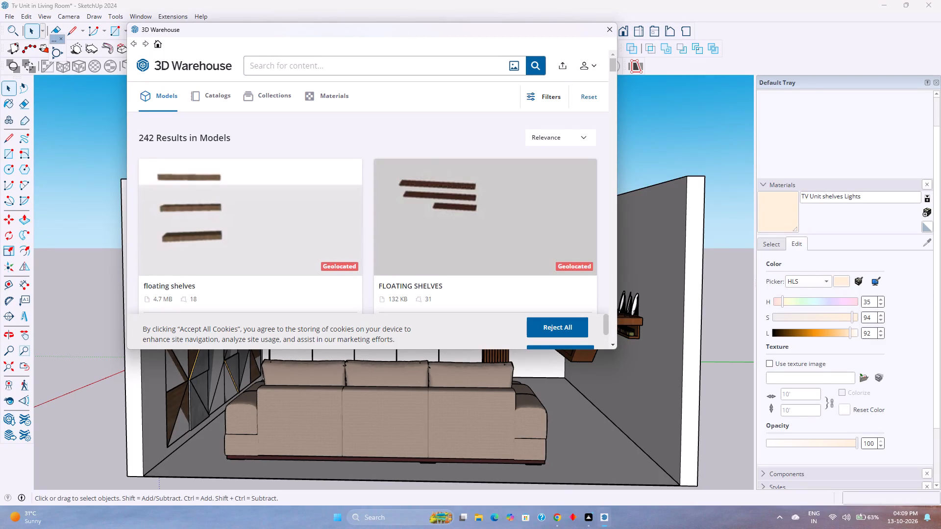
Search 3D Warehouse for "arts" and browse the model results for suitable wall decor.
{"action": "type", "text": "arts"}
{"action": "key", "text": "space"}
{"action": "key", "text": "Return"}
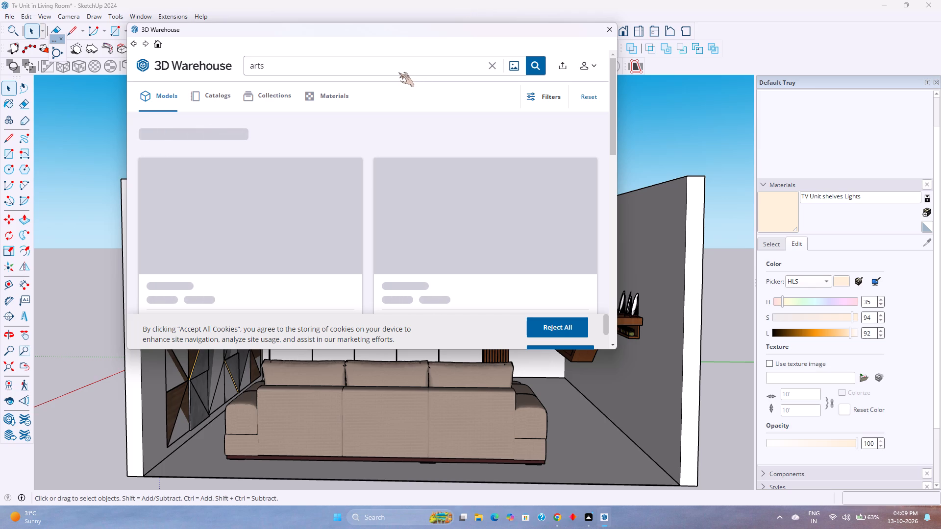
{"action": "scroll", "coordinate": [374, 161], "scroll_direction": "down", "scroll_amount": 3}
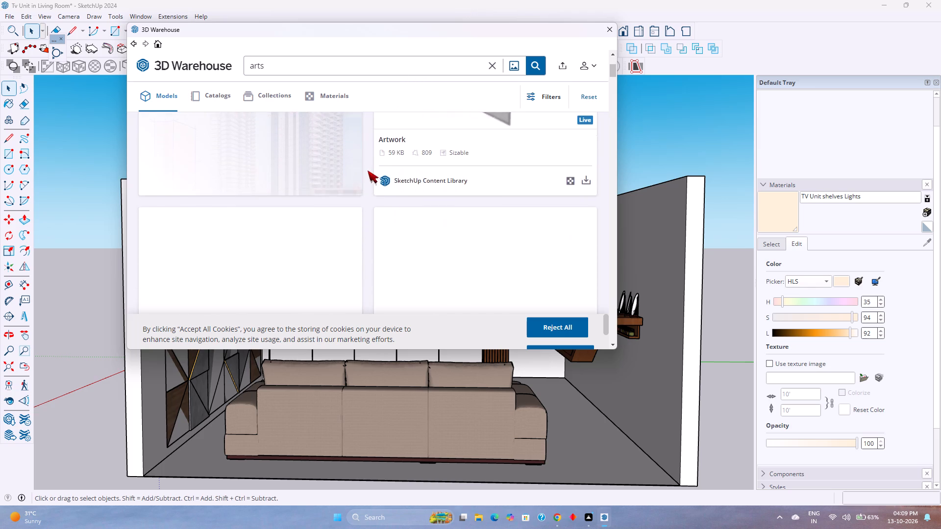
{"action": "scroll", "coordinate": [368, 170], "scroll_direction": "down", "scroll_amount": 5}
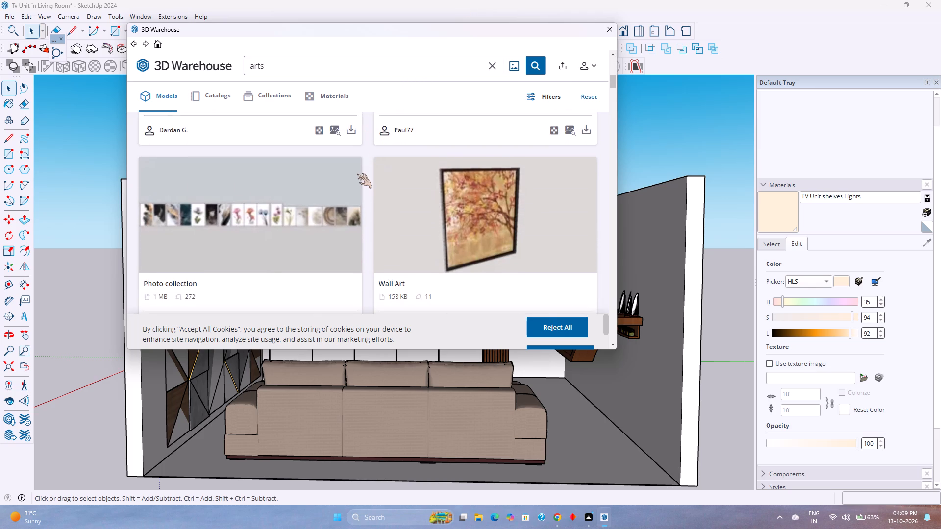
{"action": "scroll", "coordinate": [357, 174], "scroll_direction": "down", "scroll_amount": 10}
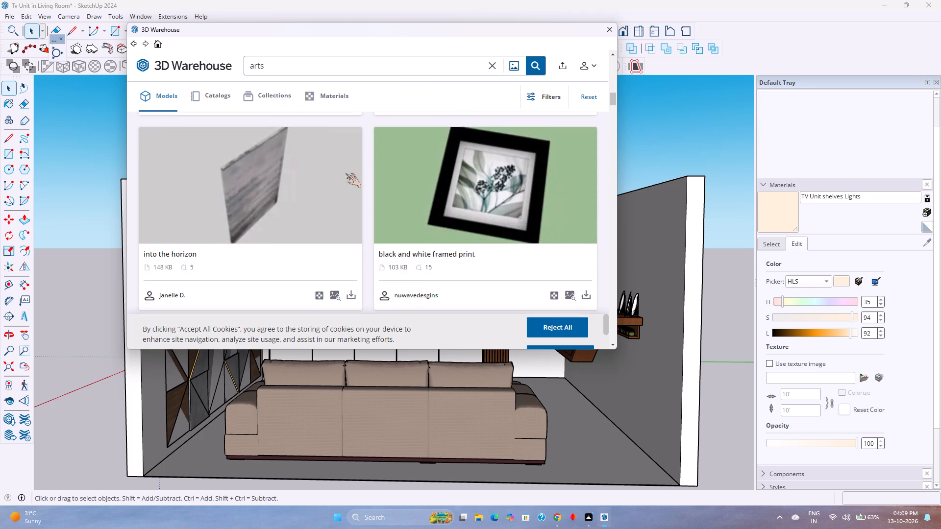
{"action": "scroll", "coordinate": [346, 173], "scroll_direction": "down", "scroll_amount": 11}
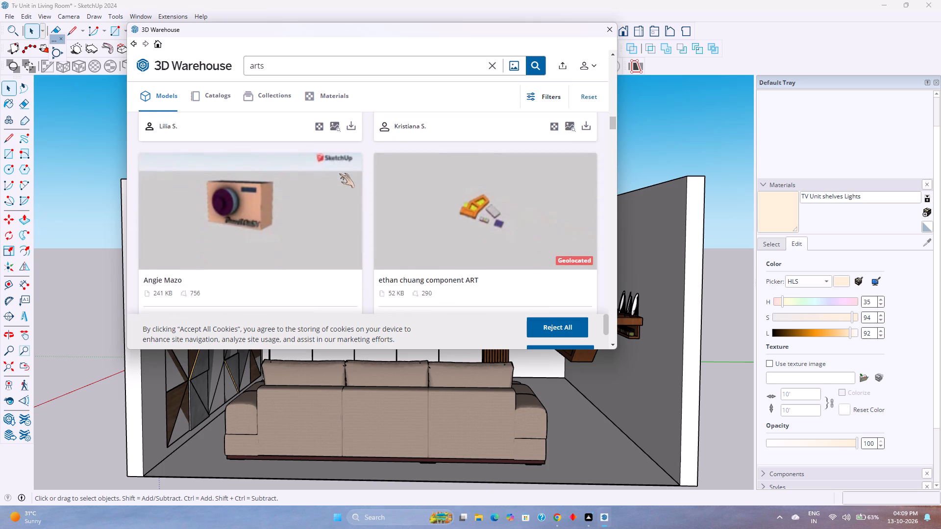
{"action": "scroll", "coordinate": [339, 173], "scroll_direction": "down", "scroll_amount": 10}
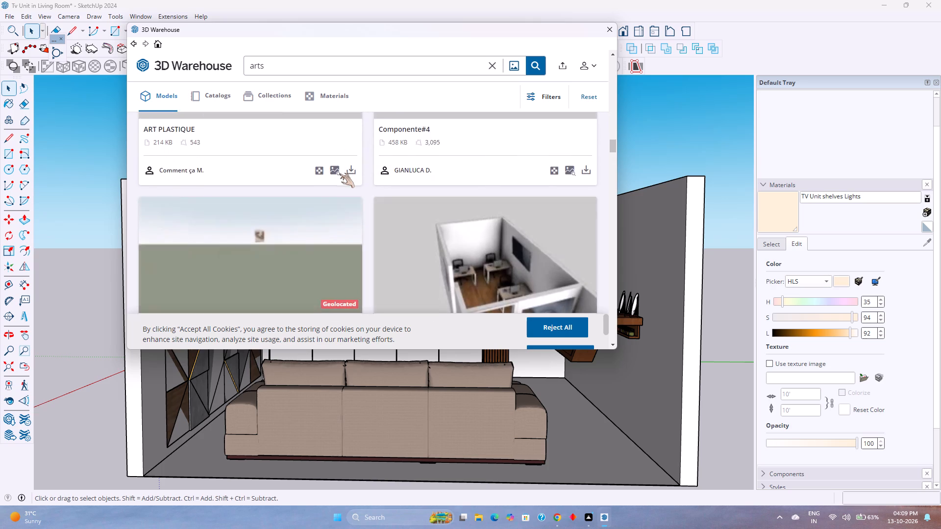
{"action": "scroll", "coordinate": [339, 173], "scroll_direction": "down", "scroll_amount": 10}
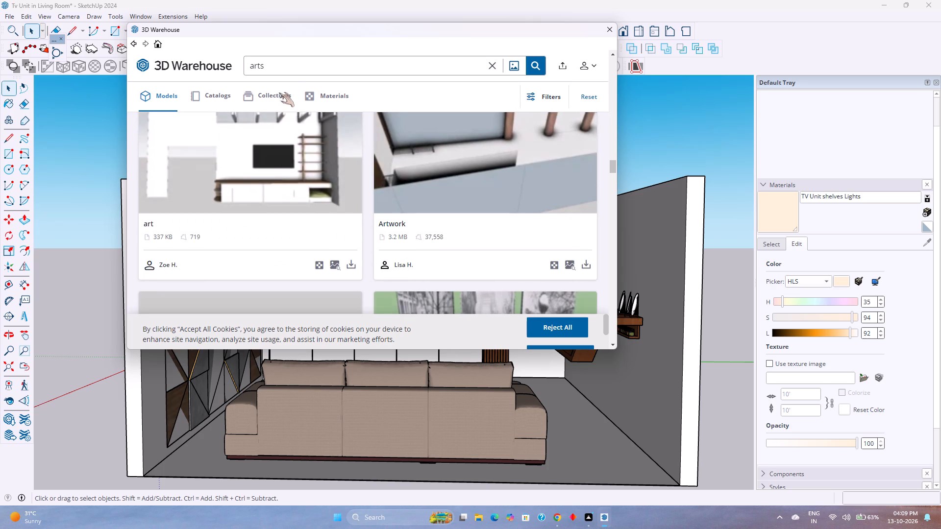
Refine the model search to "wall arts".
{"action": "left_click", "coordinate": [278, 72]}
{"action": "key", "text": "Left"}
{"action": "key", "text": "Left"}
{"action": "key", "text": "Left"}
{"action": "key", "text": "Left"}
{"action": "key", "text": "Left"}
{"action": "key", "text": "Left"}
{"action": "key", "text": "Left"}
{"action": "key", "text": "Left"}
{"action": "key", "text": "Left"}
{"action": "key", "text": "Left"}
{"action": "type", "text": "wall"}
{"action": "key", "text": "space"}
{"action": "key", "text": "Return"}
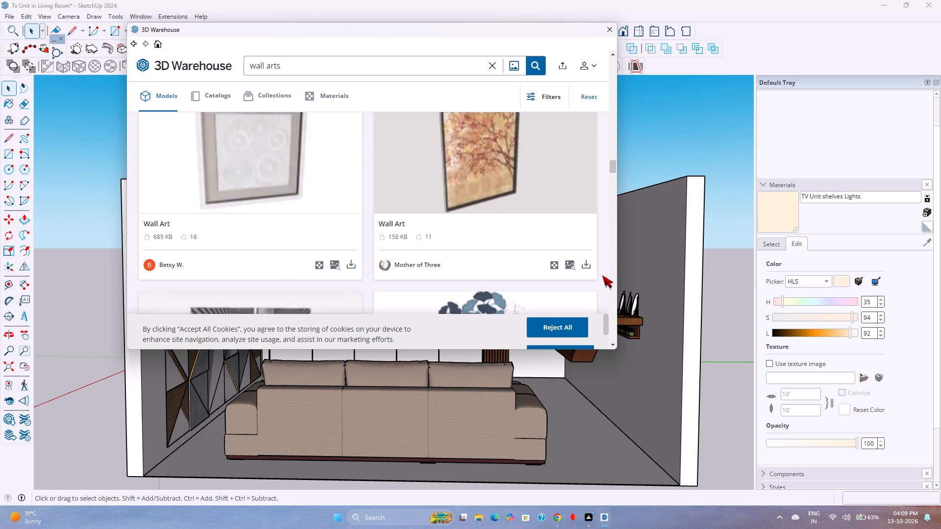
Find the three-frame Plant Wall Art model among the results and load it directly into the living room model.
{"action": "scroll", "coordinate": [434, 216], "scroll_direction": "down", "scroll_amount": 3}
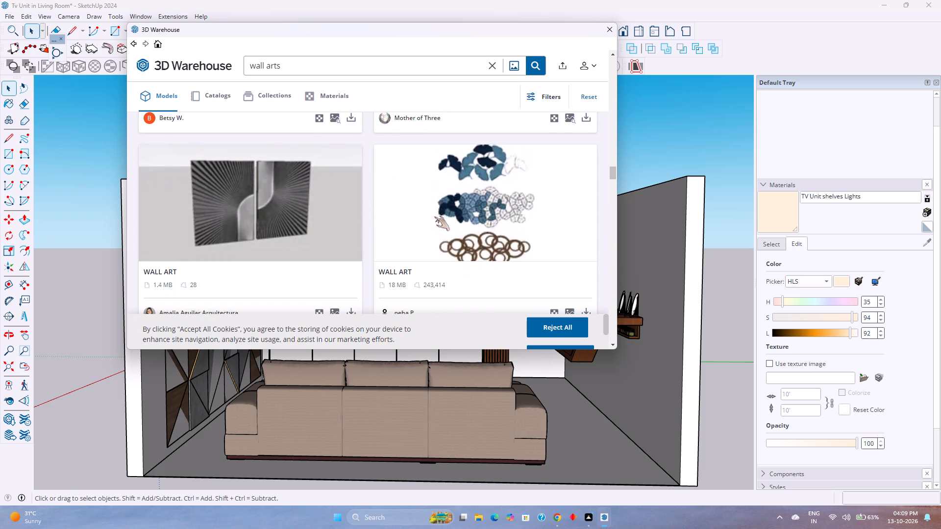
{"action": "scroll", "coordinate": [434, 216], "scroll_direction": "up", "scroll_amount": 1}
{"action": "scroll", "coordinate": [434, 216], "scroll_direction": "down", "scroll_amount": 4}
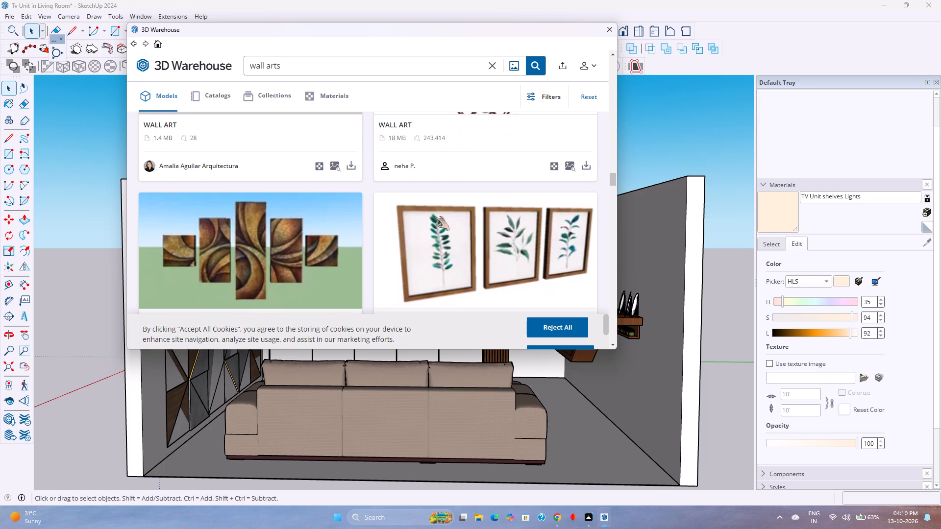
{"action": "scroll", "coordinate": [434, 216], "scroll_direction": "down", "scroll_amount": 5}
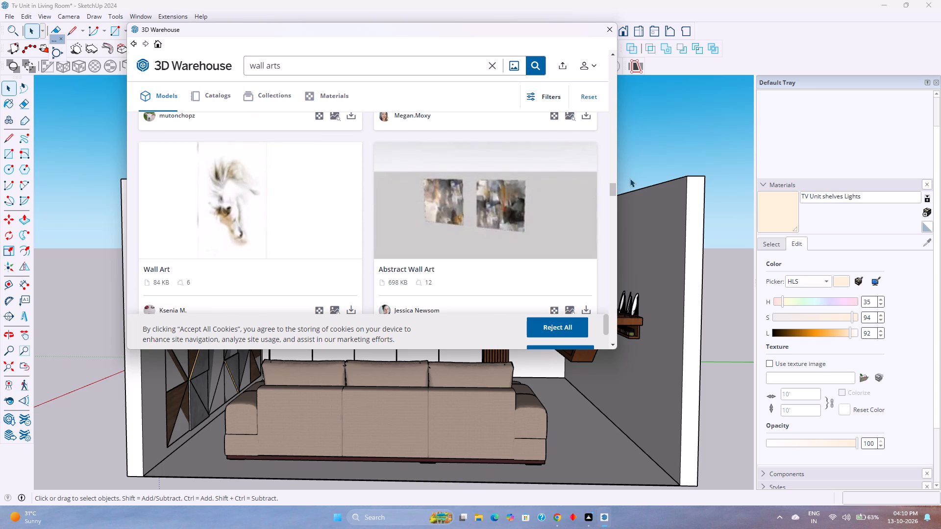
{"action": "left_click_drag", "start_coordinate": [611, 191], "coordinate": [605, 147]}
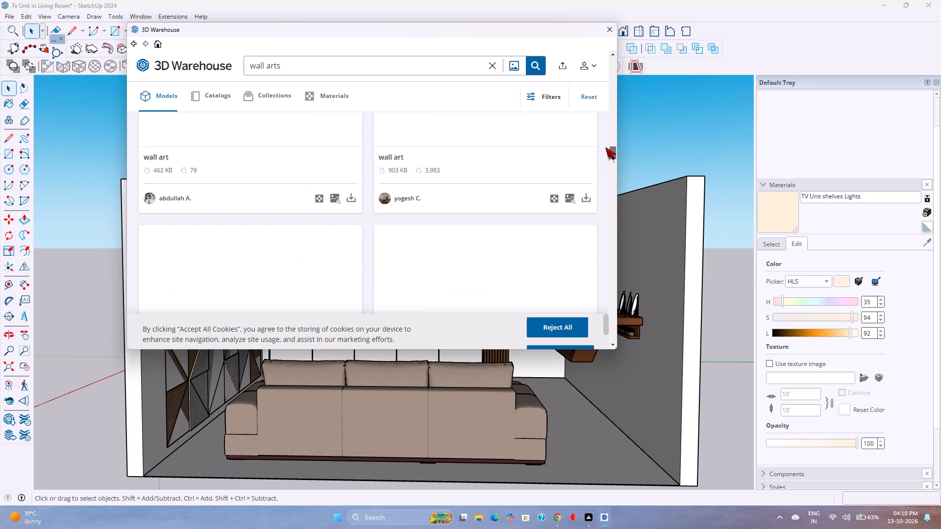
{"action": "left_click_drag", "start_coordinate": [605, 147], "coordinate": [624, 59]}
{"action": "scroll", "coordinate": [449, 187], "scroll_direction": "down", "scroll_amount": 6}
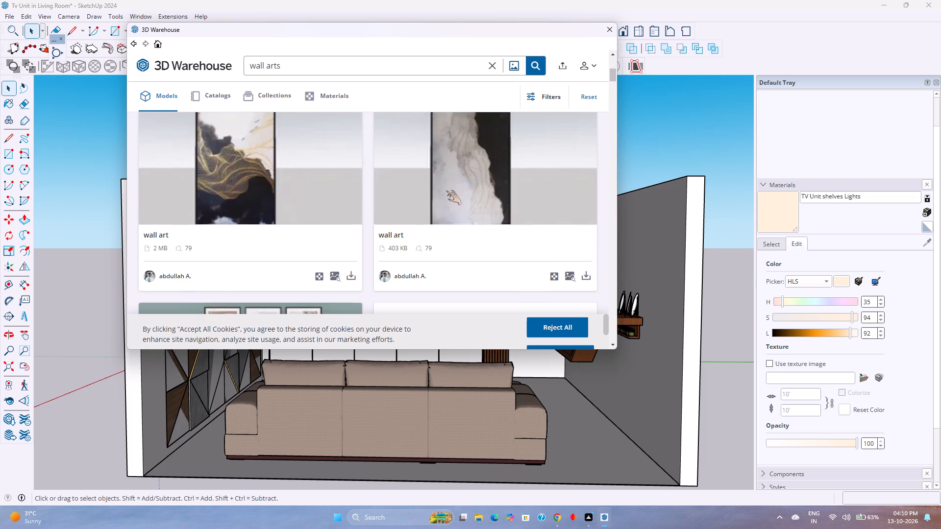
{"action": "scroll", "coordinate": [446, 191], "scroll_direction": "down", "scroll_amount": 6}
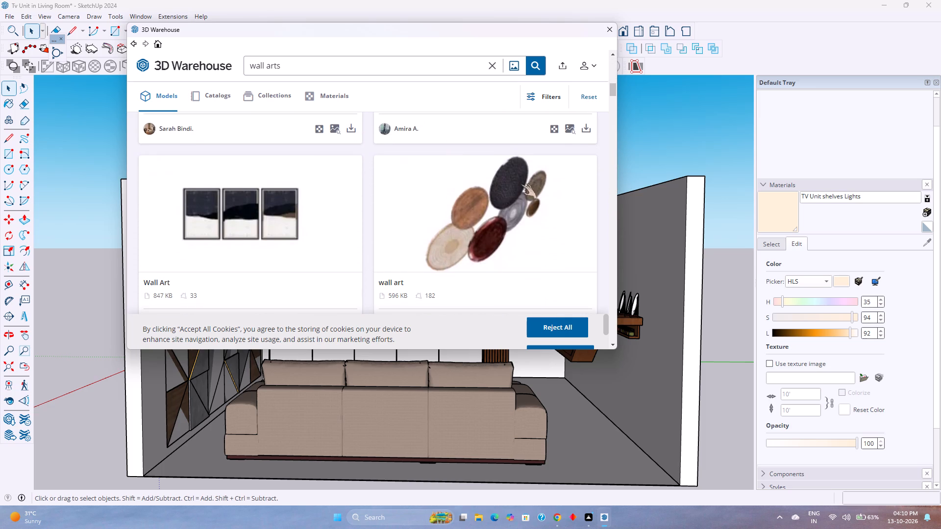
{"action": "left_click", "coordinate": [588, 130]}
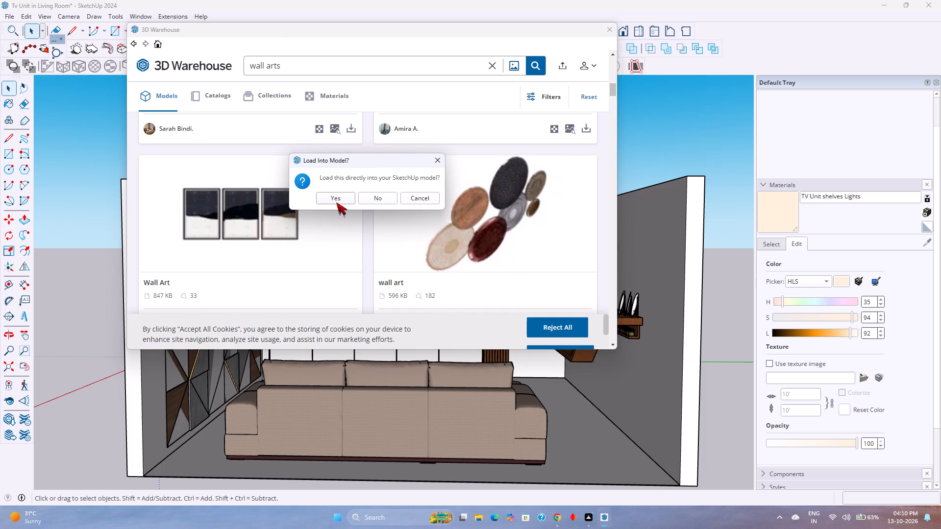
{"action": "left_click", "coordinate": [328, 198]}
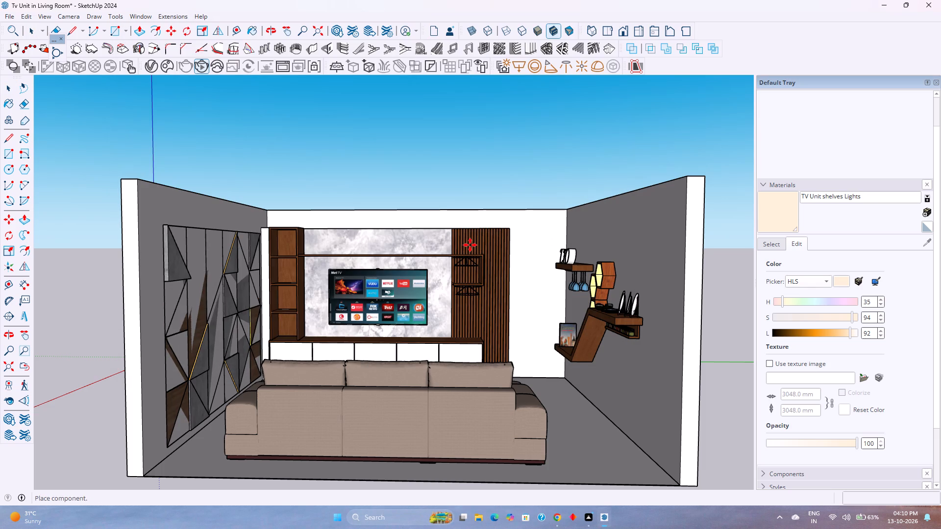
Place the three-frame plant wall art on the side wall, above the plate end of the zigzag shelf.
{"action": "middle_click_drag", "start_coordinate": [404, 241], "coordinate": [336, 338]}
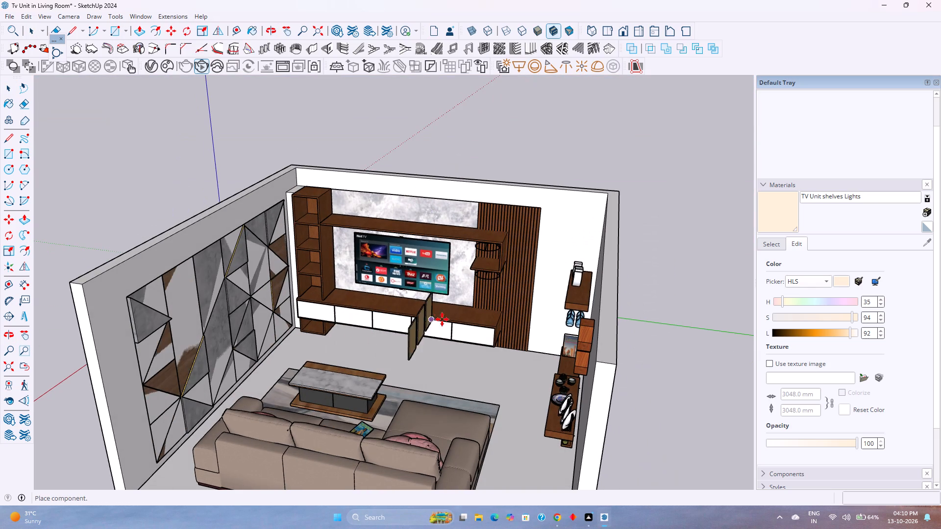
{"action": "scroll", "coordinate": [459, 321], "scroll_direction": "up", "scroll_amount": 2}
{"action": "middle_click_drag", "start_coordinate": [471, 368], "coordinate": [607, 297]}
{"action": "middle_click", "coordinate": [607, 297]}
{"action": "middle_click_drag", "start_coordinate": [610, 297], "coordinate": [548, 279], "text": "shift"}
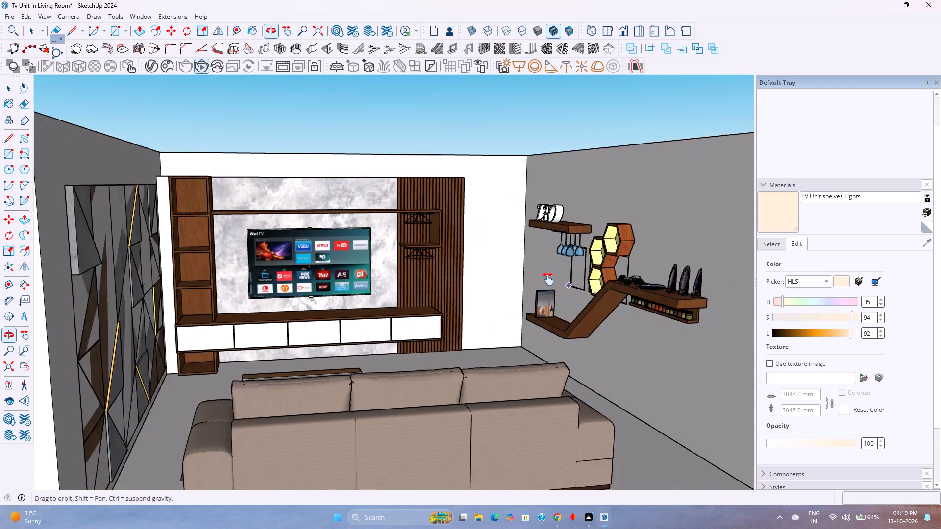
{"action": "middle_click_drag", "start_coordinate": [548, 279], "coordinate": [479, 270], "text": "shift"}
{"action": "middle_click_drag", "start_coordinate": [466, 278], "coordinate": [527, 292]}
{"action": "middle_click", "coordinate": [528, 292]}
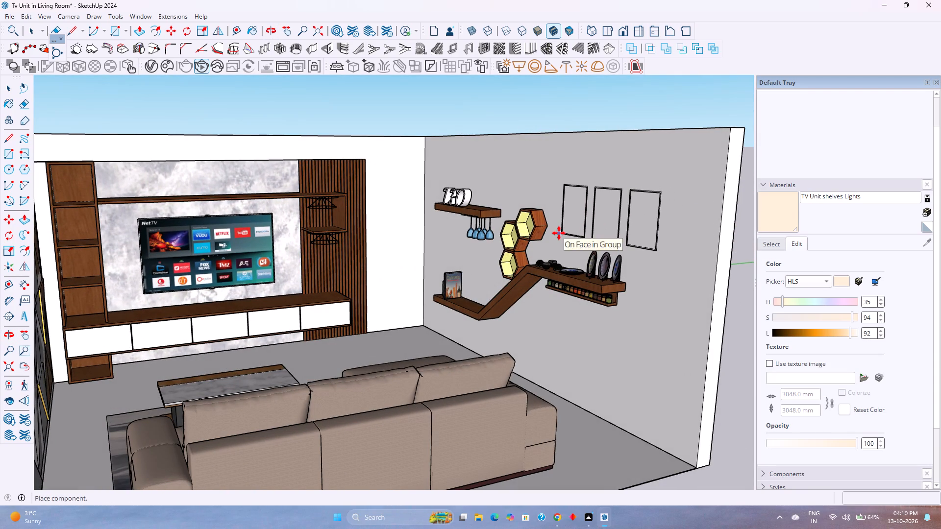
{"action": "left_click", "coordinate": [559, 233]}
Move the plant wall art about 4 1/8" out from the side wall's face into the room.
{"action": "middle_click_drag", "start_coordinate": [580, 228], "coordinate": [422, 304]}
{"action": "middle_click", "coordinate": [422, 304]}
{"action": "scroll", "coordinate": [559, 295], "scroll_direction": "up", "scroll_amount": 6}
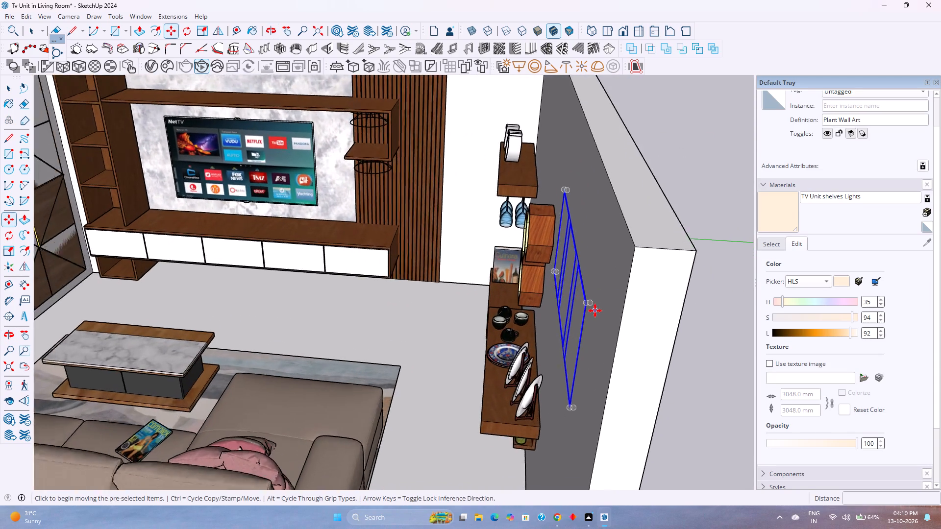
{"action": "scroll", "coordinate": [595, 311], "scroll_direction": "up", "scroll_amount": 8}
{"action": "left_click", "coordinate": [587, 291]}
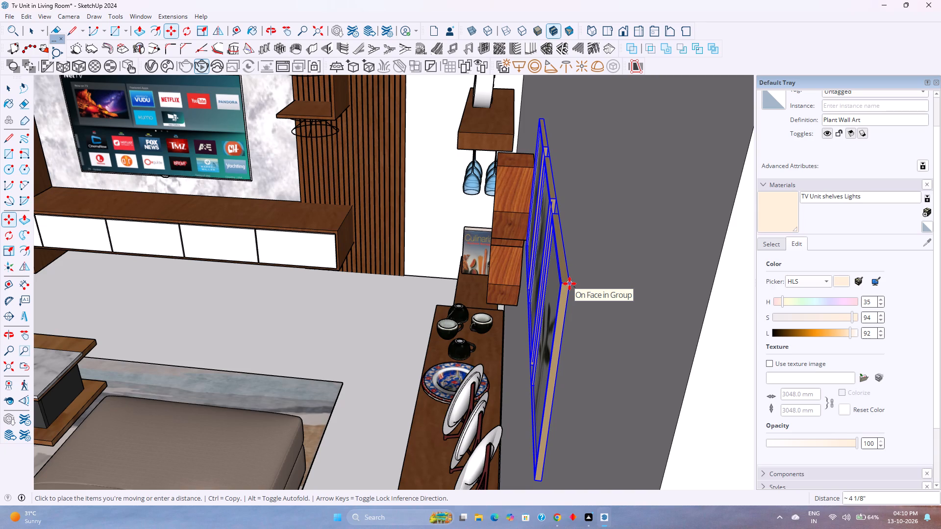
{"action": "left_click", "coordinate": [570, 284]}
Shift the plant wall art by about a further 2 3/8" to fine-tune its position on the side wall.
{"action": "middle_click_drag", "start_coordinate": [543, 300], "coordinate": [746, 254]}
{"action": "middle_click", "coordinate": [746, 254]}
{"action": "middle_click_drag", "start_coordinate": [516, 303], "coordinate": [519, 301]}
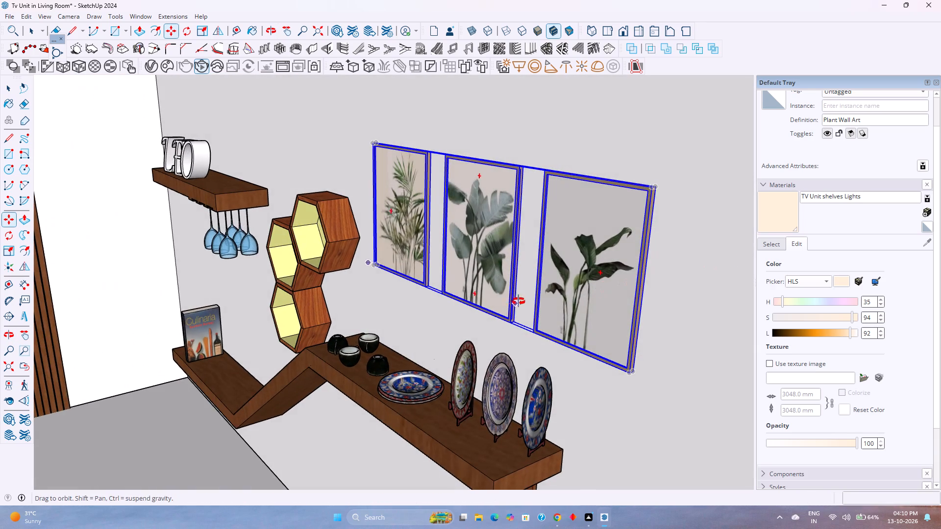
{"action": "middle_click_drag", "start_coordinate": [519, 301], "coordinate": [678, 222]}
{"action": "middle_click", "coordinate": [678, 222]}
{"action": "middle_click_drag", "start_coordinate": [558, 273], "coordinate": [351, 388]}
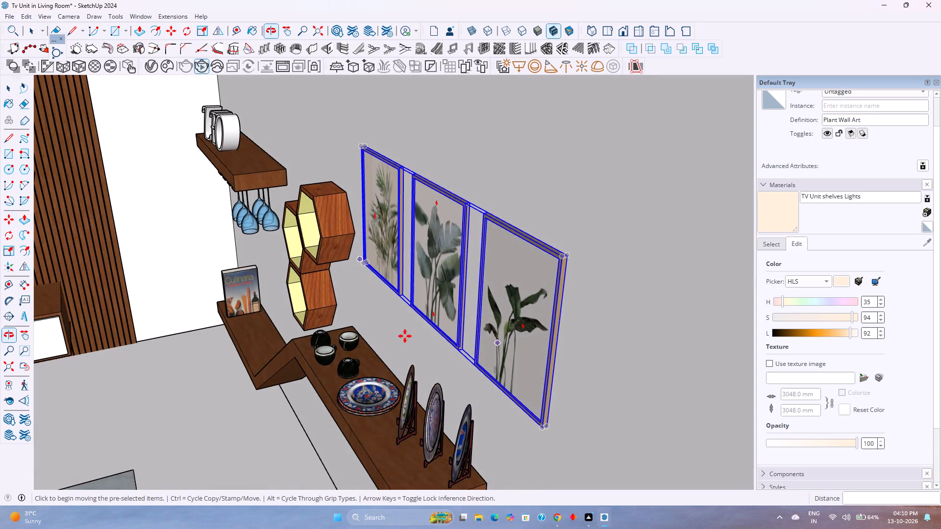
{"action": "scroll", "coordinate": [549, 245], "scroll_direction": "up", "scroll_amount": 3}
{"action": "left_click", "coordinate": [579, 261]}
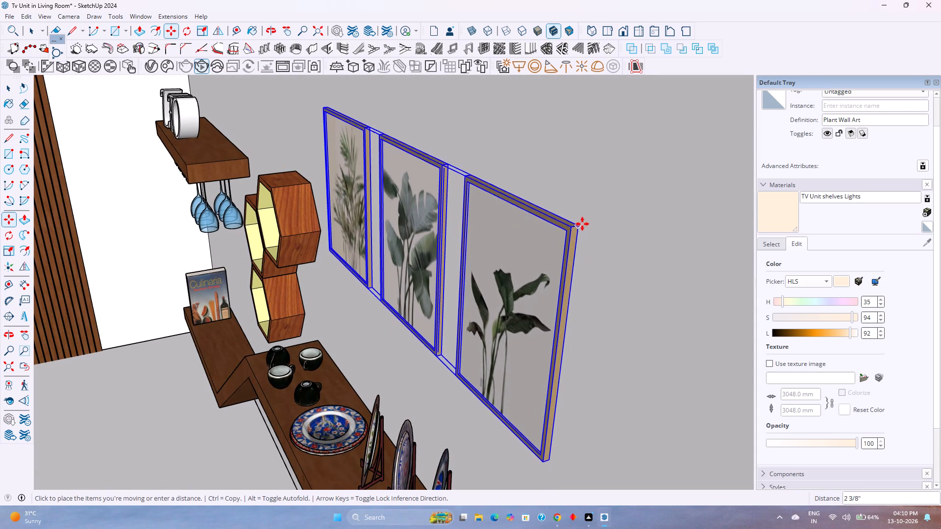
{"action": "left_click", "coordinate": [582, 219]}
{"action": "key", "text": "space"}
Examine the wall art's placement up close and within the whole living room, with nothing selected.
{"action": "scroll", "coordinate": [360, 365], "scroll_direction": "down", "scroll_amount": 2}
{"action": "middle_click_drag", "start_coordinate": [360, 365], "coordinate": [481, 301]}
{"action": "middle_click", "coordinate": [482, 301]}
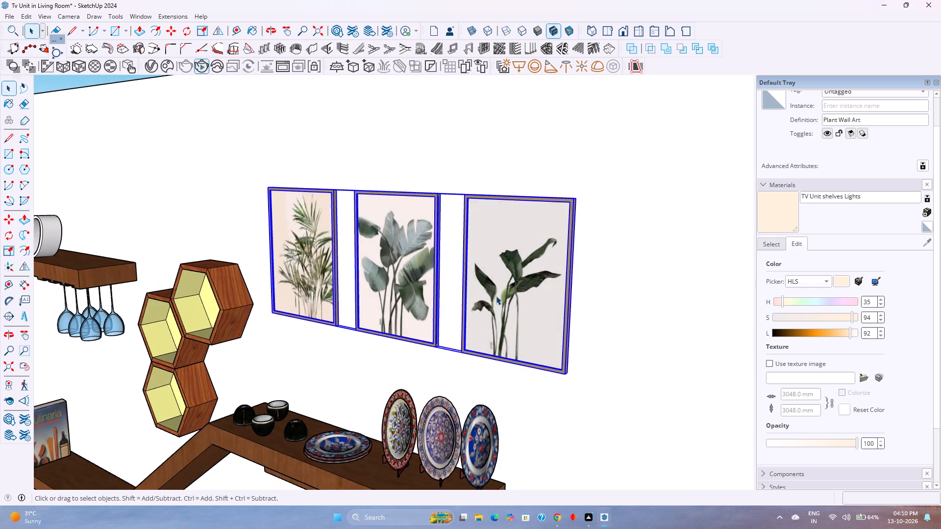
{"action": "scroll", "coordinate": [496, 296], "scroll_direction": "down", "scroll_amount": 10}
{"action": "key", "text": "space"}
{"action": "scroll", "coordinate": [474, 314], "scroll_direction": "down", "scroll_amount": 3}
{"action": "middle_click_drag", "start_coordinate": [471, 336], "coordinate": [327, 358]}
{"action": "middle_click", "coordinate": [320, 351]}
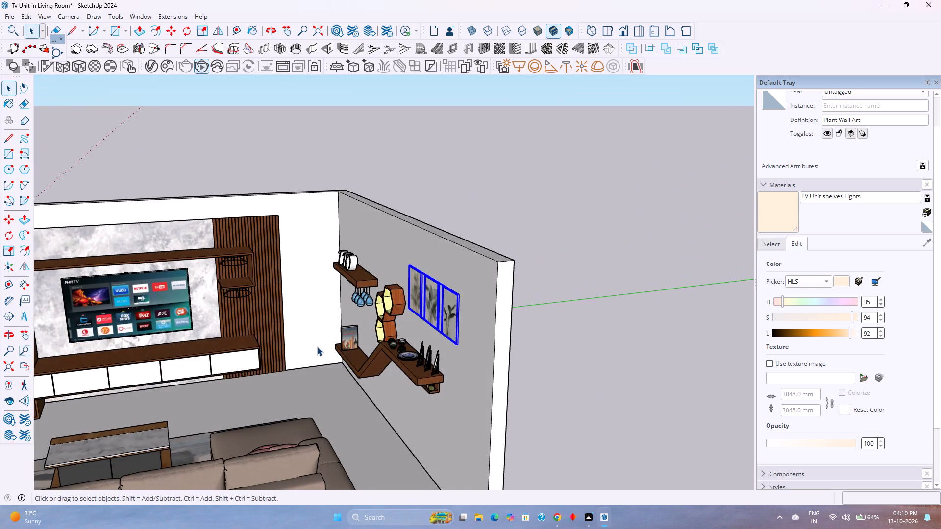
{"action": "scroll", "coordinate": [317, 346], "scroll_direction": "down", "scroll_amount": 5}
{"action": "middle_click_drag", "start_coordinate": [311, 306], "coordinate": [408, 258], "text": "shift"}
{"action": "middle_click", "coordinate": [408, 258]}
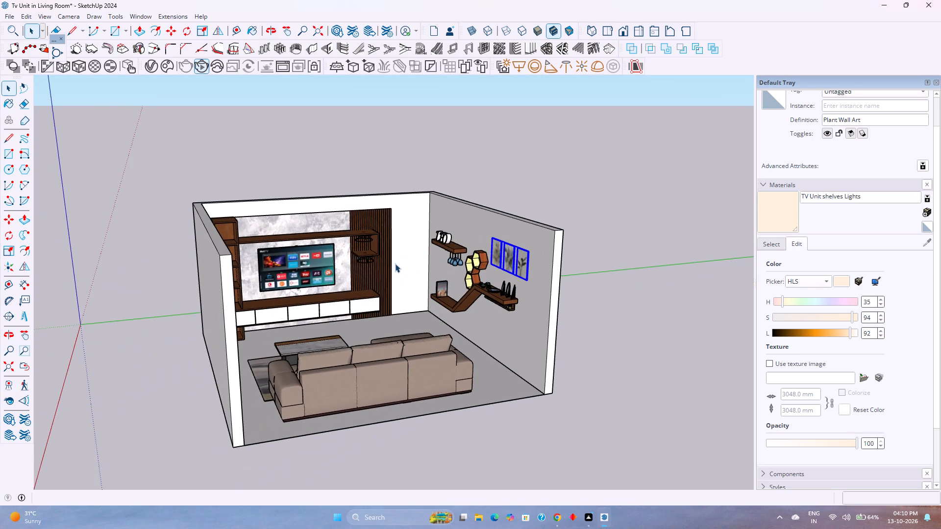
{"action": "scroll", "coordinate": [335, 296], "scroll_direction": "down", "scroll_amount": 4}
{"action": "scroll", "coordinate": [347, 301], "scroll_direction": "up", "scroll_amount": 5}
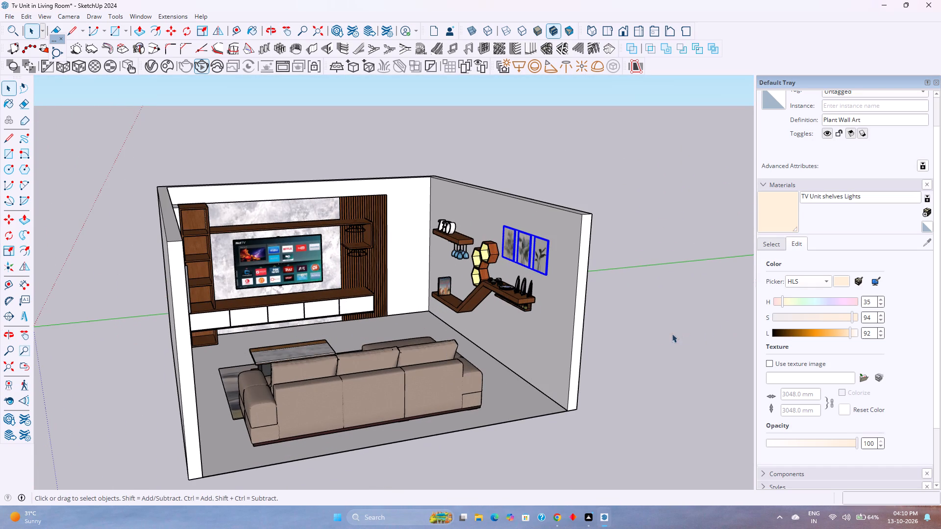
{"action": "left_click", "coordinate": [656, 334]}
{"action": "middle_click_drag", "start_coordinate": [571, 347], "coordinate": [479, 287]}
{"action": "middle_click", "coordinate": [478, 286]}
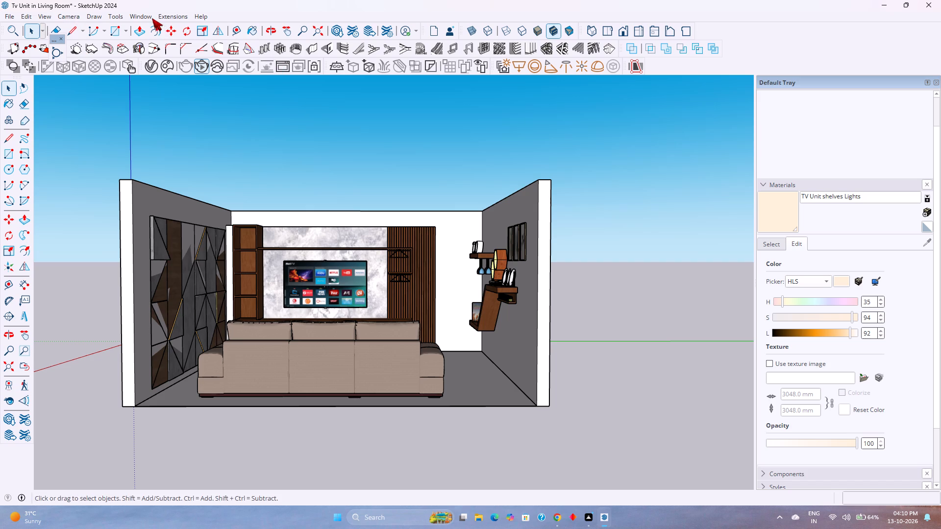
Search 3D Warehouse for "glass shelving unit".
{"action": "left_click", "coordinate": [142, 15]}
{"action": "left_click", "coordinate": [172, 96]}
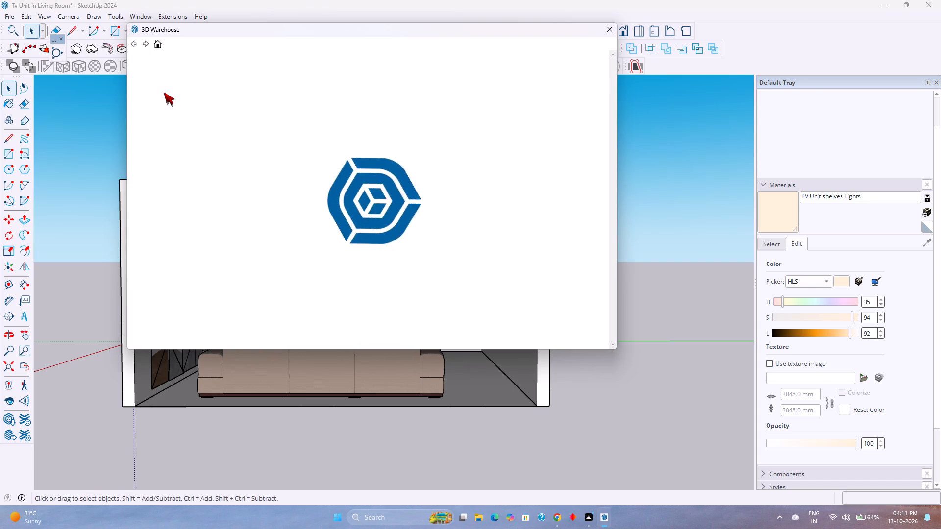
{"action": "left_click", "coordinate": [385, 69]}
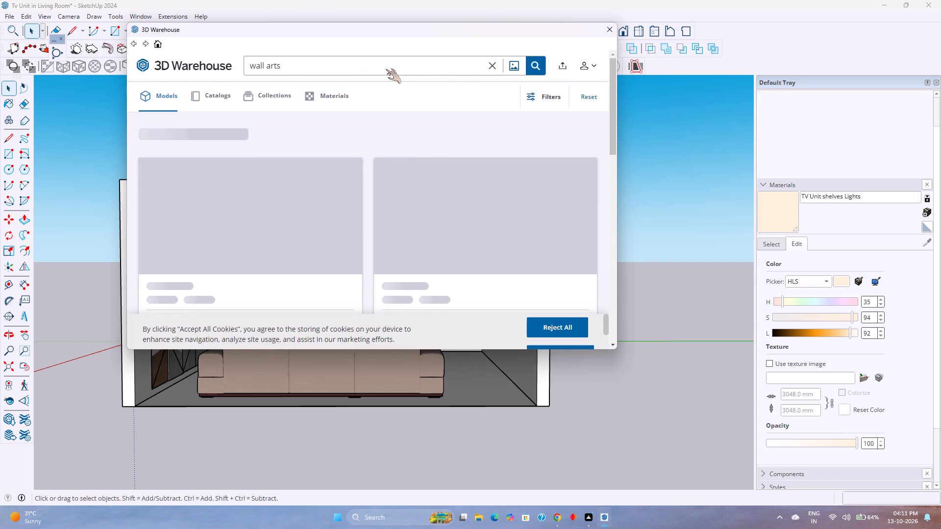
{"action": "left_click", "coordinate": [491, 70]}
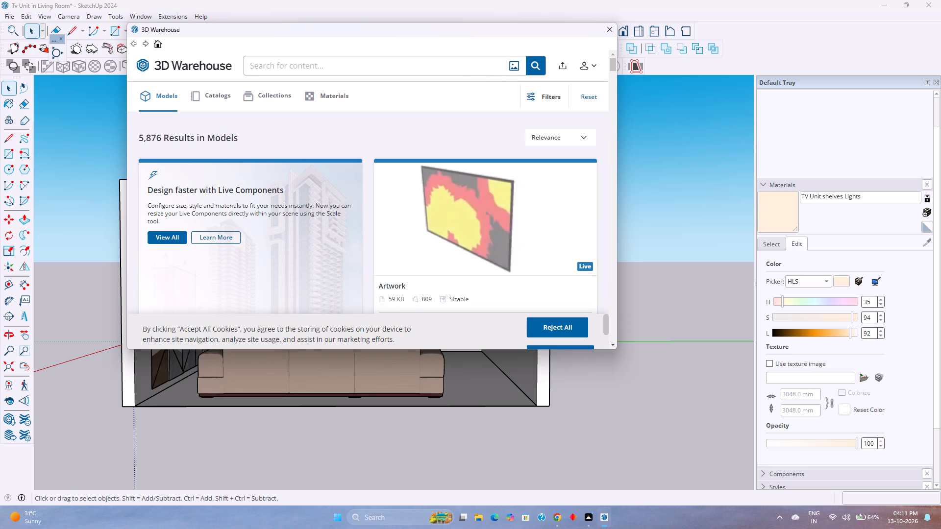
{"action": "type", "text": "glass sj"}
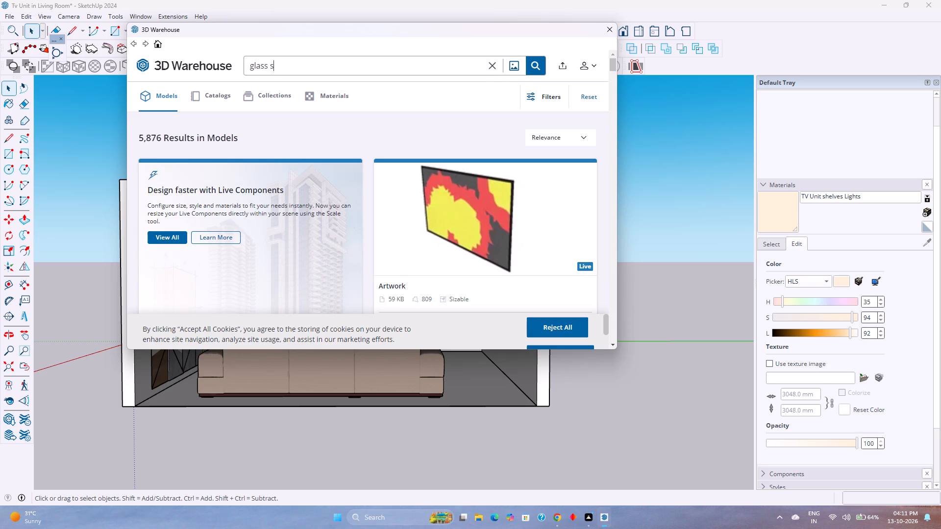
{"action": "key", "text": "BackSpace"}
{"action": "type", "text": "helves"}
{"action": "key", "text": "space"}
{"action": "key", "text": "BackSpace"}
{"action": "key", "text": "BackSpace"}
{"action": "type", "text": "in"}
{"action": "key", "text": "BackSpace"}
{"action": "key", "text": "BackSpace"}
{"action": "key", "text": "BackSpace"}
{"action": "type", "text": "ing unit"}
{"action": "key", "text": "Return"}
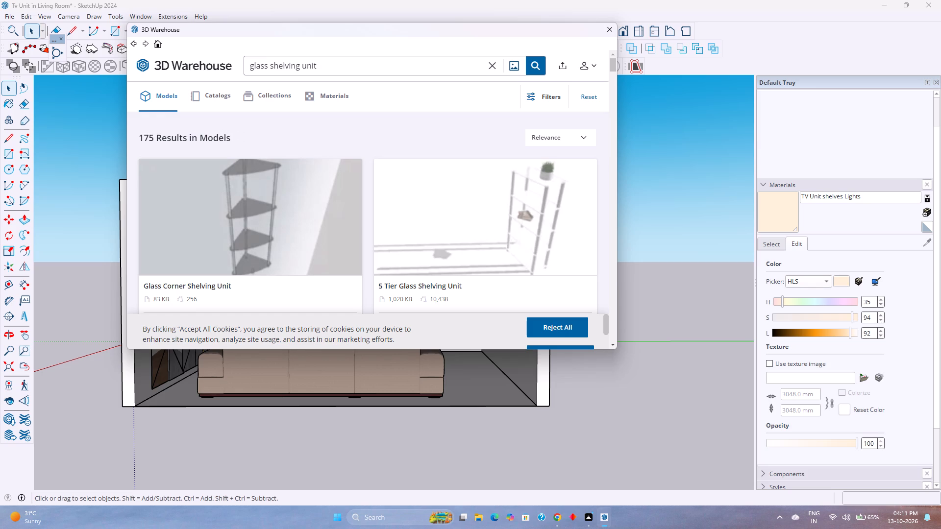
Browse the glass shelving unit results for a model that suits the living room.
{"action": "scroll", "coordinate": [490, 233], "scroll_direction": "down", "scroll_amount": 5}
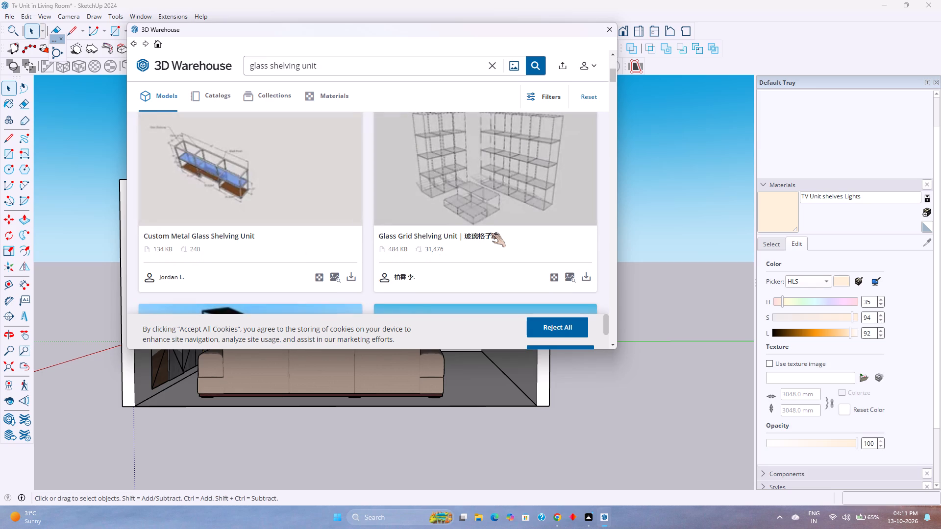
{"action": "scroll", "coordinate": [490, 233], "scroll_direction": "down", "scroll_amount": 9}
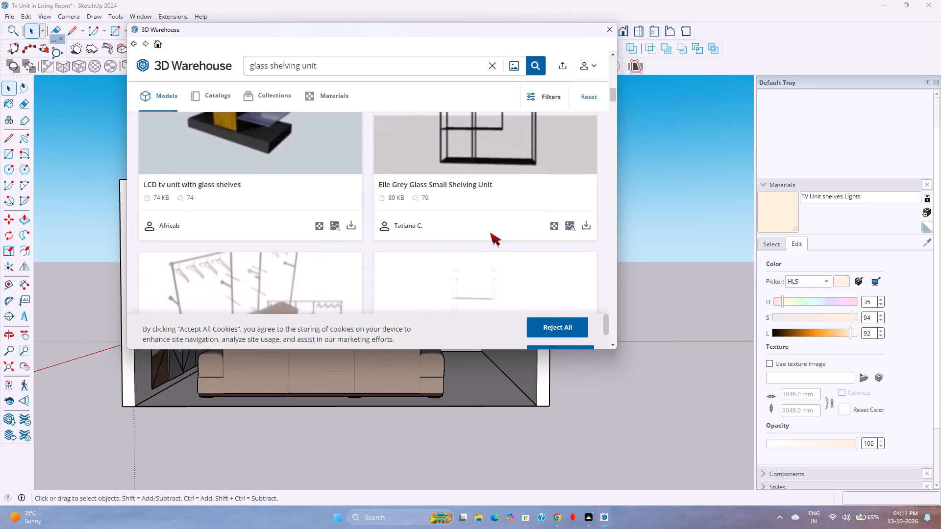
{"action": "scroll", "coordinate": [490, 233], "scroll_direction": "down", "scroll_amount": 10}
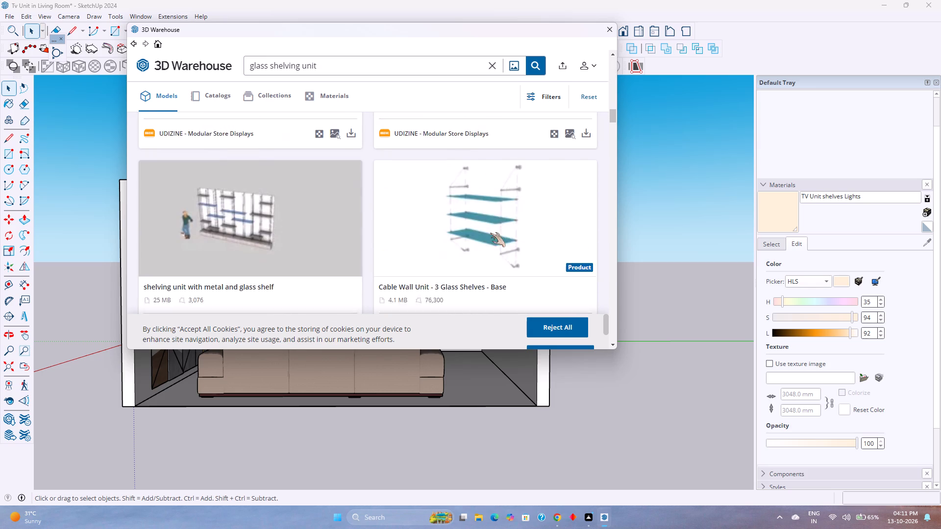
{"action": "scroll", "coordinate": [490, 233], "scroll_direction": "down", "scroll_amount": 8}
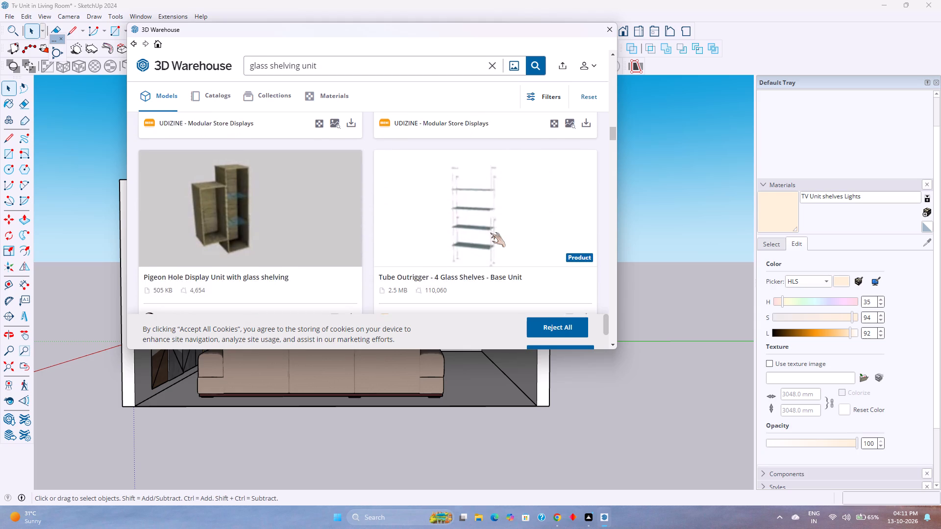
{"action": "scroll", "coordinate": [490, 233], "scroll_direction": "down", "scroll_amount": 3}
{"action": "scroll", "coordinate": [490, 233], "scroll_direction": "up", "scroll_amount": 2}
{"action": "scroll", "coordinate": [490, 233], "scroll_direction": "down", "scroll_amount": 8}
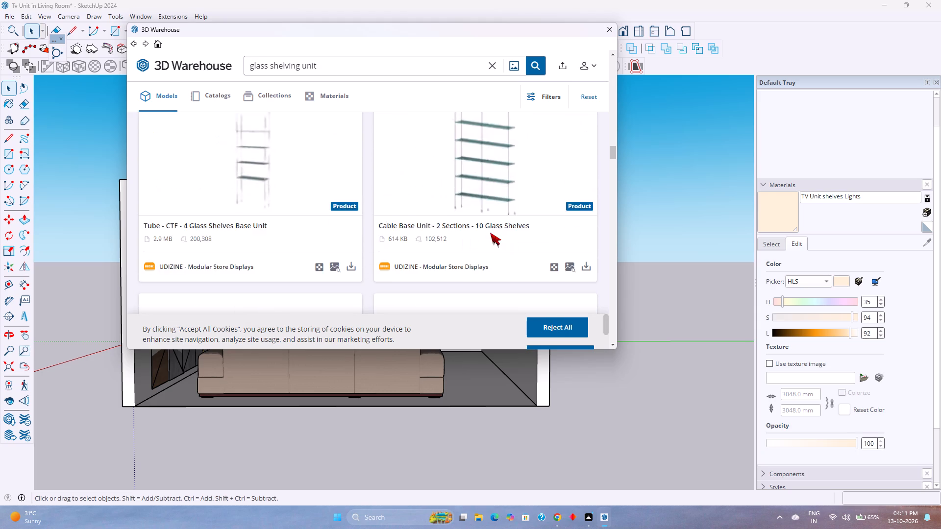
{"action": "scroll", "coordinate": [490, 233], "scroll_direction": "down", "scroll_amount": 12}
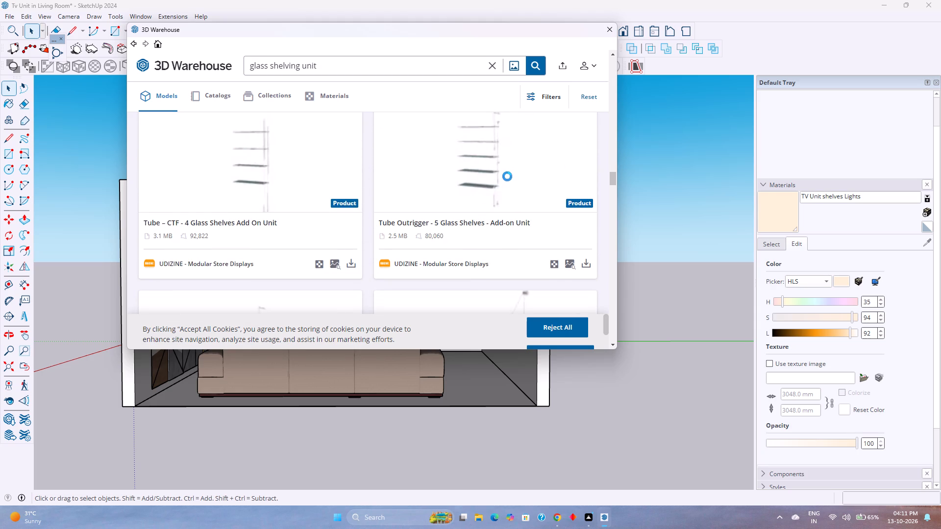
Change the 3D Warehouse search to "glass shelves".
{"action": "left_click", "coordinate": [453, 69]}
{"action": "left_click", "coordinate": [424, 68]}
{"action": "key", "text": "BackSpace"}
{"action": "key", "text": "BackSpace"}
{"action": "key", "text": "BackSpace"}
{"action": "key", "text": "BackSpace"}
{"action": "key", "text": "BackSpace"}
{"action": "key", "text": "BackSpace"}
{"action": "key", "text": "BackSpace"}
{"action": "key", "text": "BackSpace"}
{"action": "type", "text": "es"}
{"action": "key", "text": "Return"}
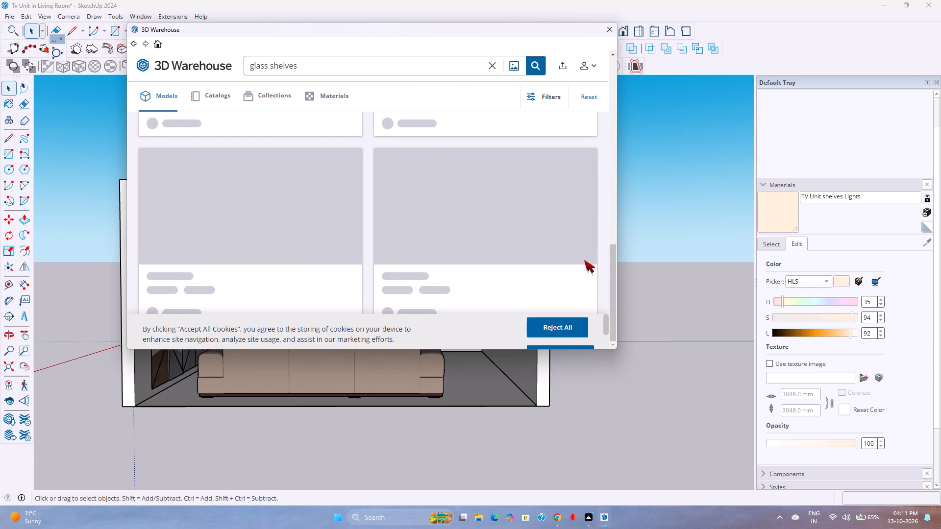
Look through the glass shelves results from the start of the list for a suitable shelf model.
{"action": "left_click_drag", "start_coordinate": [614, 257], "coordinate": [607, 51]}
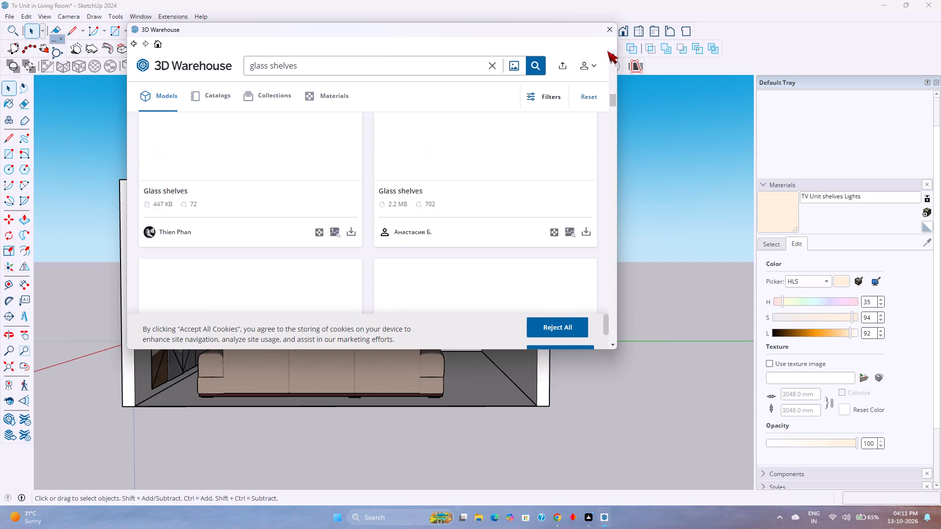
{"action": "left_click_drag", "start_coordinate": [607, 51], "coordinate": [610, 43]}
{"action": "left_click_drag", "start_coordinate": [611, 91], "coordinate": [616, 47]}
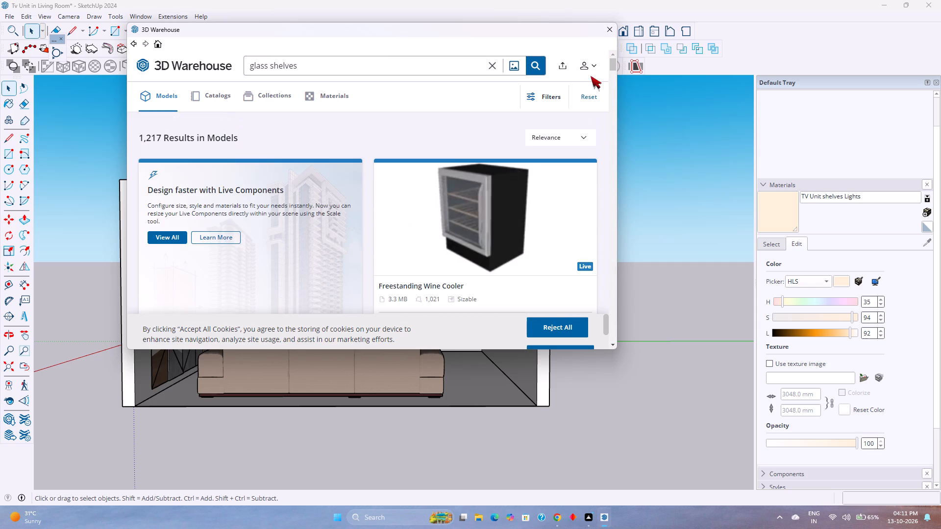
{"action": "scroll", "coordinate": [475, 190], "scroll_direction": "down", "scroll_amount": 9}
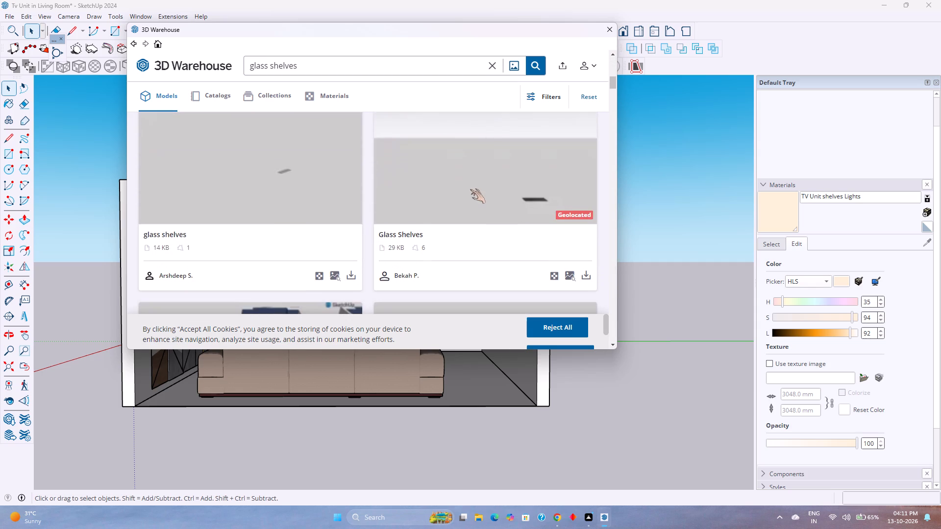
{"action": "scroll", "coordinate": [470, 189], "scroll_direction": "down", "scroll_amount": 12}
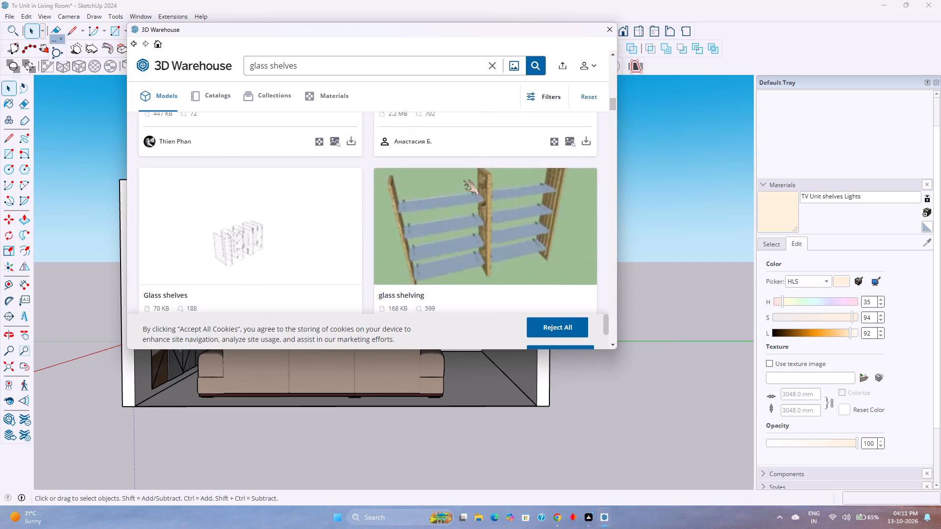
{"action": "scroll", "coordinate": [463, 180], "scroll_direction": "down", "scroll_amount": 8}
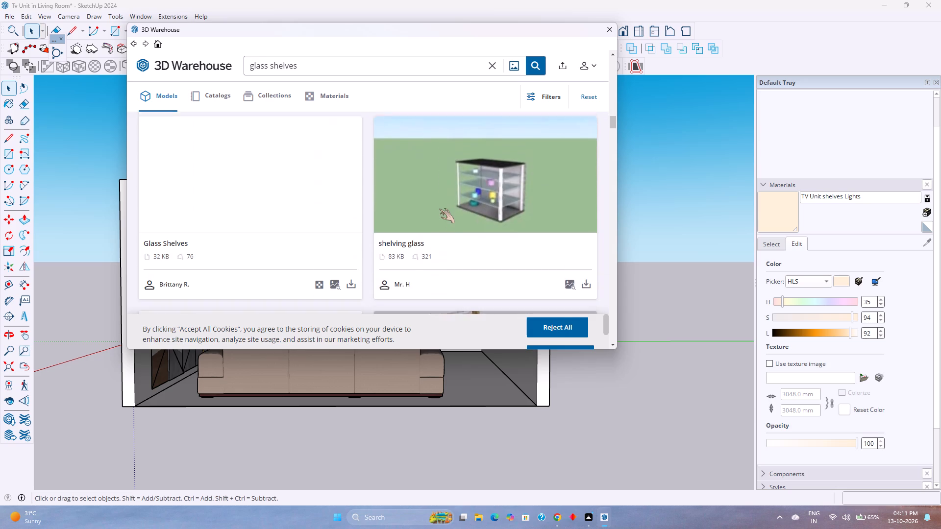
{"action": "scroll", "coordinate": [436, 208], "scroll_direction": "down", "scroll_amount": 6}
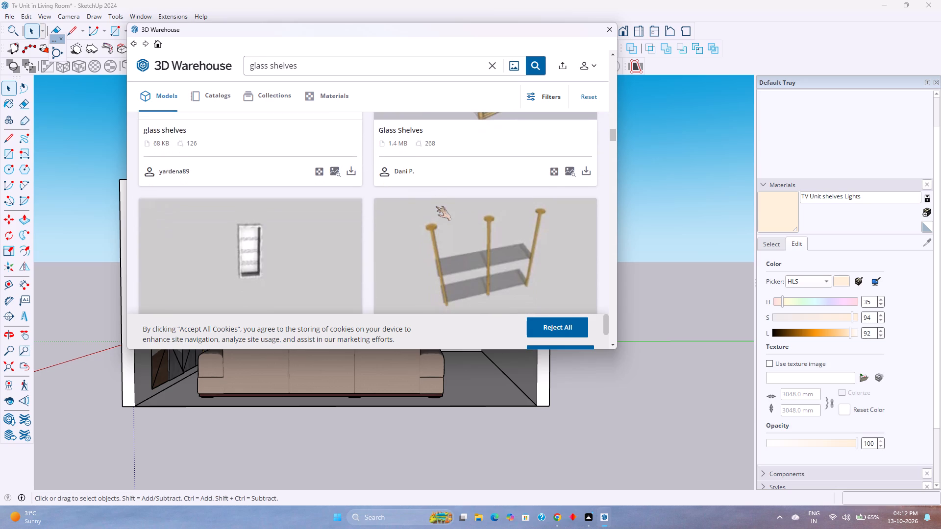
{"action": "scroll", "coordinate": [436, 206], "scroll_direction": "down", "scroll_amount": 14}
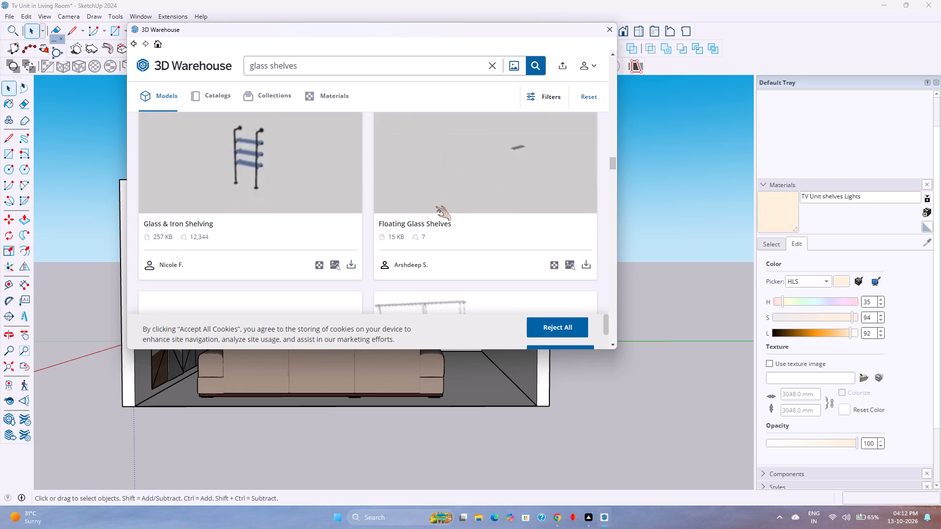
{"action": "scroll", "coordinate": [436, 206], "scroll_direction": "down", "scroll_amount": 6}
{"action": "scroll", "coordinate": [436, 206], "scroll_direction": "up", "scroll_amount": 3}
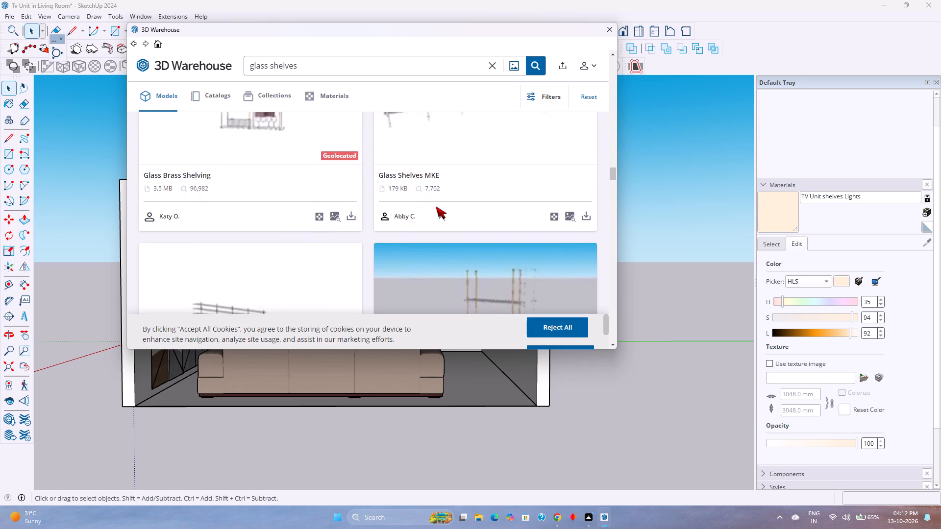
{"action": "scroll", "coordinate": [436, 206], "scroll_direction": "down", "scroll_amount": 10}
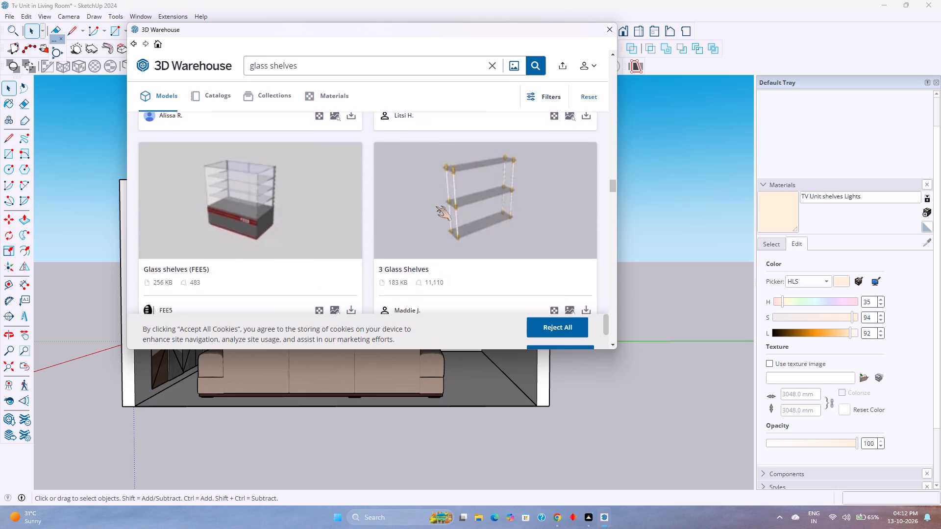
{"action": "scroll", "coordinate": [436, 206], "scroll_direction": "down", "scroll_amount": 6}
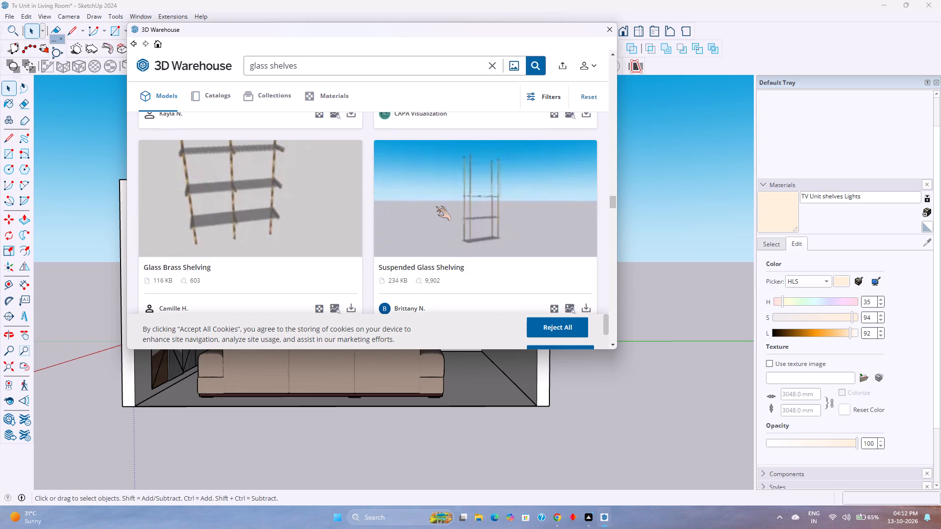
{"action": "scroll", "coordinate": [436, 206], "scroll_direction": "down", "scroll_amount": 11}
{"action": "scroll", "coordinate": [436, 206], "scroll_direction": "up", "scroll_amount": 4}
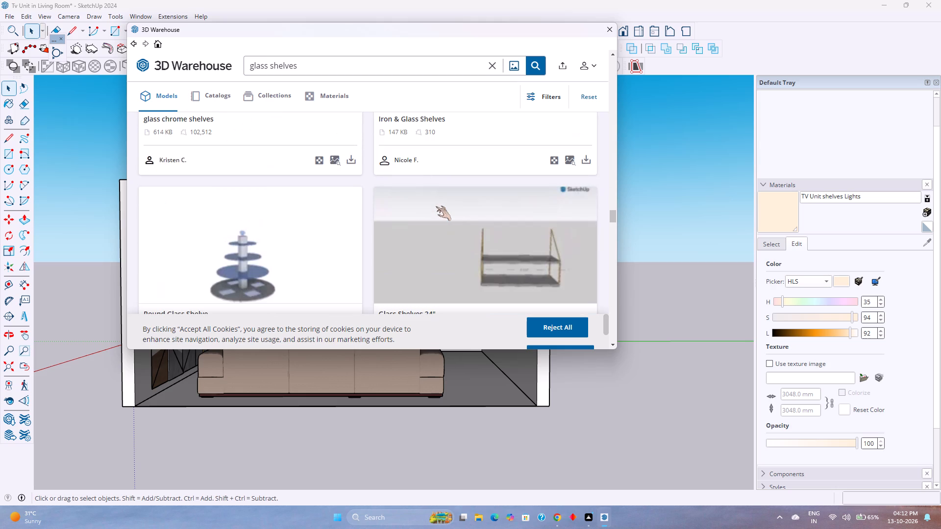
{"action": "scroll", "coordinate": [436, 206], "scroll_direction": "down", "scroll_amount": 9}
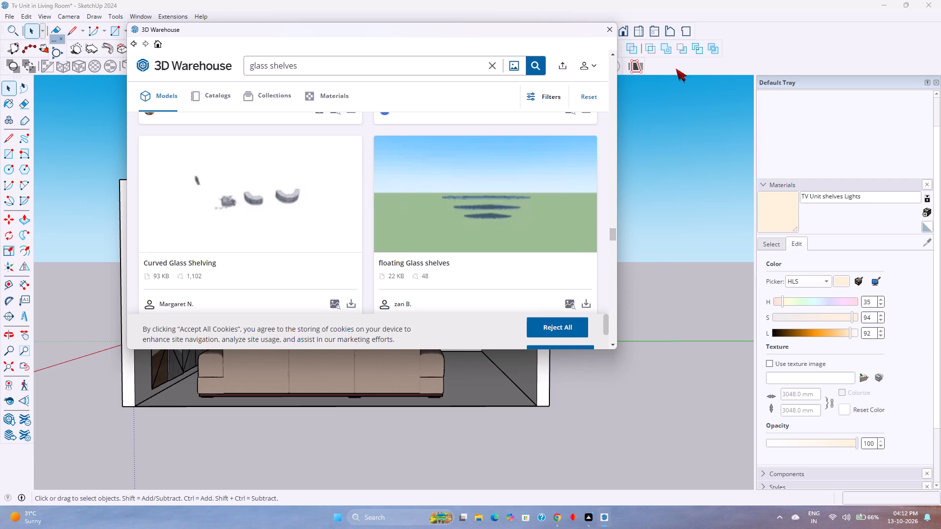
Replace the 3D Warehouse search with "glass crockery unit".
{"action": "left_click", "coordinate": [493, 62]}
{"action": "type", "text": "glass crocker"}
{"action": "type", "text": "y y"}
{"action": "key", "text": "BackSpace"}
{"action": "type", "text": "unit"}
{"action": "key", "text": "Return"}
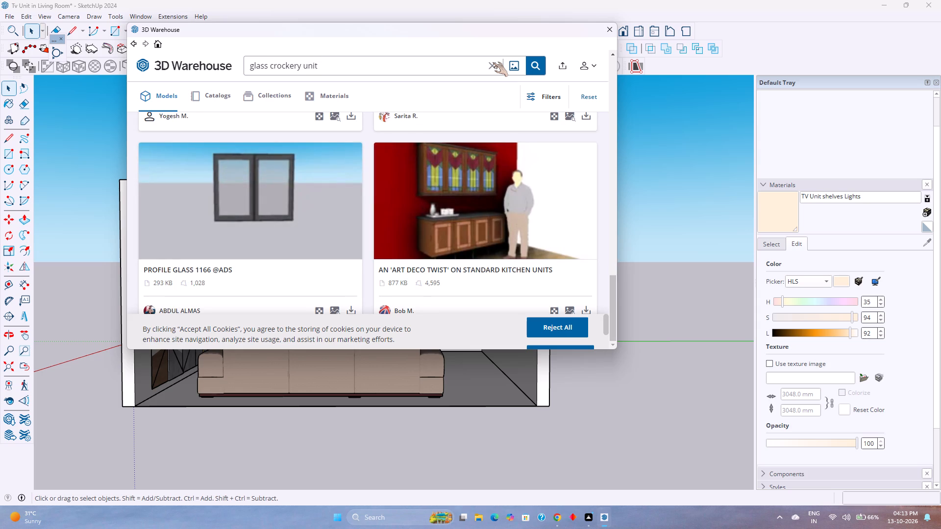
Look through the glass crockery unit results from the start of the list for a suitable cabinet model.
{"action": "scroll", "coordinate": [493, 62], "scroll_direction": "down", "scroll_amount": 4}
{"action": "scroll", "coordinate": [354, 180], "scroll_direction": "down", "scroll_amount": 4}
{"action": "scroll", "coordinate": [297, 237], "scroll_direction": "down", "scroll_amount": 3}
{"action": "left_click_drag", "start_coordinate": [615, 281], "coordinate": [605, 86]}
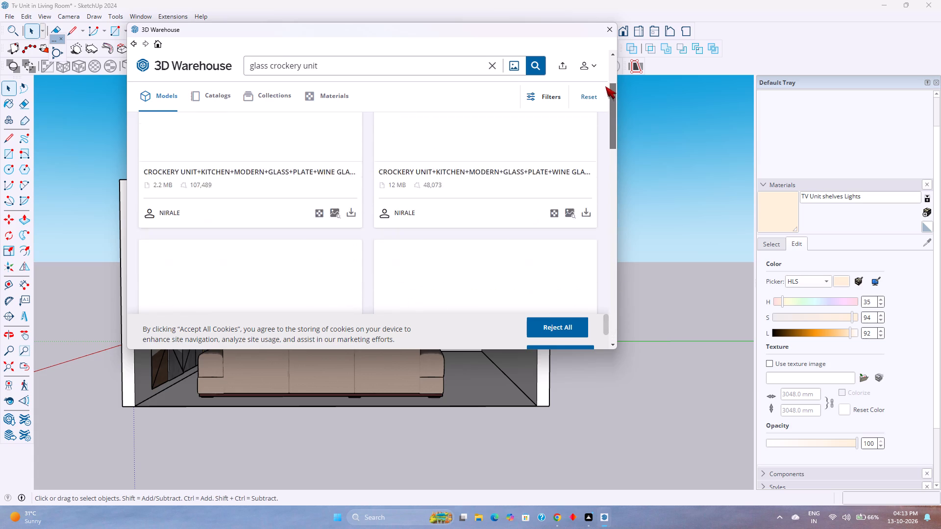
{"action": "left_click_drag", "start_coordinate": [605, 86], "coordinate": [615, 52]}
{"action": "scroll", "coordinate": [421, 225], "scroll_direction": "down", "scroll_amount": 4}
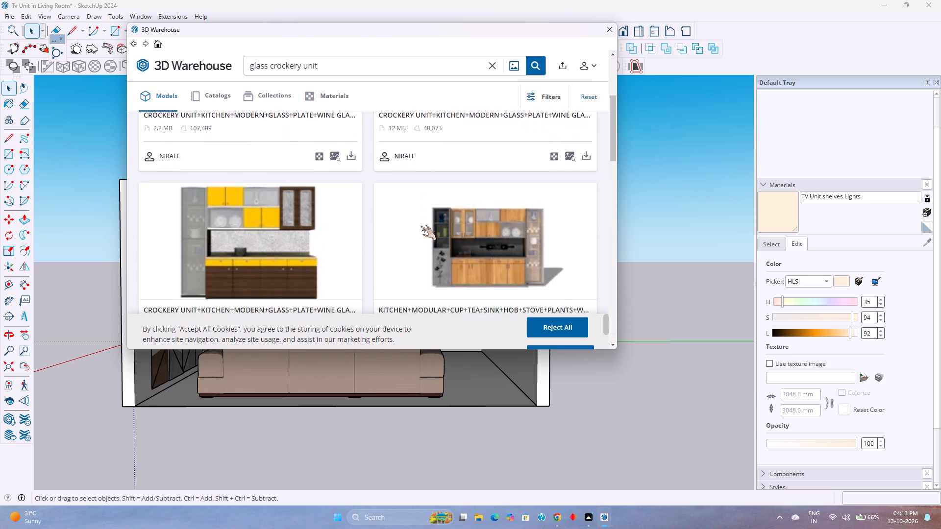
{"action": "scroll", "coordinate": [421, 226], "scroll_direction": "down", "scroll_amount": 4}
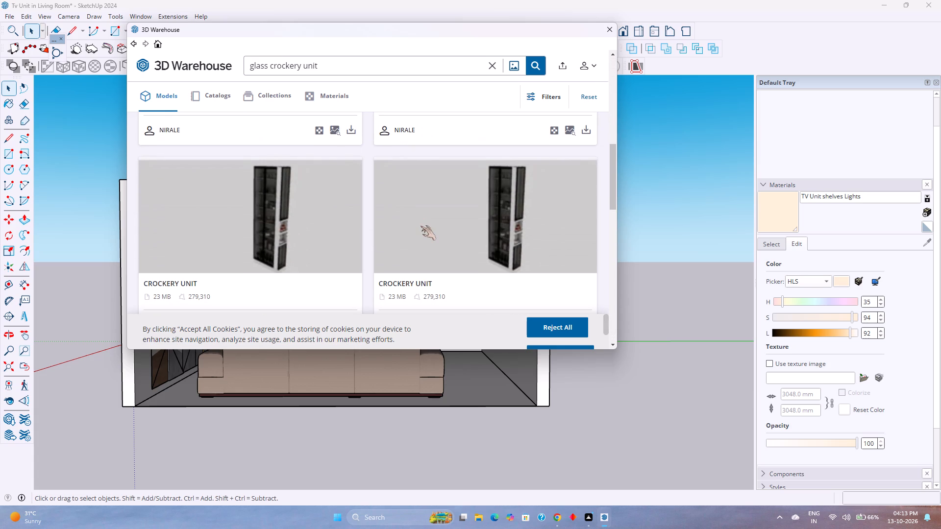
{"action": "scroll", "coordinate": [421, 226], "scroll_direction": "down", "scroll_amount": 3}
{"action": "scroll", "coordinate": [421, 226], "scroll_direction": "up", "scroll_amount": 1}
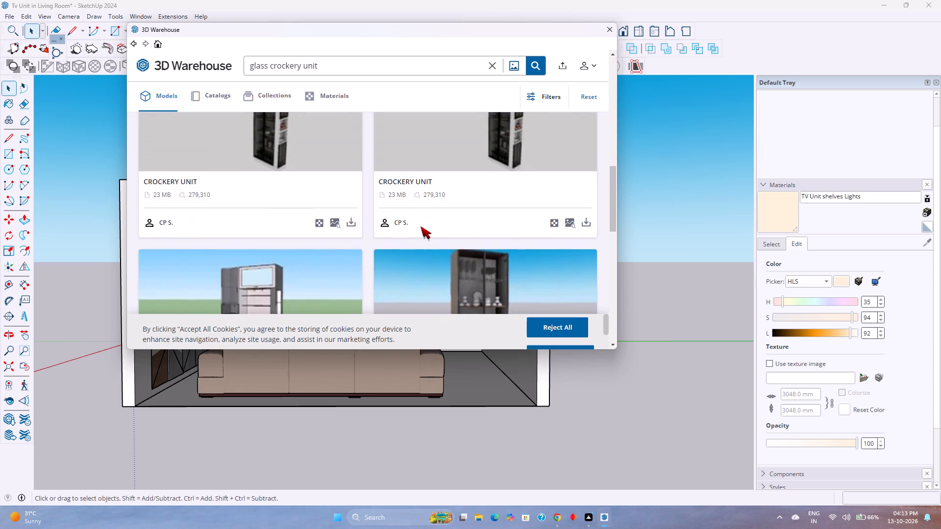
{"action": "scroll", "coordinate": [421, 226], "scroll_direction": "up", "scroll_amount": 1}
{"action": "scroll", "coordinate": [421, 226], "scroll_direction": "down", "scroll_amount": 1}
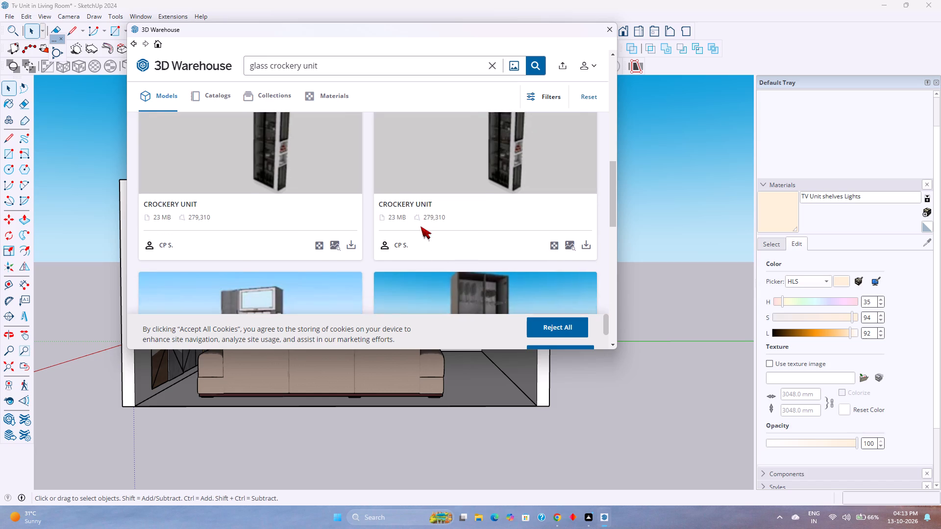
{"action": "scroll", "coordinate": [421, 226], "scroll_direction": "down", "scroll_amount": 6}
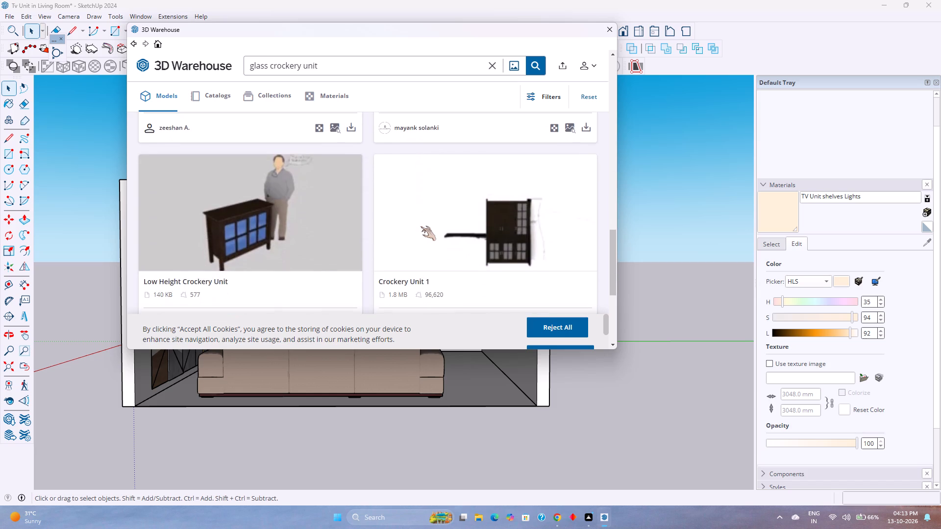
{"action": "scroll", "coordinate": [421, 226], "scroll_direction": "down", "scroll_amount": 10}
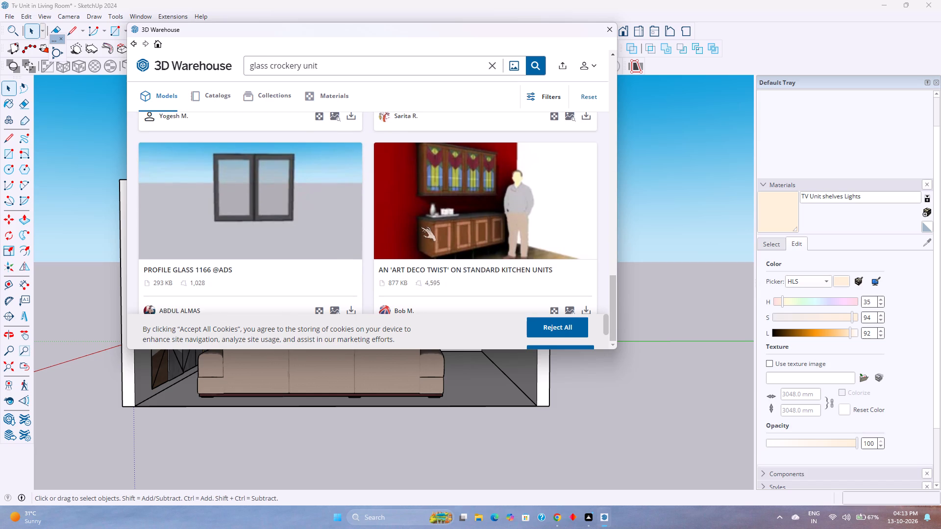
Replace the 3D Warehouse search with "modern glass rack".
{"action": "left_click", "coordinate": [492, 70]}
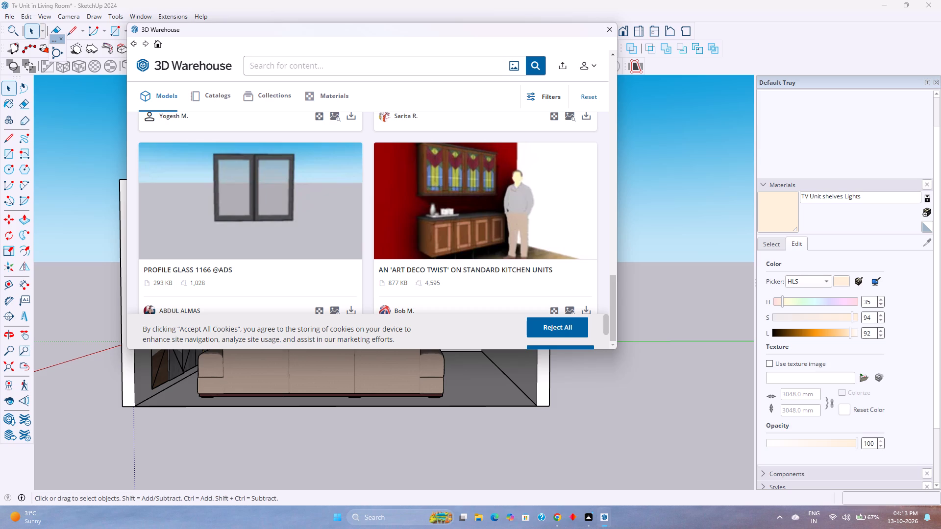
{"action": "type", "text": "modern glass rack"}
{"action": "key", "text": "Return"}
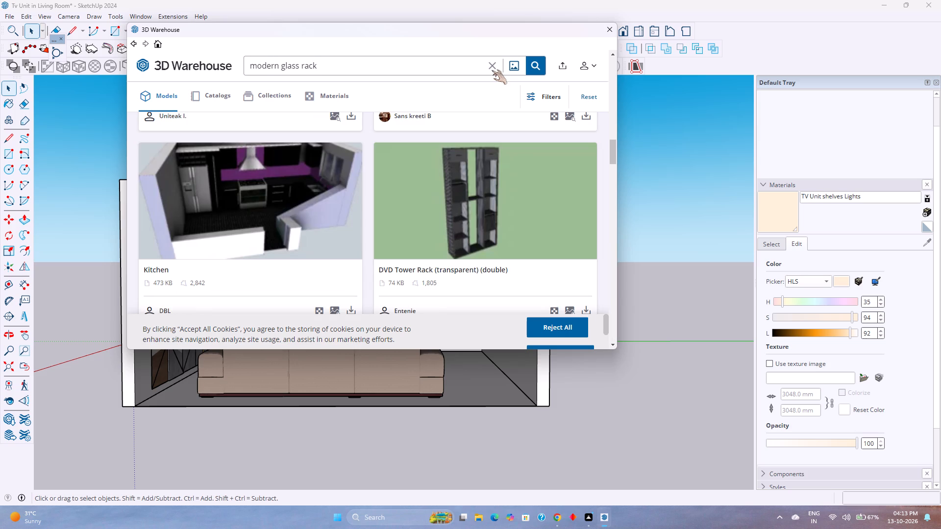
Look through the modern glass rack results from the first model onward for a rack that suits the living room.
{"action": "scroll", "coordinate": [429, 225], "scroll_direction": "up", "scroll_amount": 3}
{"action": "scroll", "coordinate": [429, 225], "scroll_direction": "down", "scroll_amount": 4}
{"action": "scroll", "coordinate": [429, 225], "scroll_direction": "up", "scroll_amount": 6}
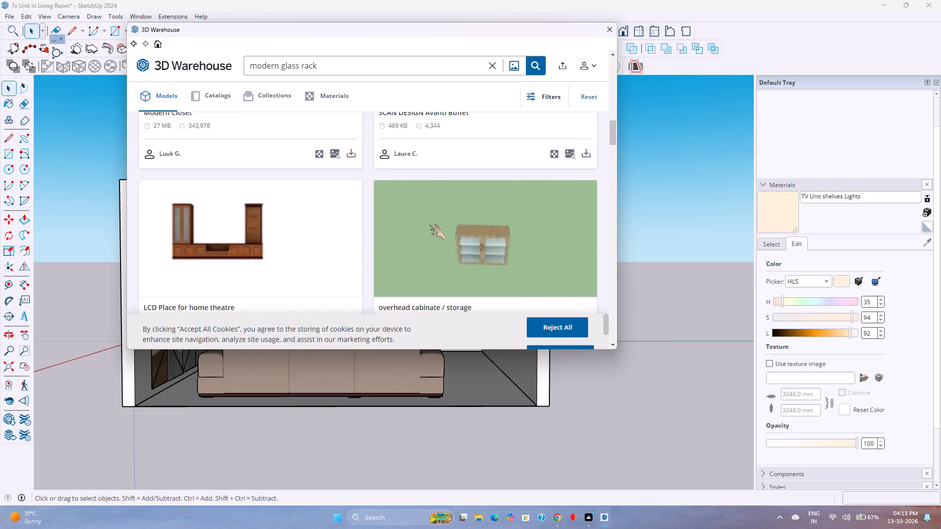
{"action": "scroll", "coordinate": [429, 225], "scroll_direction": "up", "scroll_amount": 18}
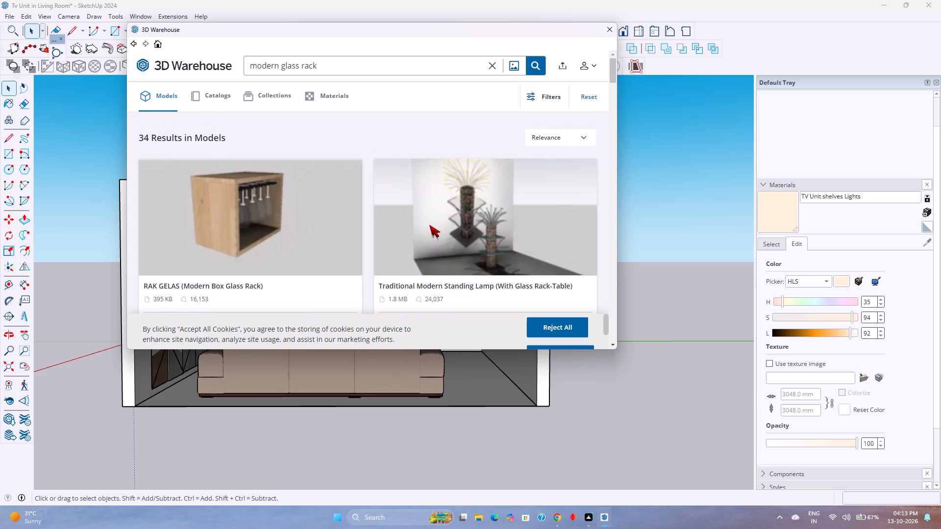
{"action": "scroll", "coordinate": [429, 225], "scroll_direction": "up", "scroll_amount": 3}
{"action": "scroll", "coordinate": [429, 225], "scroll_direction": "down", "scroll_amount": 1}
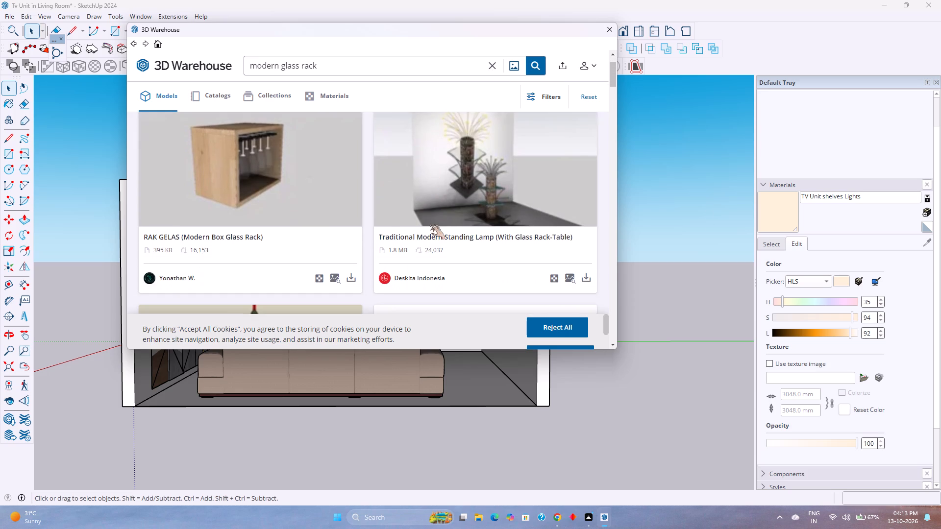
{"action": "scroll", "coordinate": [429, 225], "scroll_direction": "down", "scroll_amount": 7}
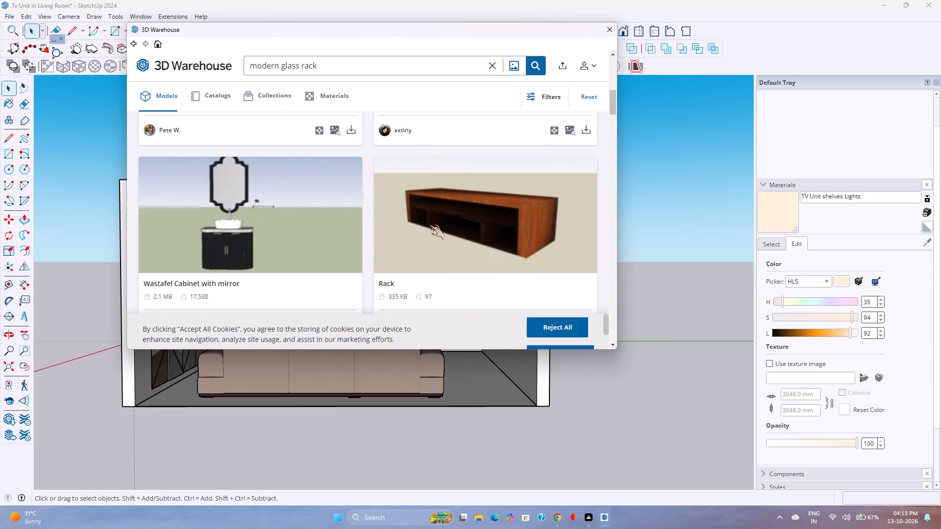
{"action": "scroll", "coordinate": [429, 225], "scroll_direction": "down", "scroll_amount": 9}
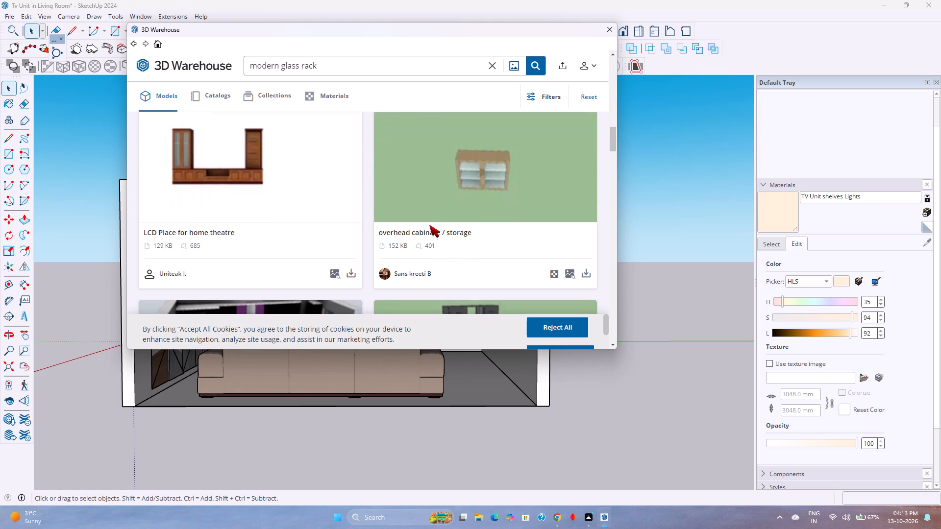
{"action": "scroll", "coordinate": [429, 225], "scroll_direction": "down", "scroll_amount": 9}
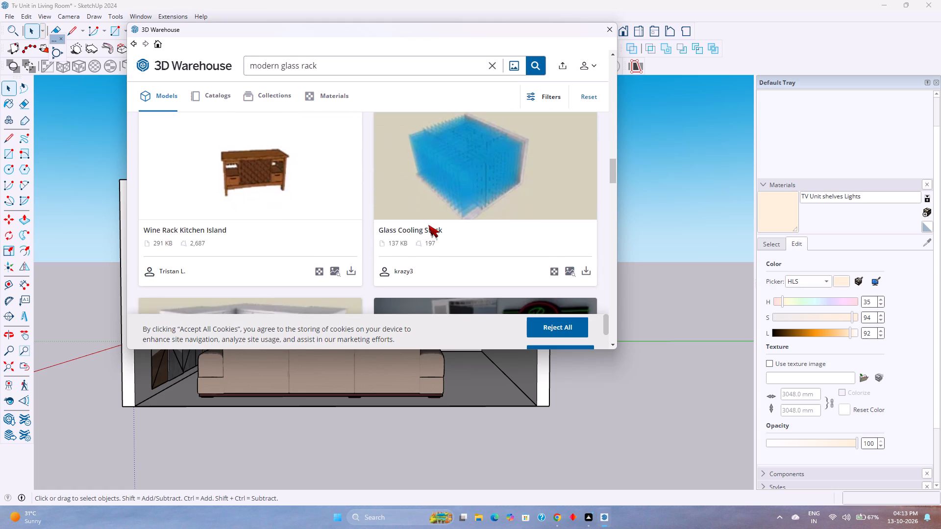
{"action": "scroll", "coordinate": [428, 225], "scroll_direction": "down", "scroll_amount": 11}
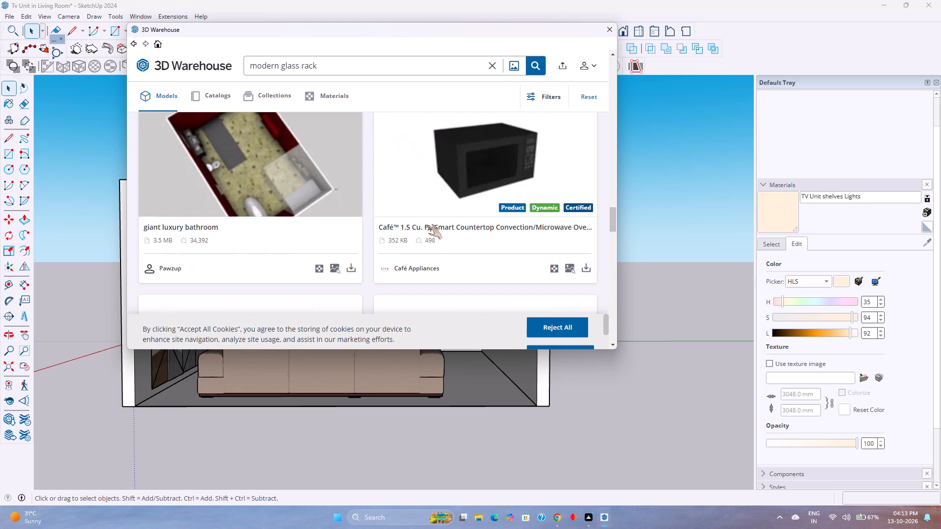
{"action": "scroll", "coordinate": [426, 225], "scroll_direction": "down", "scroll_amount": 6}
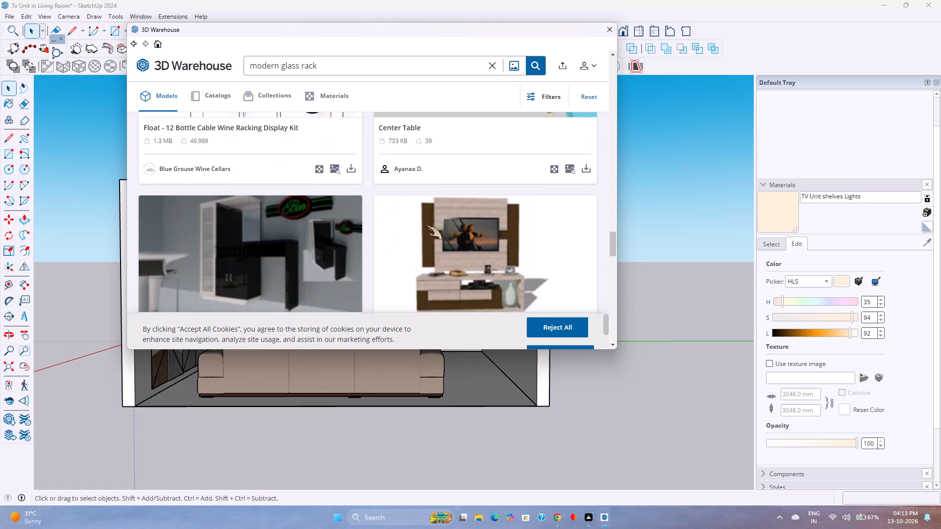
{"action": "scroll", "coordinate": [426, 225], "scroll_direction": "down", "scroll_amount": 5}
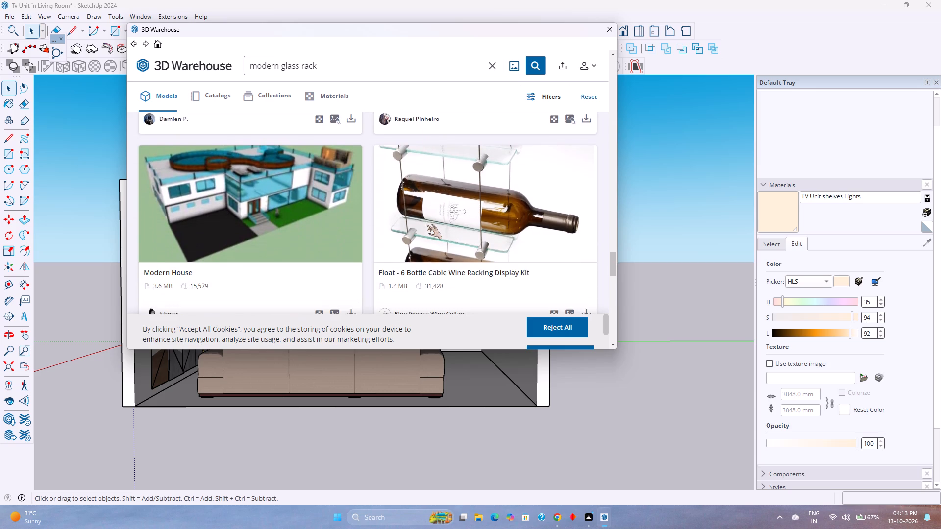
{"action": "scroll", "coordinate": [426, 225], "scroll_direction": "down", "scroll_amount": 5}
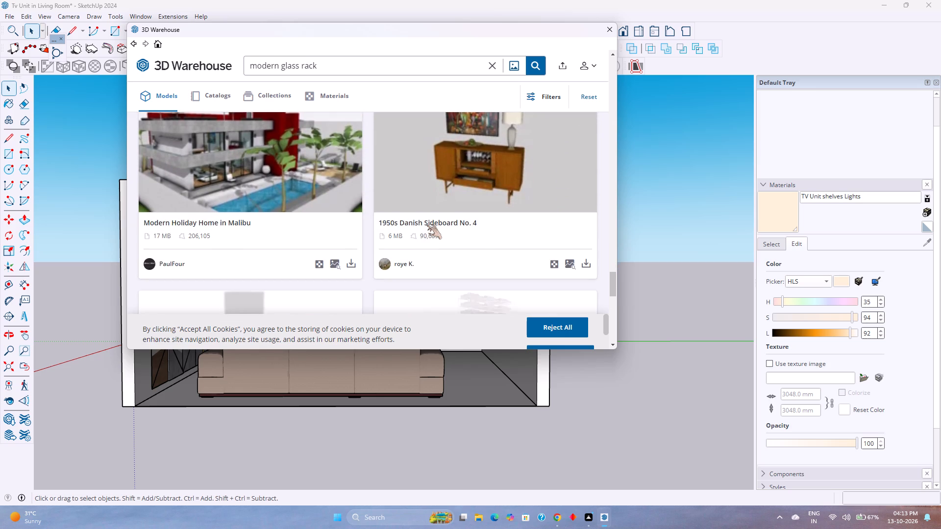
{"action": "scroll", "coordinate": [426, 225], "scroll_direction": "down", "scroll_amount": 4}
{"action": "scroll", "coordinate": [426, 225], "scroll_direction": "up", "scroll_amount": 1}
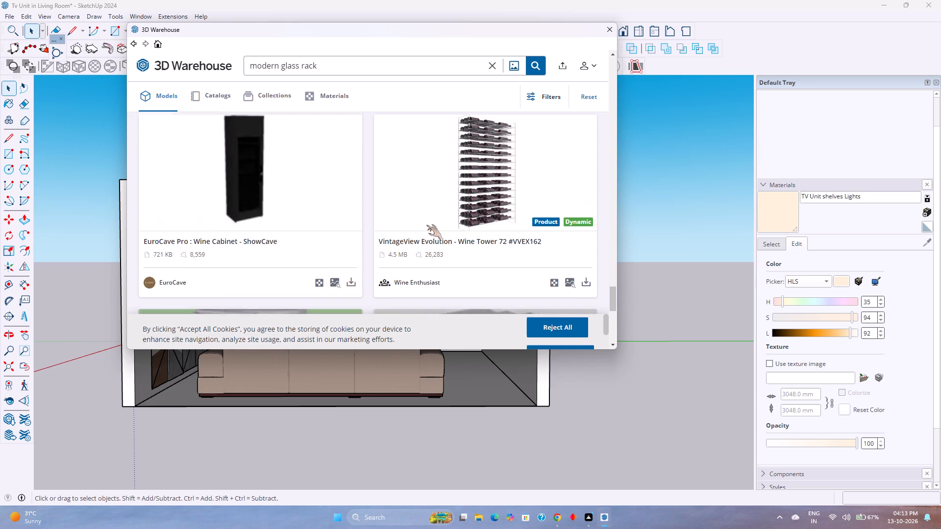
{"action": "scroll", "coordinate": [426, 225], "scroll_direction": "up", "scroll_amount": 1}
{"action": "scroll", "coordinate": [426, 225], "scroll_direction": "down", "scroll_amount": 8}
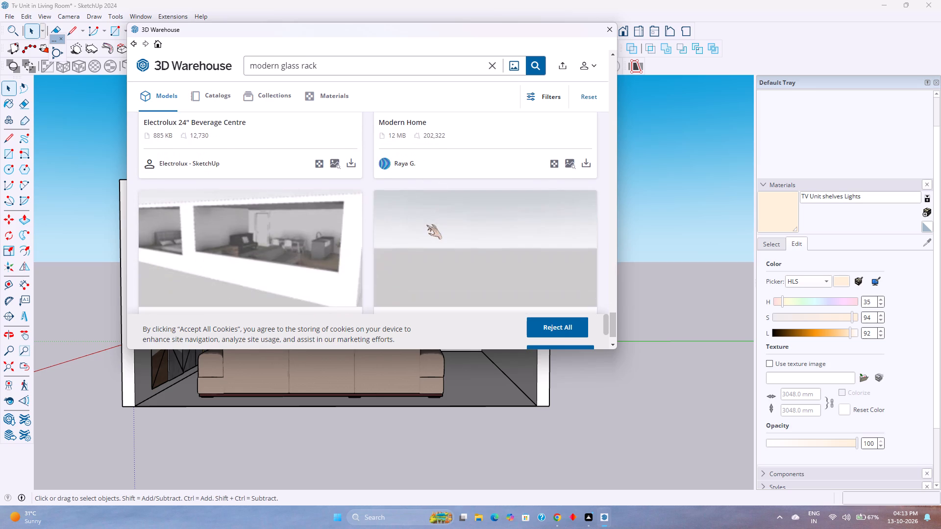
{"action": "scroll", "coordinate": [426, 225], "scroll_direction": "down", "scroll_amount": 7}
{"action": "scroll", "coordinate": [426, 225], "scroll_direction": "up", "scroll_amount": 5}
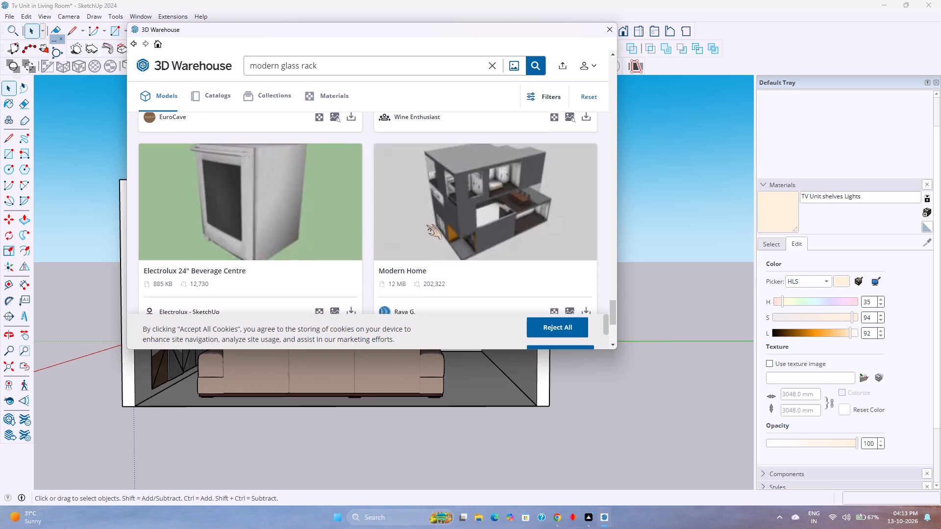
{"action": "scroll", "coordinate": [426, 225], "scroll_direction": "up", "scroll_amount": 10}
Clear the model search and close the 3D Warehouse window.
{"action": "left_click", "coordinate": [492, 64]}
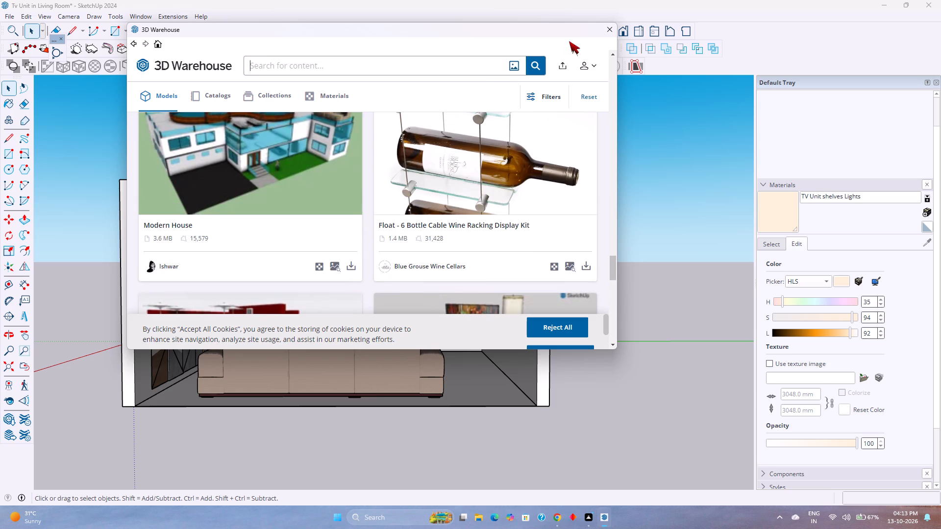
{"action": "left_click", "coordinate": [606, 33]}
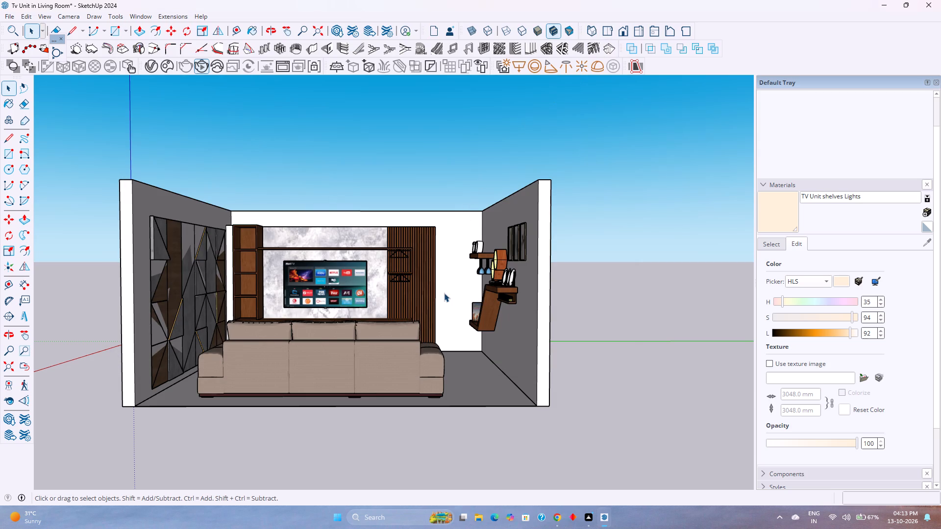
Open the room group for editing at the bare back wall between the slatted panel and the corner shelves.
{"action": "scroll", "coordinate": [444, 293], "scroll_direction": "up", "scroll_amount": 9}
{"action": "middle_click_drag", "start_coordinate": [444, 293], "coordinate": [460, 361]}
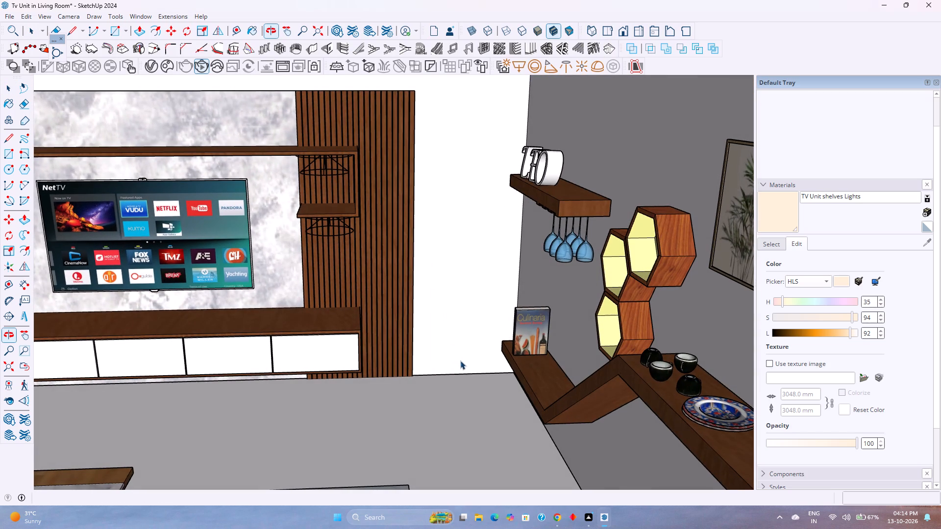
{"action": "middle_click_drag", "start_coordinate": [442, 303], "coordinate": [398, 337], "text": "shift"}
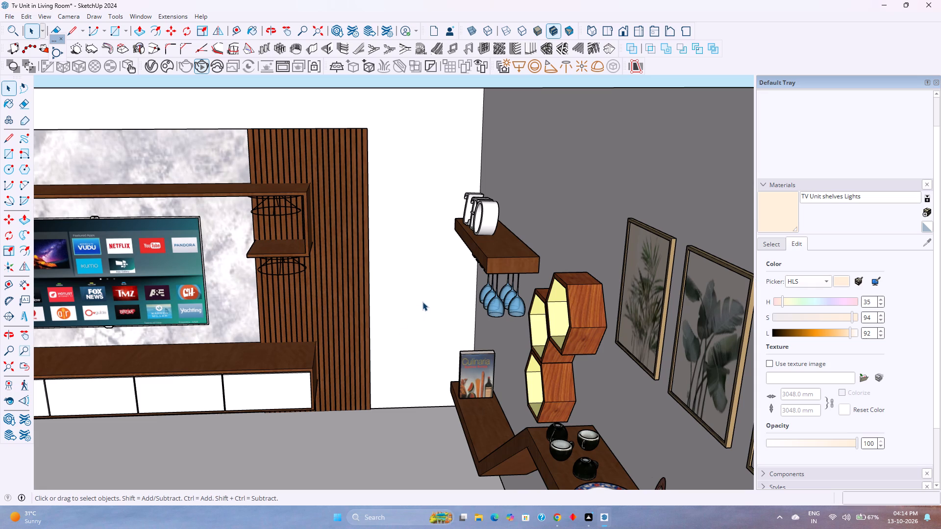
{"action": "middle_click_drag", "start_coordinate": [422, 302], "coordinate": [450, 352]}
{"action": "middle_click", "coordinate": [450, 352]}
{"action": "middle_click_drag", "start_coordinate": [425, 313], "coordinate": [433, 360], "text": "shift"}
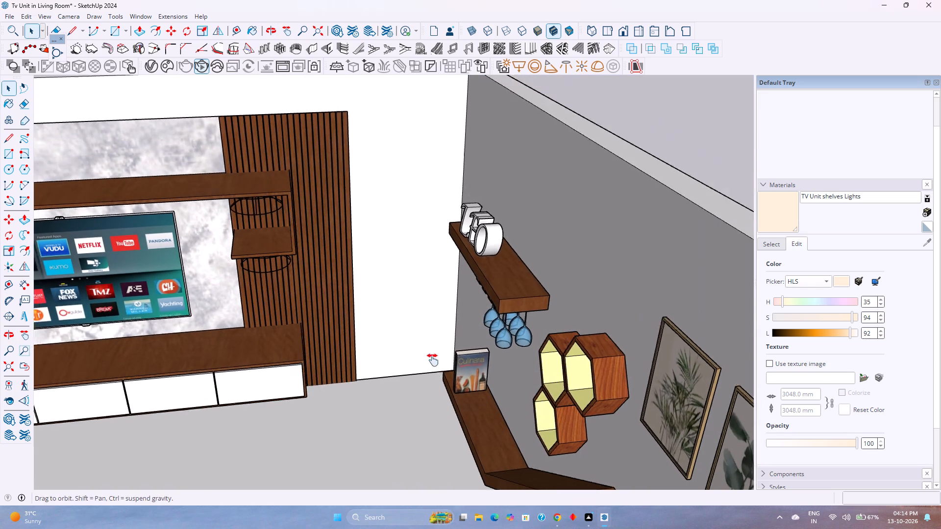
{"action": "middle_click_drag", "start_coordinate": [433, 360], "coordinate": [431, 391], "text": "shift"}
{"action": "middle_click", "coordinate": [431, 391]}
{"action": "middle_click_drag", "start_coordinate": [421, 397], "coordinate": [419, 299]}
{"action": "middle_click", "coordinate": [420, 298]}
{"action": "scroll", "coordinate": [414, 311], "scroll_direction": "down", "scroll_amount": 2}
{"action": "double_click", "coordinate": [407, 321]}
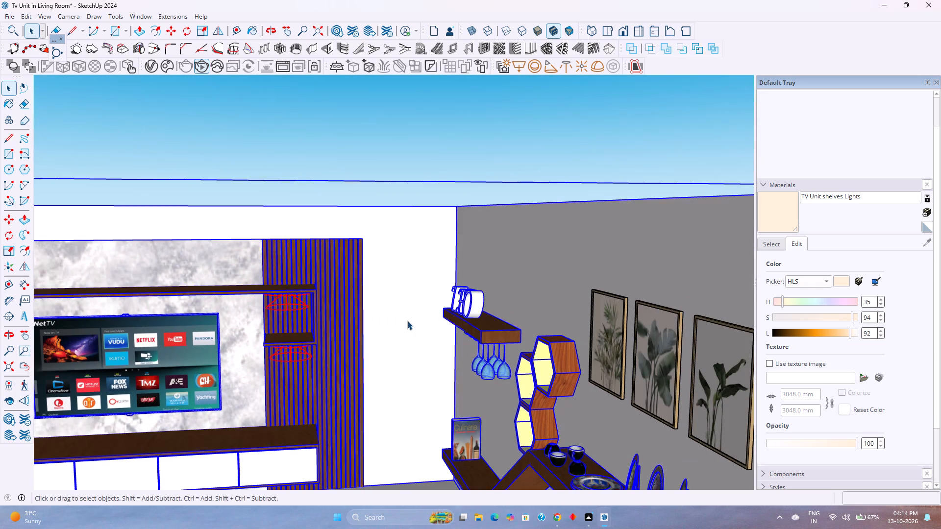
Place a horizontal guide 1' below the back wall's top edge, level with the top of the slatted panel.
{"action": "scroll", "coordinate": [403, 342], "scroll_direction": "up", "scroll_amount": 3}
{"action": "scroll", "coordinate": [403, 342], "scroll_direction": "down", "scroll_amount": 3}
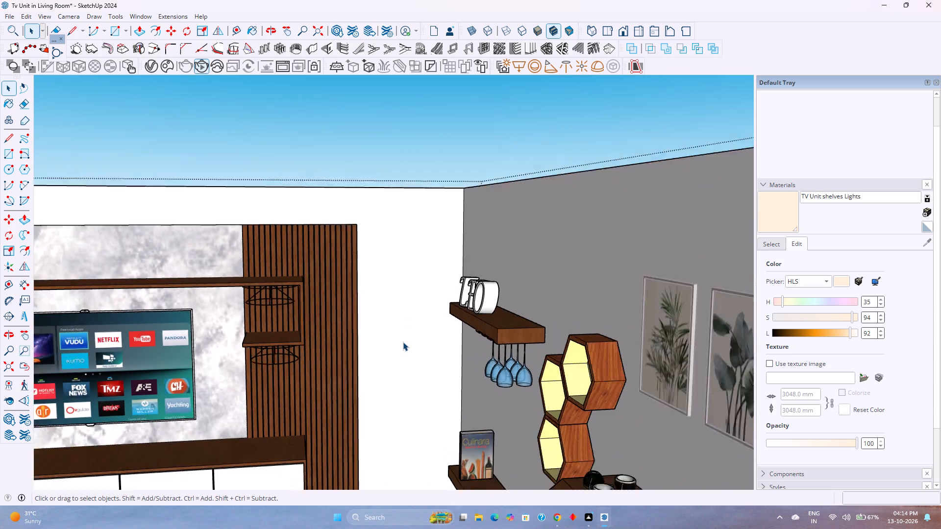
{"action": "scroll", "coordinate": [403, 342], "scroll_direction": "down", "scroll_amount": 2}
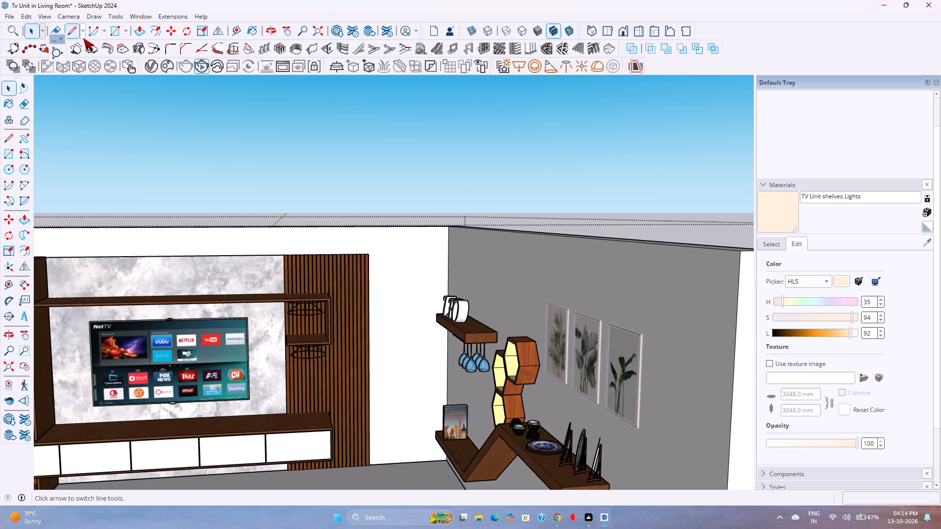
{"action": "left_click", "coordinate": [238, 26]}
{"action": "left_click", "coordinate": [403, 225]}
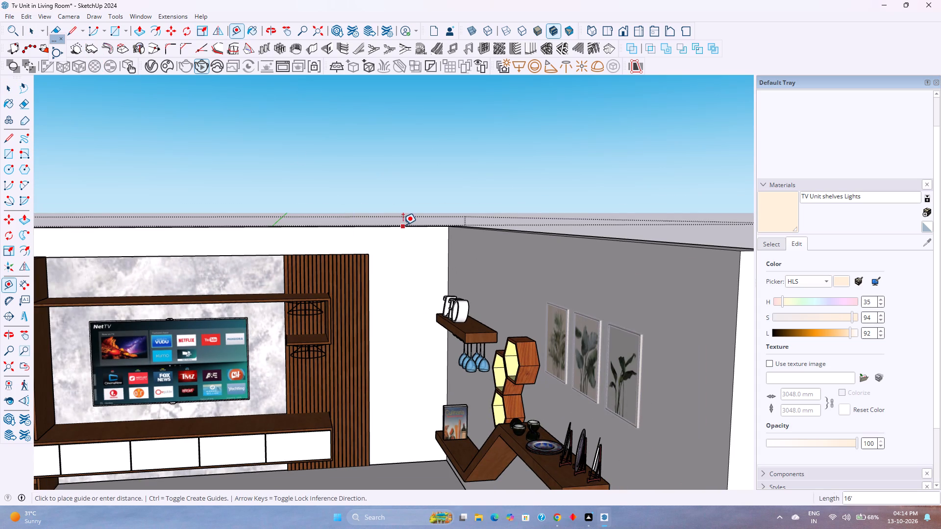
{"action": "scroll", "coordinate": [355, 252], "scroll_direction": "up", "scroll_amount": 7}
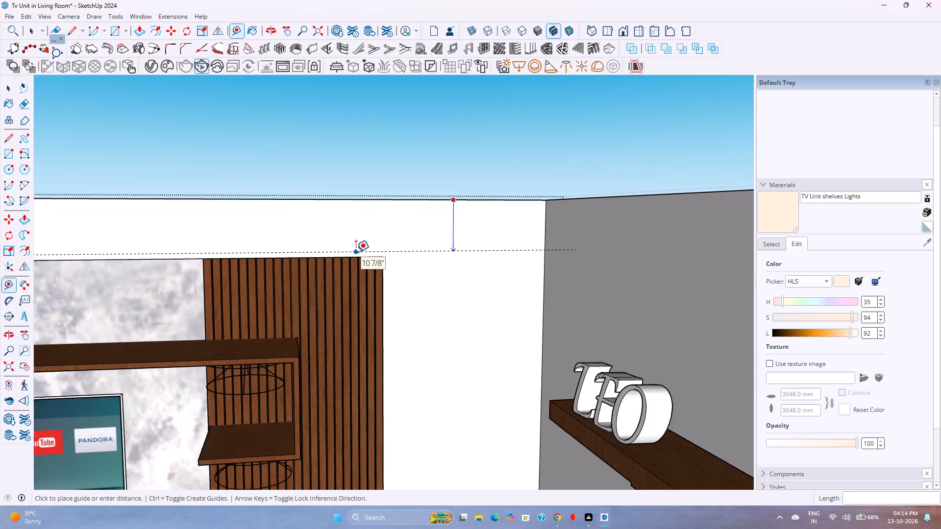
{"action": "scroll", "coordinate": [356, 252], "scroll_direction": "up", "scroll_amount": 8}
{"action": "middle_click_drag", "start_coordinate": [359, 252], "coordinate": [383, 346]}
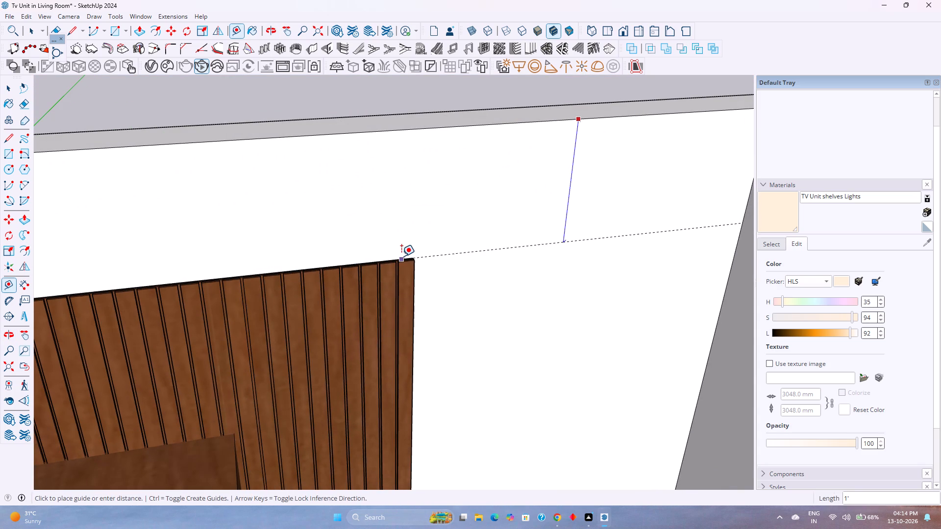
{"action": "left_click", "coordinate": [401, 256]}
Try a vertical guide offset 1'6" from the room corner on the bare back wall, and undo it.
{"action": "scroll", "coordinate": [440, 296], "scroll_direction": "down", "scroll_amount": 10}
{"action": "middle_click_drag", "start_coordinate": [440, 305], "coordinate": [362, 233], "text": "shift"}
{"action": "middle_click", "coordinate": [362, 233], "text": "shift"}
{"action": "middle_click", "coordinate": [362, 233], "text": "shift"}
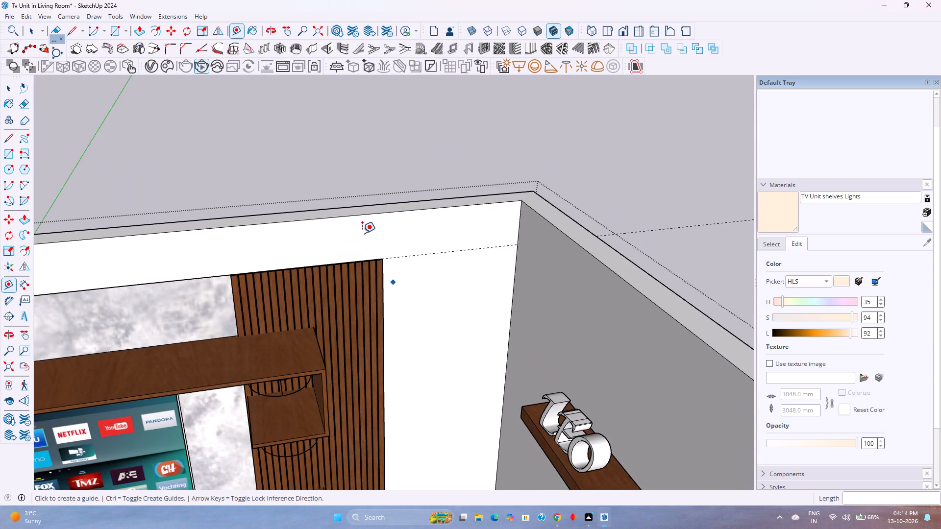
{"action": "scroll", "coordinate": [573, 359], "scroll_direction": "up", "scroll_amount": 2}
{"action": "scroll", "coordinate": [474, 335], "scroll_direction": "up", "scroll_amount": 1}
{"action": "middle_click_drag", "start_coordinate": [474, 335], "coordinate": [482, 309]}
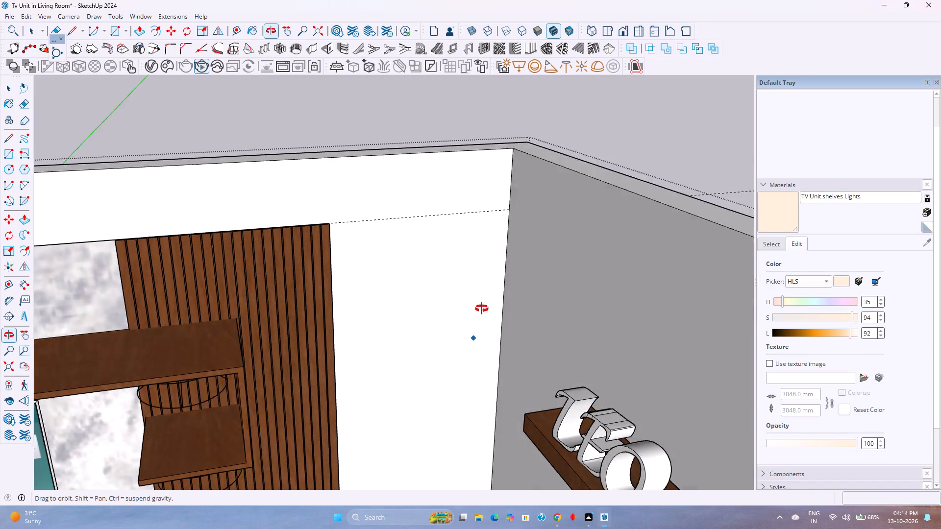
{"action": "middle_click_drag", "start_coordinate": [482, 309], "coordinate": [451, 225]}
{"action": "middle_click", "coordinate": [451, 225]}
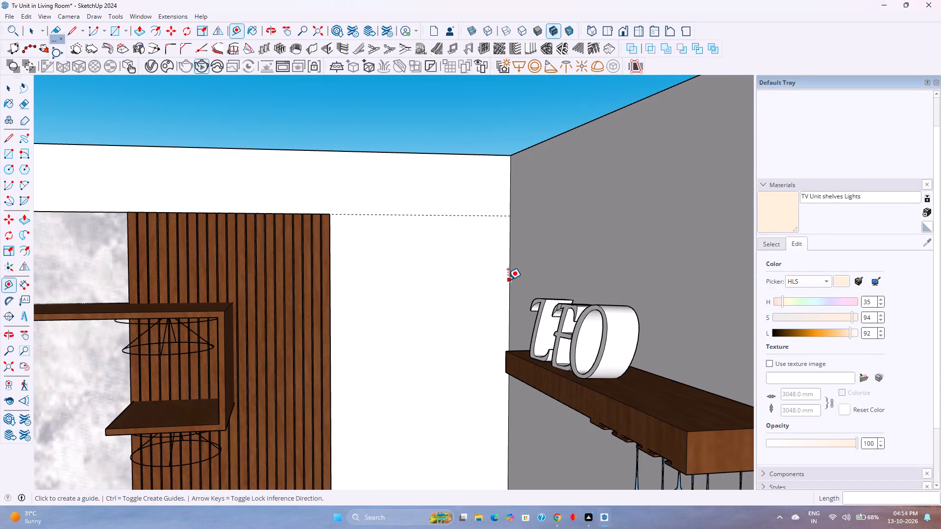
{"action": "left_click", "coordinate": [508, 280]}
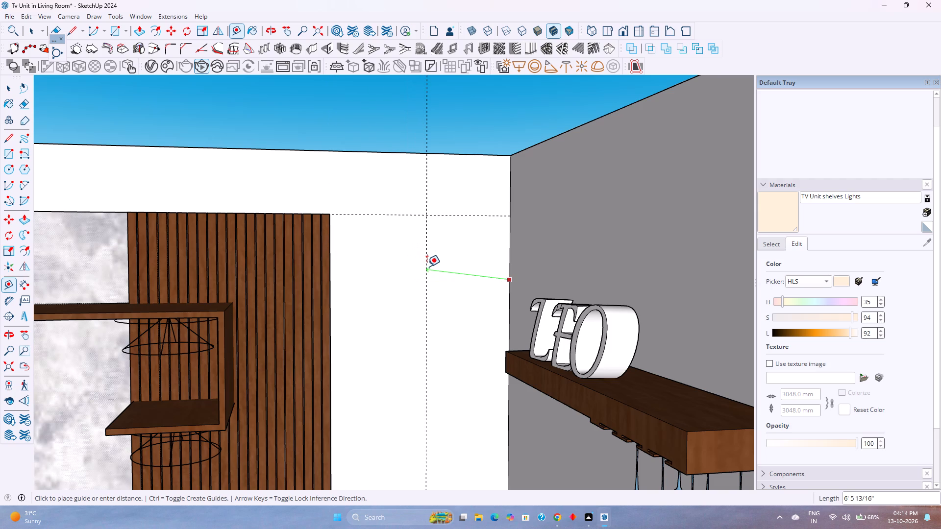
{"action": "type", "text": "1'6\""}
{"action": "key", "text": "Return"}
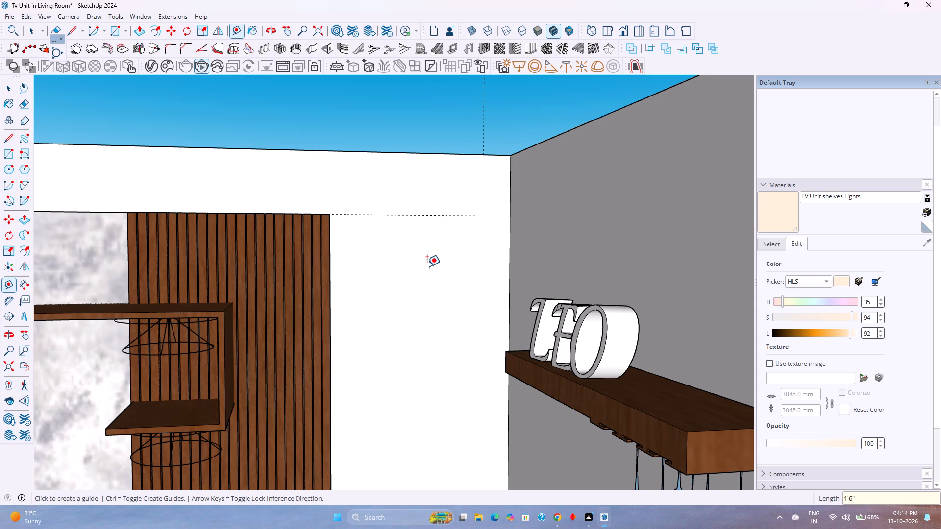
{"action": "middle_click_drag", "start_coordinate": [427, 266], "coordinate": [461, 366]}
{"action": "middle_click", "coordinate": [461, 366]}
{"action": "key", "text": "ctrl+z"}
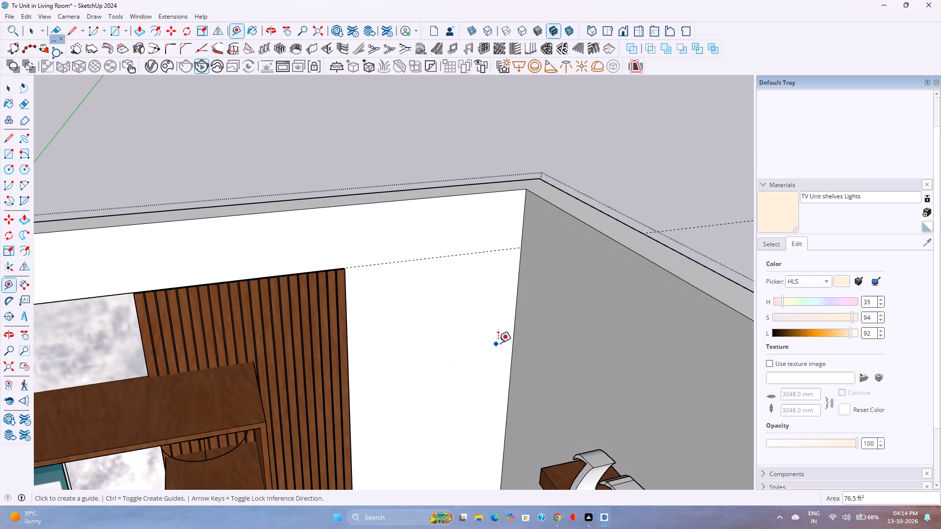
Place a vertical guide on the bare back wall, offset 1'6" from the room corner.
{"action": "left_click", "coordinate": [516, 328]}
{"action": "type", "text": "1'6\""}
{"action": "key", "text": "Return"}
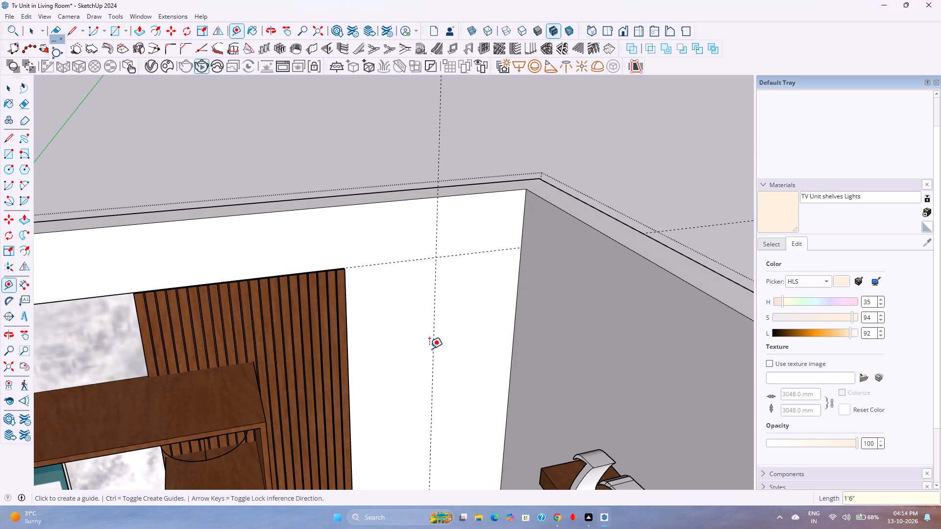
Add three horizontal guides below the panel-top guide, successively offset downward by 1'6", 1' and 1'6".
{"action": "left_click", "coordinate": [462, 256]}
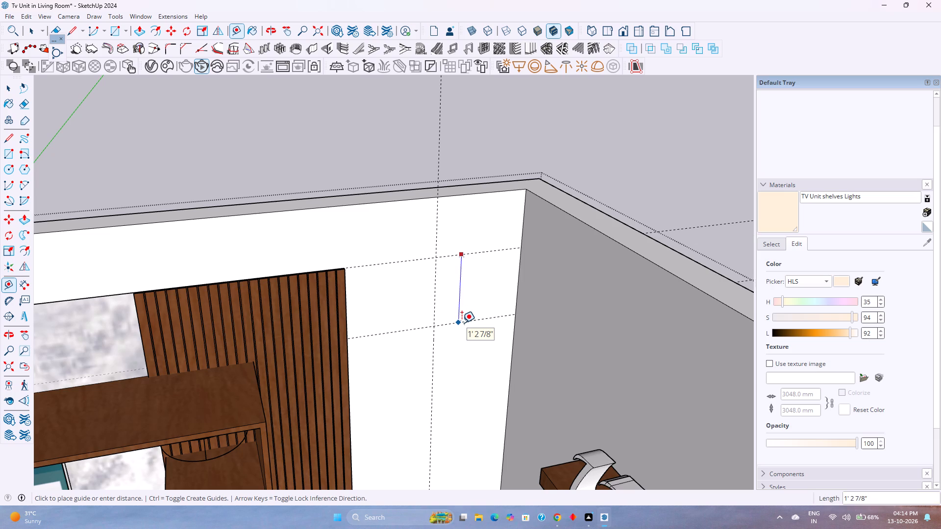
{"action": "type", "text": "1'6\""}
{"action": "key", "text": "Return"}
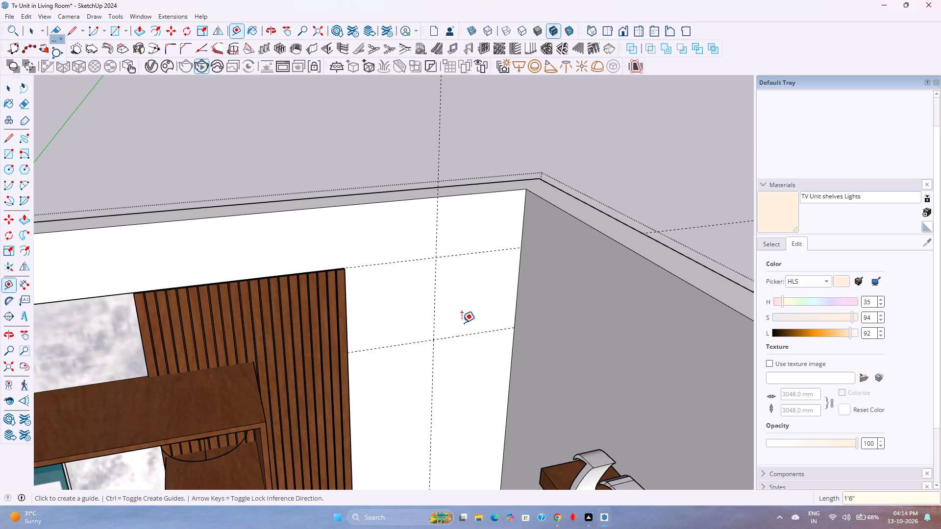
{"action": "scroll", "coordinate": [462, 323], "scroll_direction": "down", "scroll_amount": 3}
{"action": "middle_click_drag", "start_coordinate": [480, 387], "coordinate": [453, 323]}
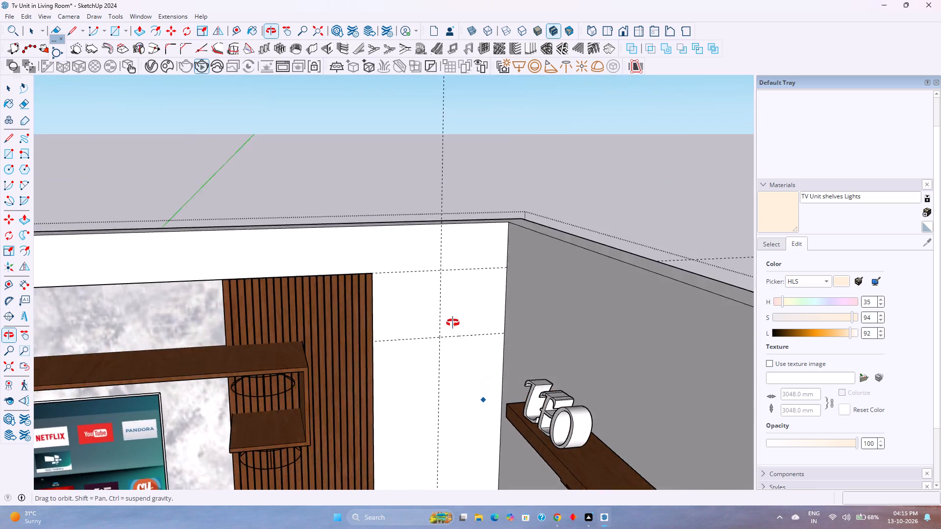
{"action": "middle_click_drag", "start_coordinate": [453, 323], "coordinate": [451, 314]}
{"action": "middle_click", "coordinate": [451, 314]}
{"action": "scroll", "coordinate": [451, 314], "scroll_direction": "down", "scroll_amount": 3}
{"action": "left_click", "coordinate": [461, 331]}
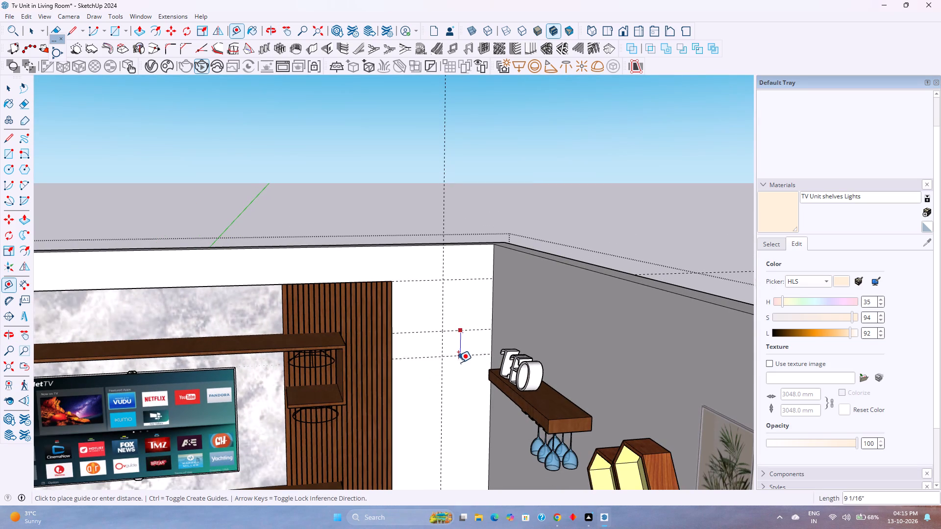
{"action": "type", "text": "1'"}
{"action": "key", "text": "Return"}
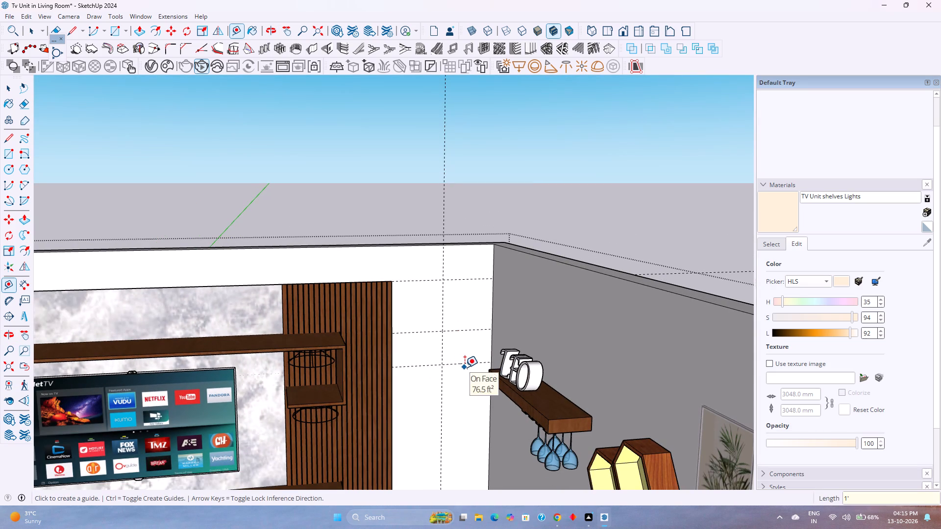
{"action": "left_click", "coordinate": [469, 363]}
{"action": "type", "text": "1'6\""}
{"action": "key", "text": "Return"}
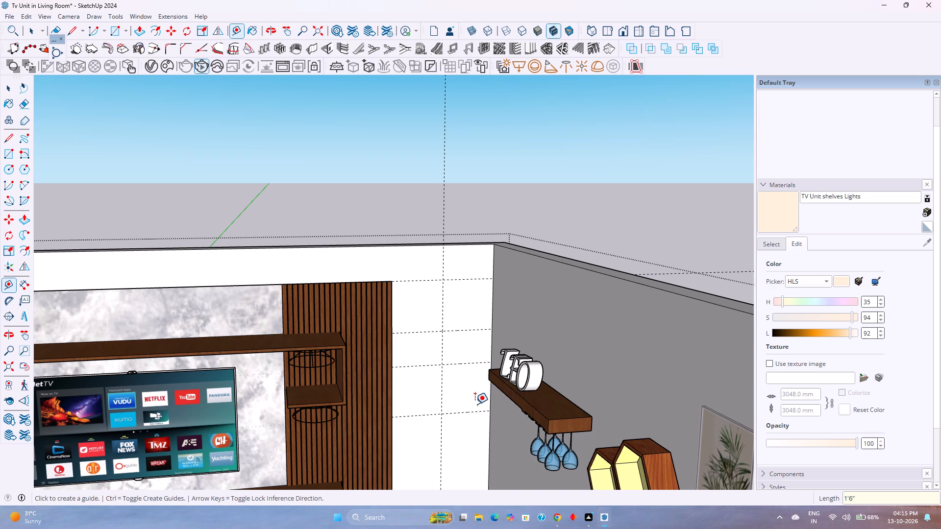
Add two more horizontal guides below the lowest one, successively offset downward by 1' and 1'6".
{"action": "middle_click_drag", "start_coordinate": [455, 450], "coordinate": [376, 358], "text": "shift"}
{"action": "middle_click", "coordinate": [376, 358], "text": "shift"}
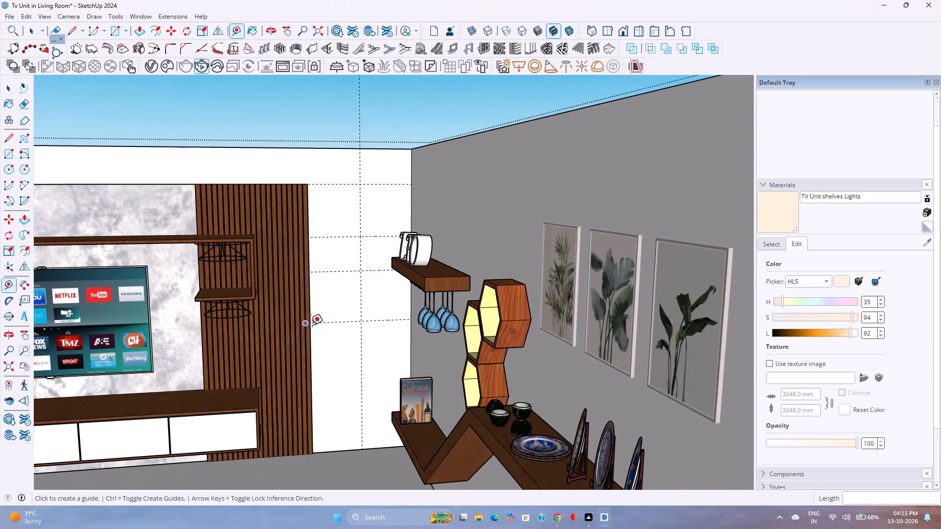
{"action": "left_click", "coordinate": [331, 321]}
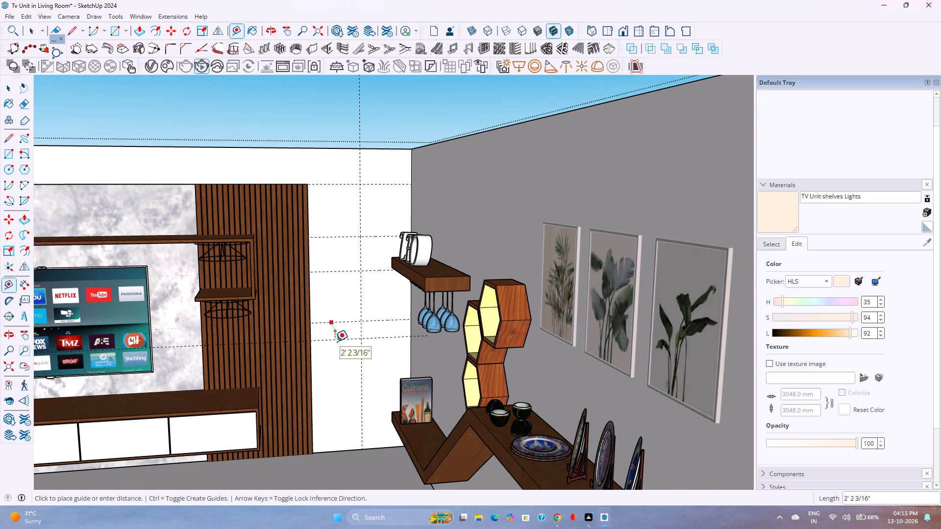
{"action": "type", "text": "1'"}
{"action": "key", "text": "Return"}
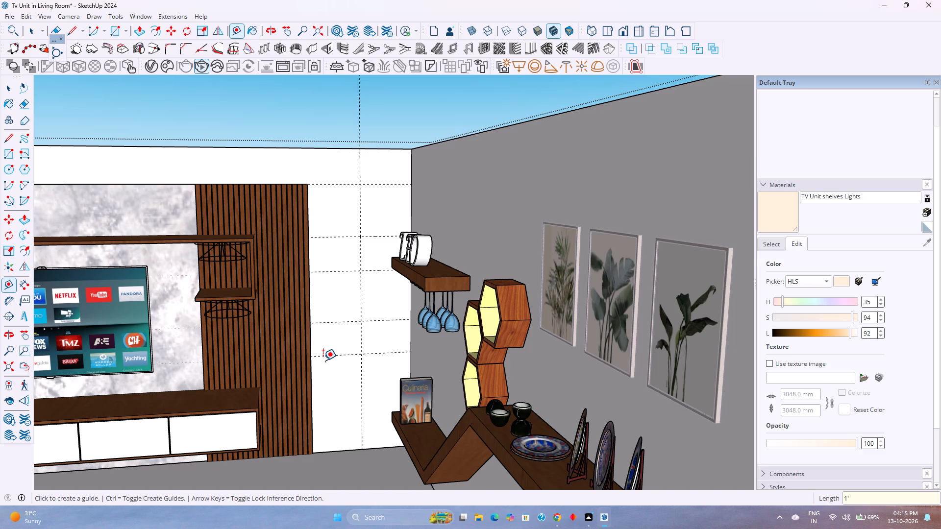
{"action": "left_click", "coordinate": [336, 357]}
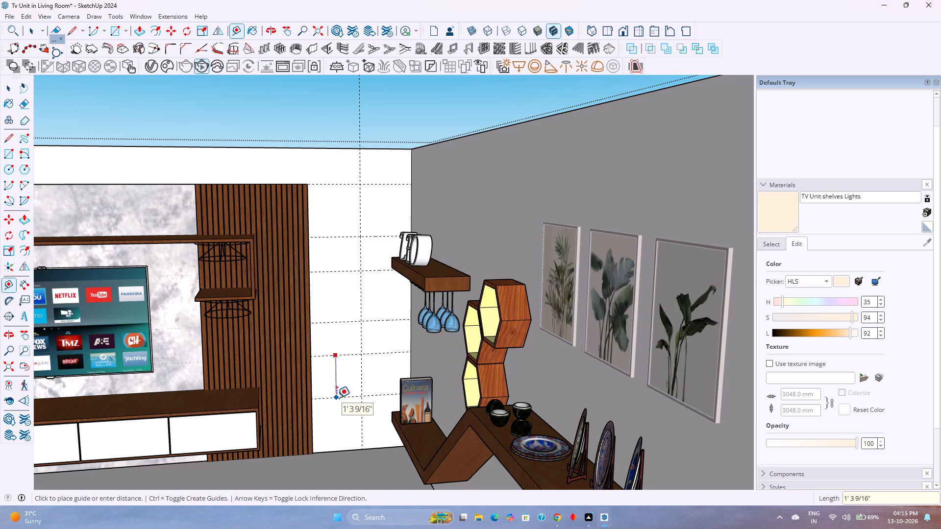
{"action": "type", "text": "1'6\""}
{"action": "key", "text": "Return"}
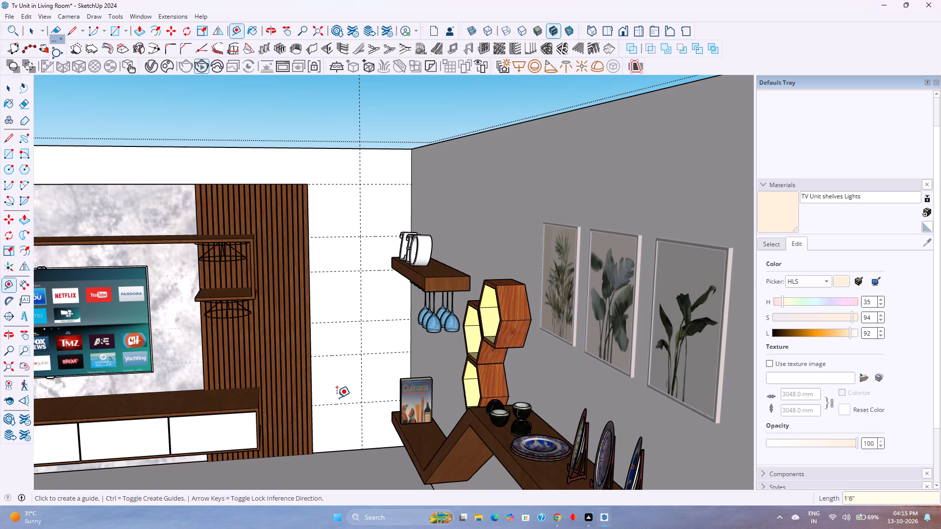
{"action": "left_click", "coordinate": [352, 404]}
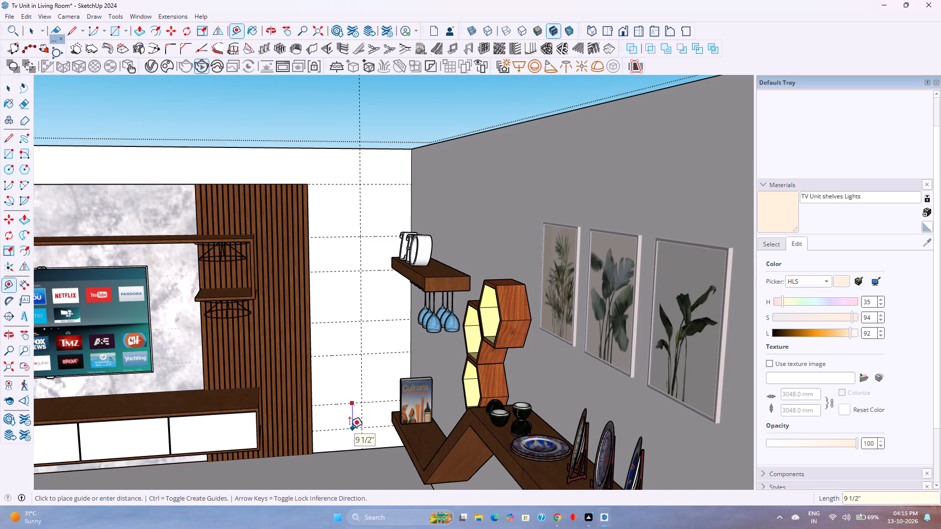
{"action": "key", "text": "Escape"}
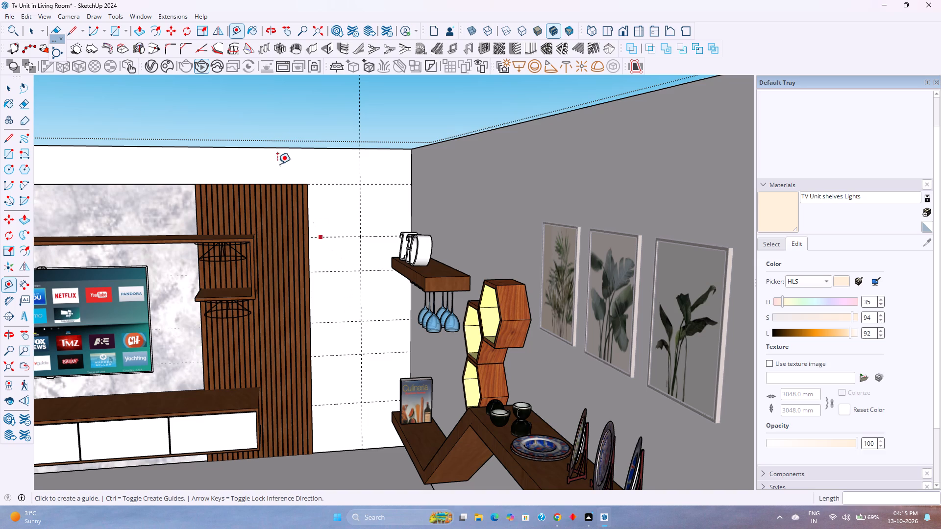
{"action": "middle_click_drag", "start_coordinate": [335, 216], "coordinate": [359, 267]}
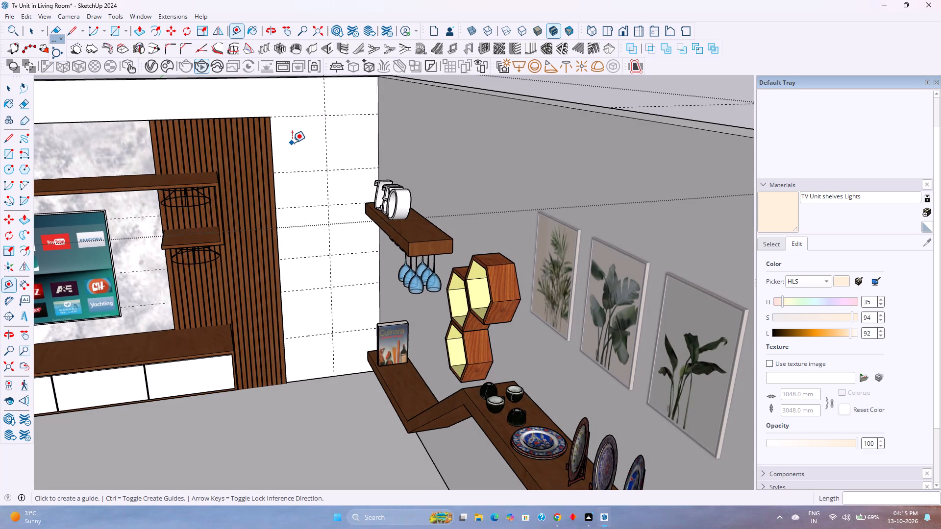
{"action": "key", "text": "space"}
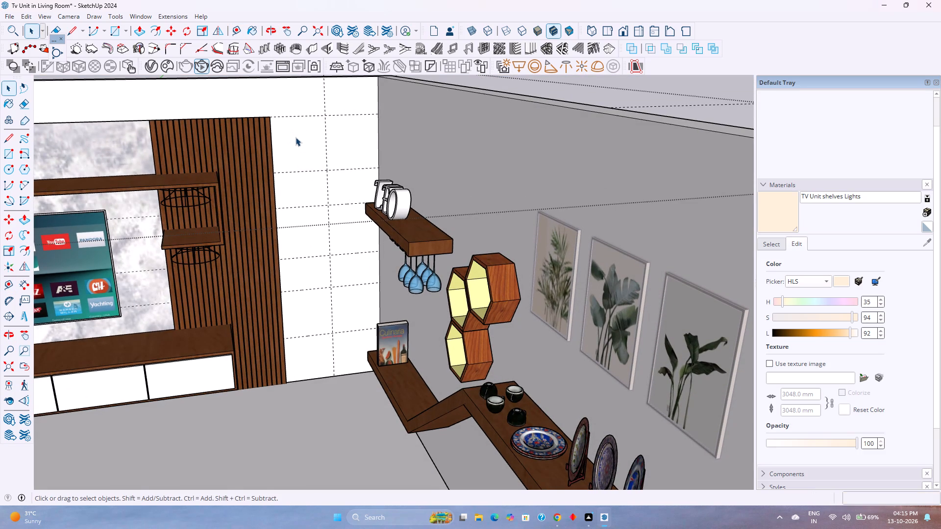
Draw a 1'6" by 1'6" rectangle between the top two horizontal guides, from the room corner to the vertical guide.
{"action": "left_click", "coordinate": [121, 33]}
{"action": "scroll", "coordinate": [277, 118], "scroll_direction": "up", "scroll_amount": 8}
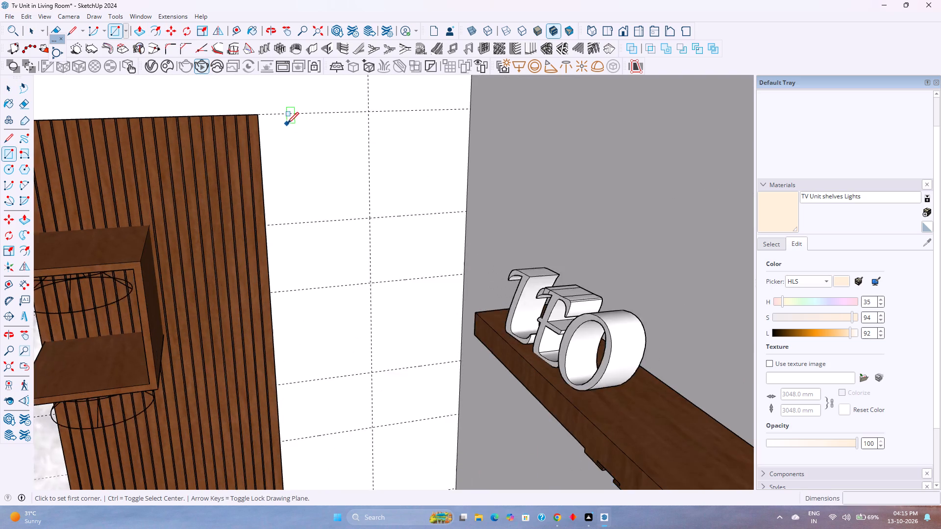
{"action": "left_click", "coordinate": [489, 109]}
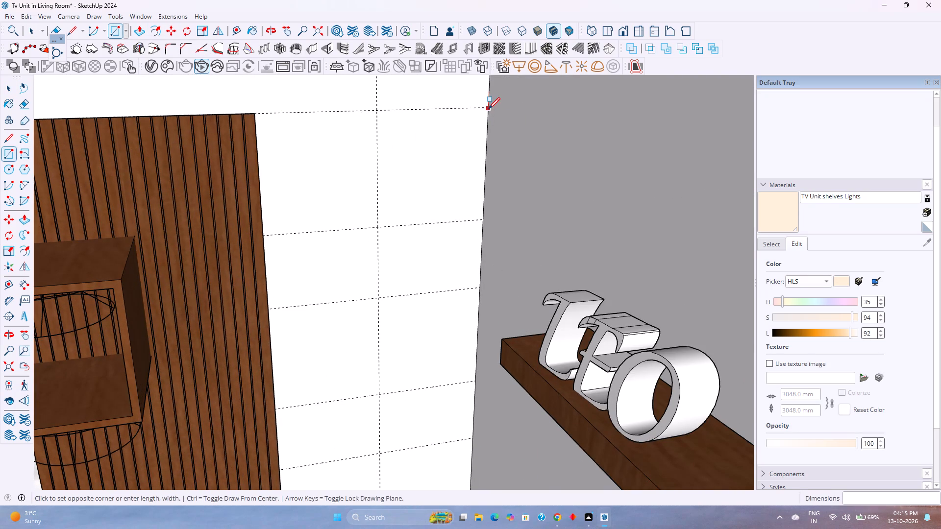
{"action": "key", "text": "Escape"}
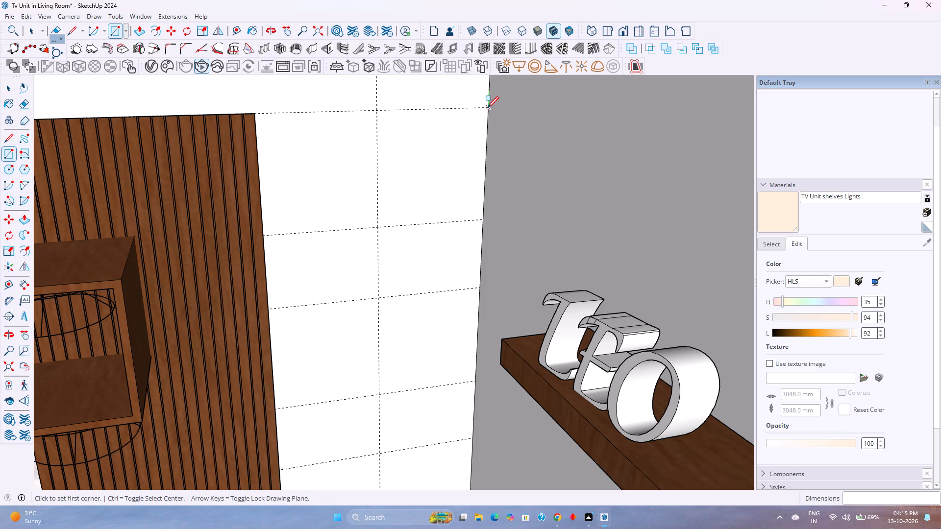
{"action": "left_click", "coordinate": [487, 108]}
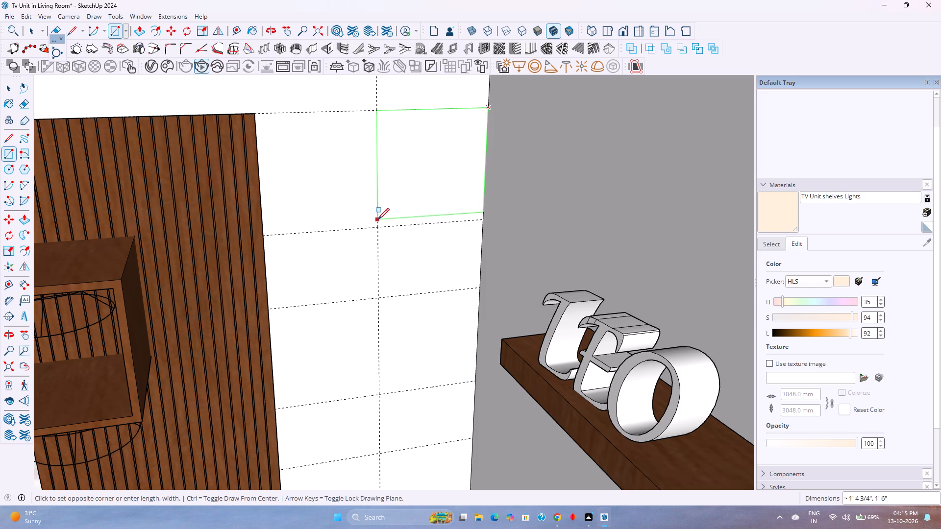
{"action": "left_click", "coordinate": [379, 226]}
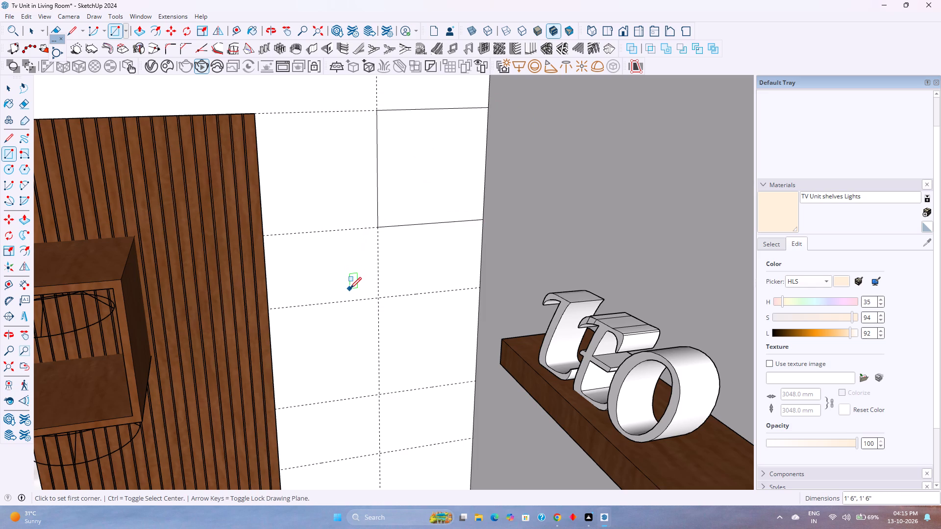
Draw a 1'6" by 1'6" rectangle from the slatted panel's edge to the vertical guide, between the third and fourth horizontal guides.
{"action": "middle_click_drag", "start_coordinate": [350, 289], "coordinate": [332, 229]}
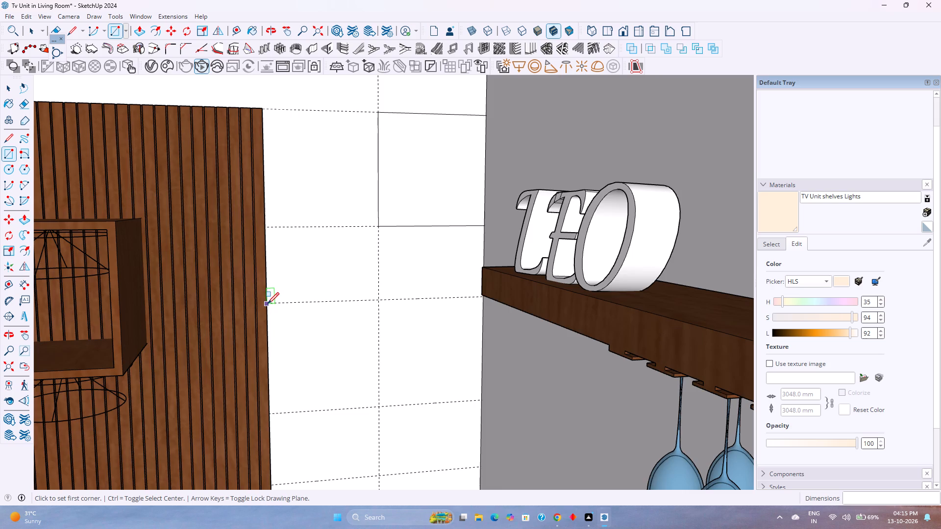
{"action": "scroll", "coordinate": [268, 304], "scroll_direction": "up", "scroll_amount": 19}
{"action": "middle_click_drag", "start_coordinate": [289, 298], "coordinate": [179, 328]}
{"action": "scroll", "coordinate": [260, 302], "scroll_direction": "up", "scroll_amount": 10}
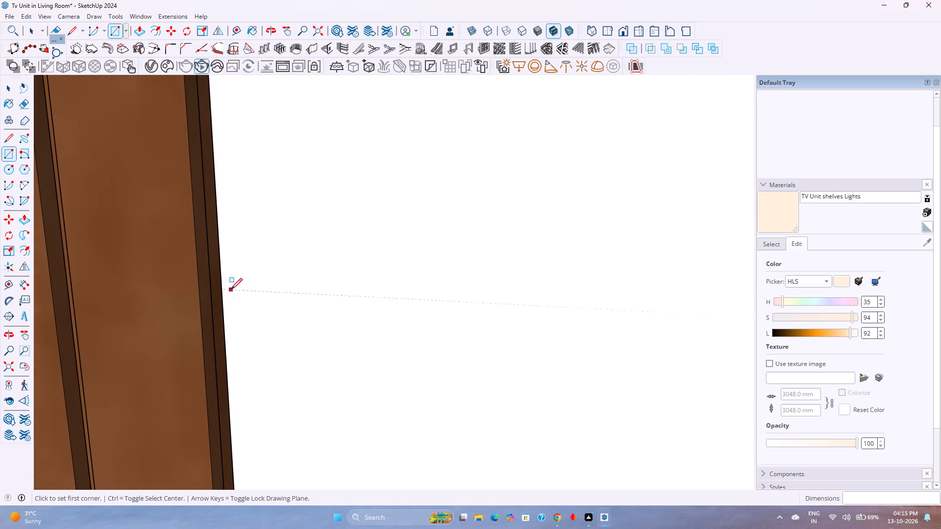
{"action": "left_click", "coordinate": [222, 290]}
{"action": "scroll", "coordinate": [222, 290], "scroll_direction": "down", "scroll_amount": 15}
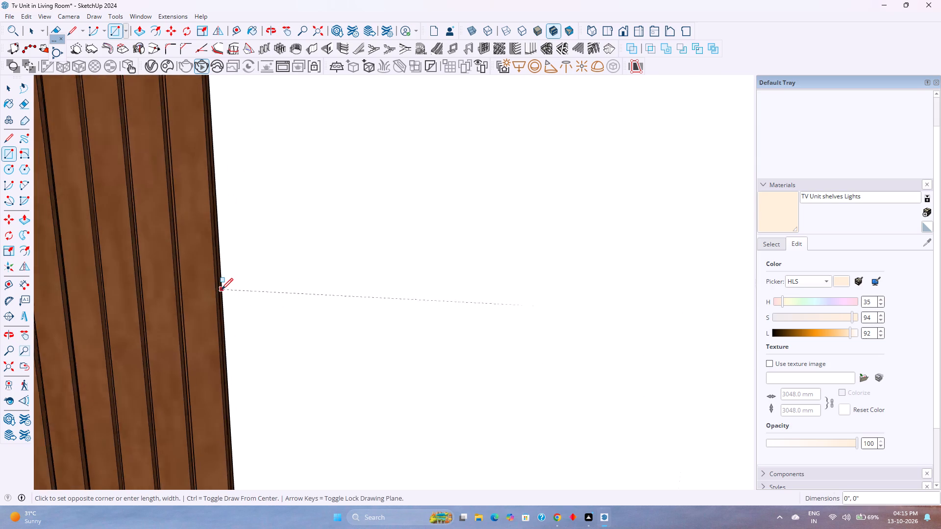
{"action": "scroll", "coordinate": [222, 289], "scroll_direction": "down", "scroll_amount": 13}
{"action": "left_click", "coordinate": [7, 365]}
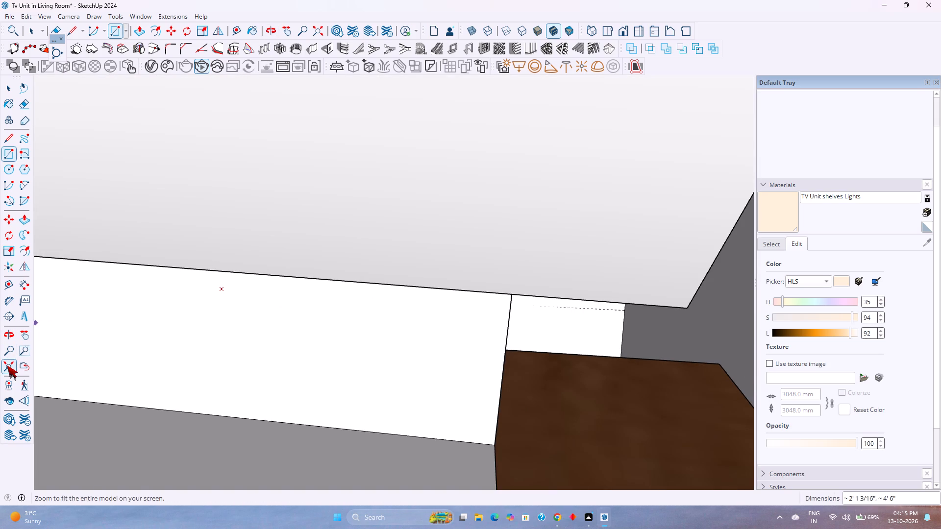
{"action": "scroll", "coordinate": [564, 225], "scroll_direction": "up", "scroll_amount": 3}
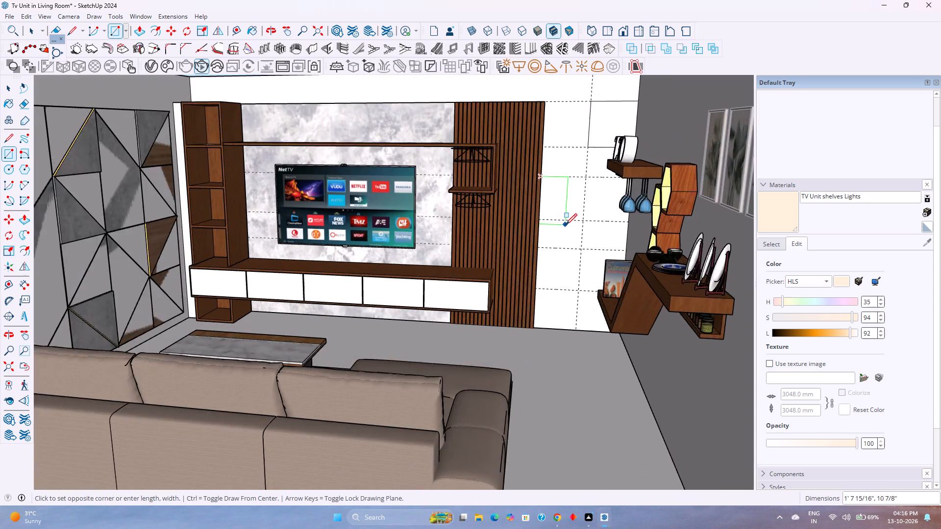
{"action": "scroll", "coordinate": [566, 225], "scroll_direction": "up", "scroll_amount": 3}
{"action": "left_click", "coordinate": [592, 218]}
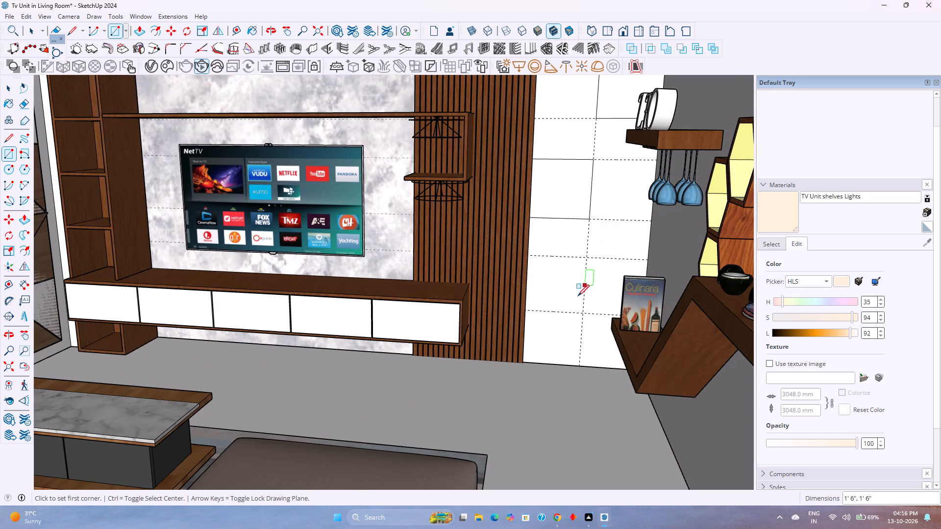
Draw a 1'6" by 1'6" rectangle from the vertical guide to the room corner, between the two lowest horizontal guides.
{"action": "middle_click_drag", "start_coordinate": [526, 309], "coordinate": [490, 318], "text": "shift"}
{"action": "middle_click", "coordinate": [485, 319], "text": "shift"}
{"action": "middle_click_drag", "start_coordinate": [470, 323], "coordinate": [571, 353]}
{"action": "middle_click", "coordinate": [571, 353]}
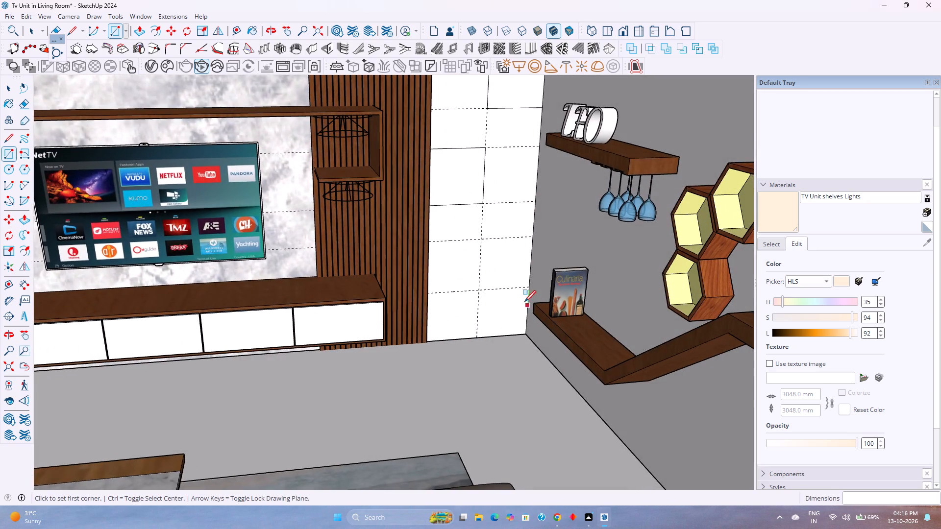
{"action": "scroll", "coordinate": [521, 298], "scroll_direction": "up", "scroll_amount": 7}
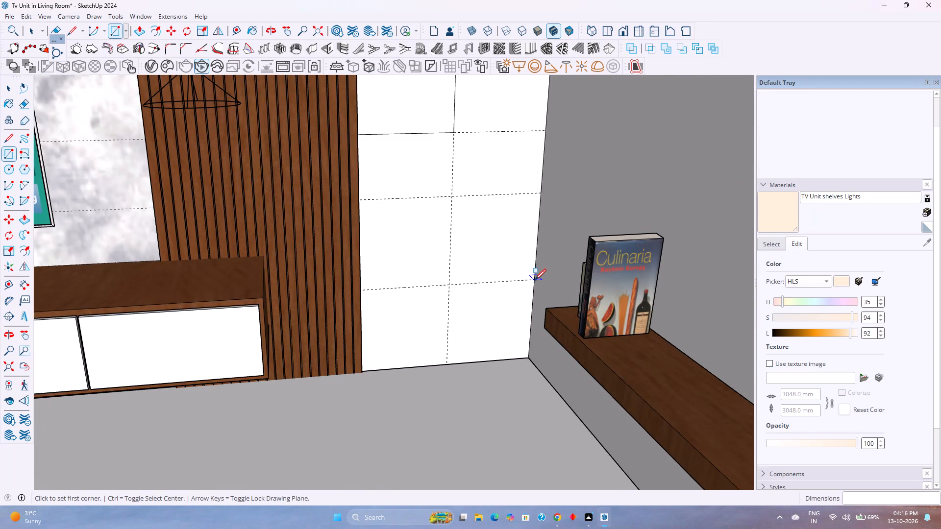
{"action": "scroll", "coordinate": [535, 280], "scroll_direction": "up", "scroll_amount": 8}
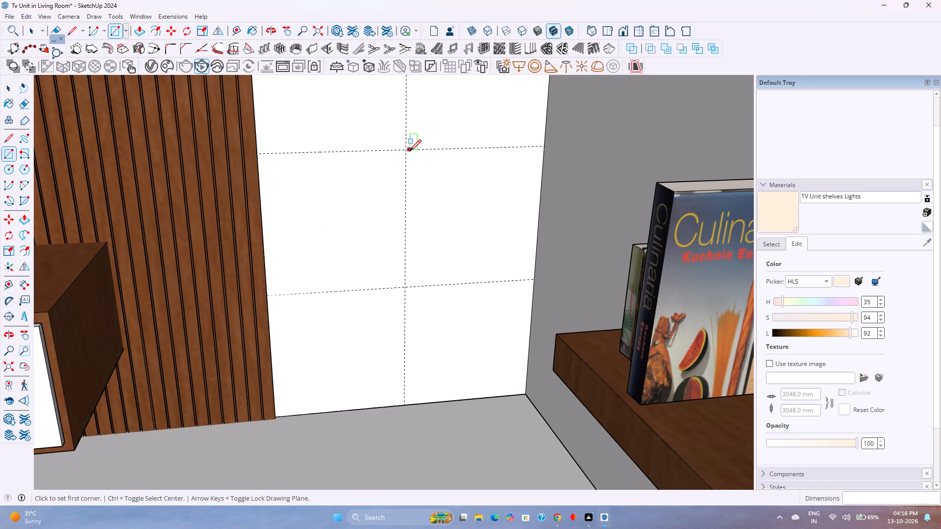
{"action": "left_click", "coordinate": [407, 151]}
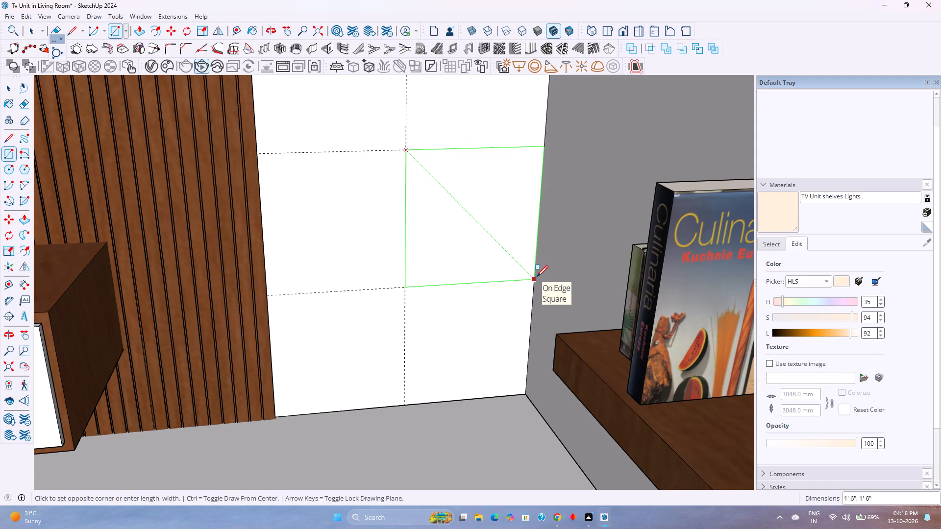
{"action": "left_click", "coordinate": [537, 277]}
Select the three staggered rectangles on the bare wall and make them one group.
{"action": "key", "text": "space"}
{"action": "scroll", "coordinate": [479, 244], "scroll_direction": "down", "scroll_amount": 4}
{"action": "middle_click_drag", "start_coordinate": [478, 242], "coordinate": [443, 307], "text": "shift"}
{"action": "scroll", "coordinate": [441, 295], "scroll_direction": "down", "scroll_amount": 5}
{"action": "middle_click_drag", "start_coordinate": [435, 289], "coordinate": [414, 379], "text": "shift"}
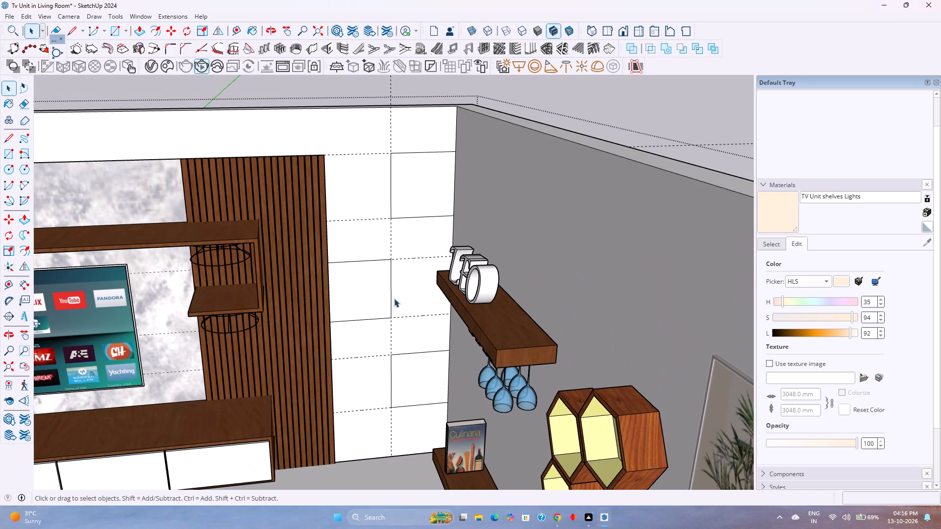
{"action": "double_click", "coordinate": [419, 372]}
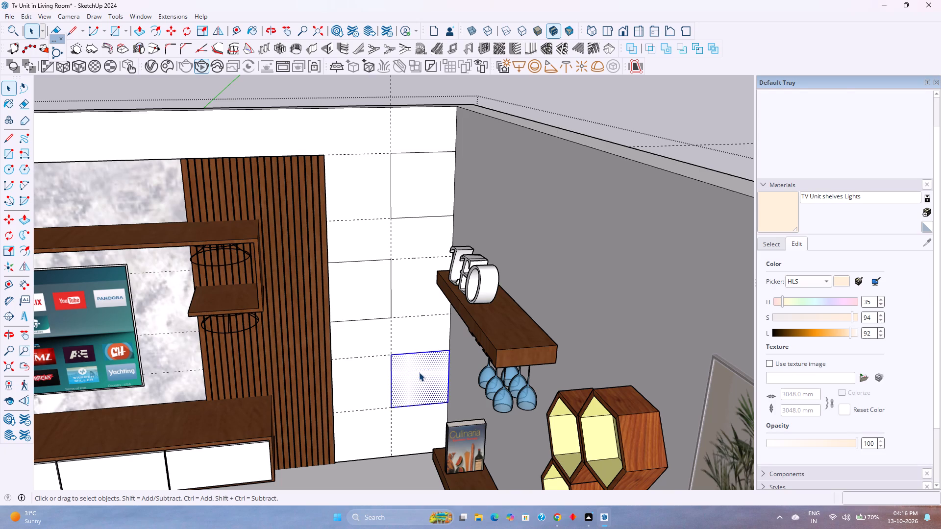
{"action": "double_click", "coordinate": [360, 294], "text": "ctrl"}
{"action": "double_click", "coordinate": [408, 198], "text": "ctrl"}
{"action": "right_click", "coordinate": [408, 198]}
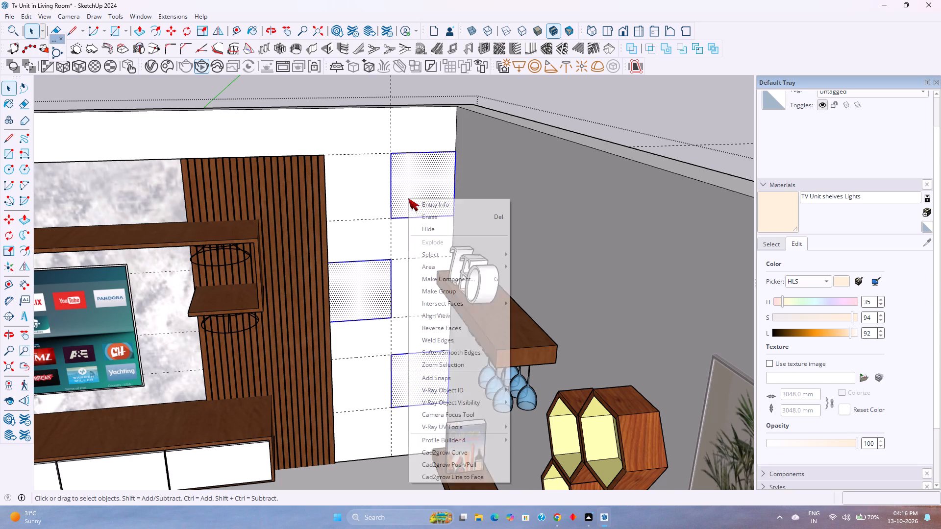
{"action": "left_click", "coordinate": [474, 294]}
Inside the new group, push/pull each of the three squares 1' out from the wall.
{"action": "double_click", "coordinate": [358, 294]}
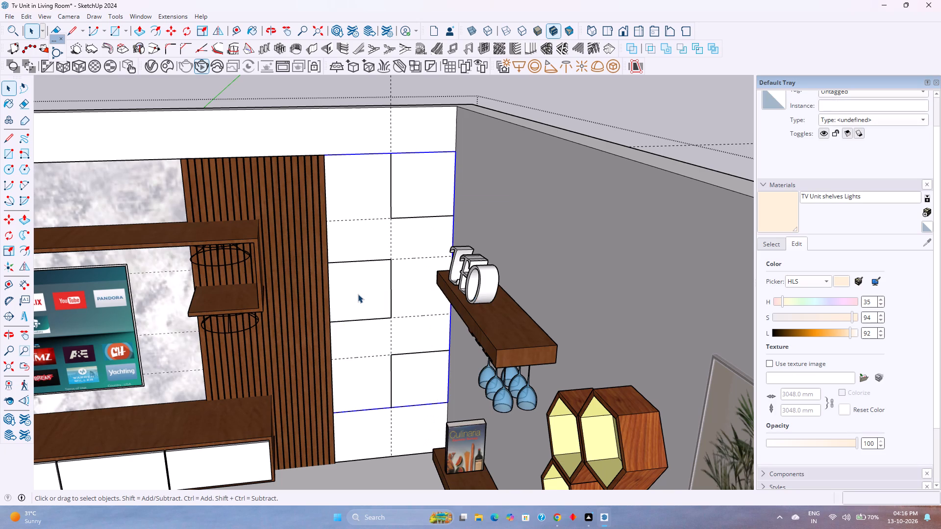
{"action": "key", "text": "p"}
{"action": "left_click", "coordinate": [418, 202]}
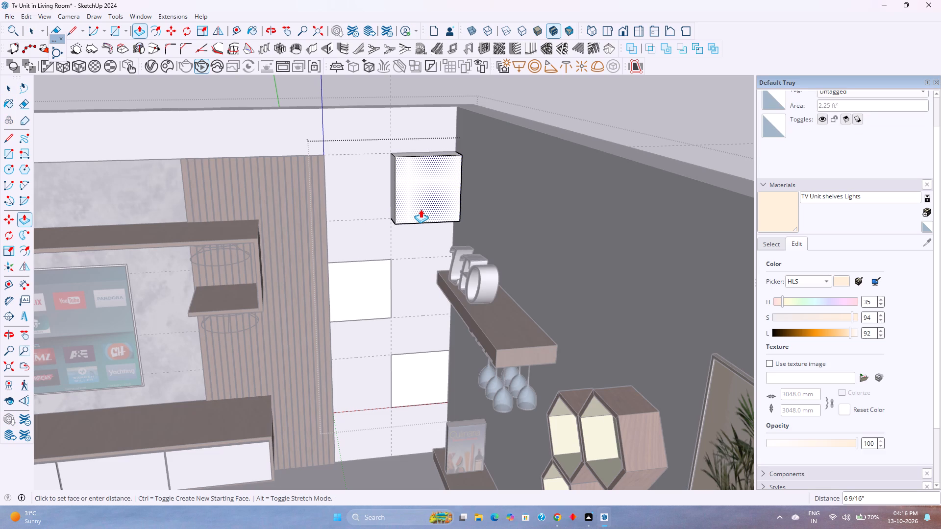
{"action": "type", "text": "1'"}
{"action": "key", "text": "Return"}
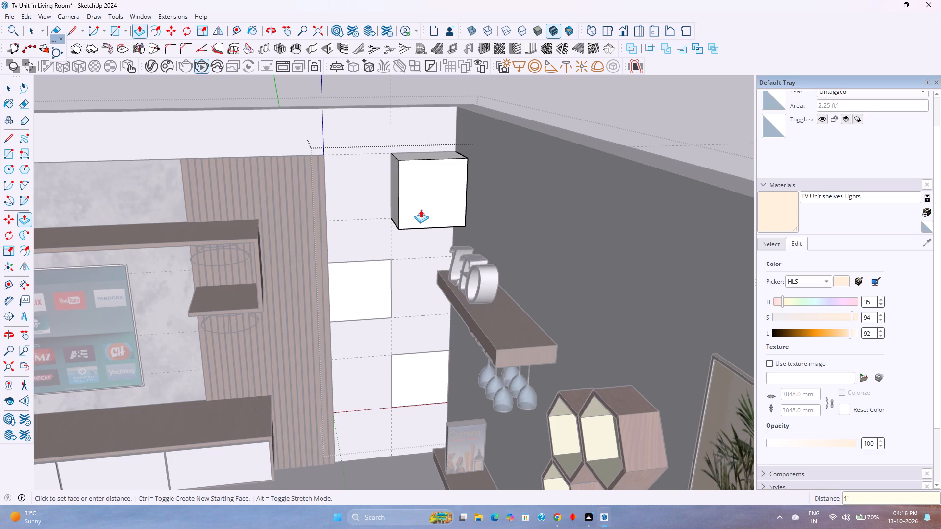
{"action": "double_click", "coordinate": [372, 284]}
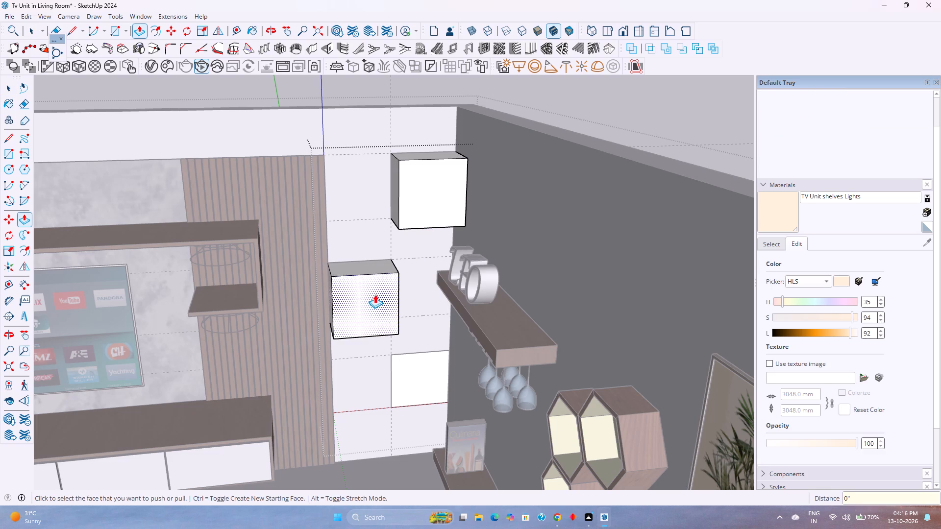
{"action": "double_click", "coordinate": [419, 389]}
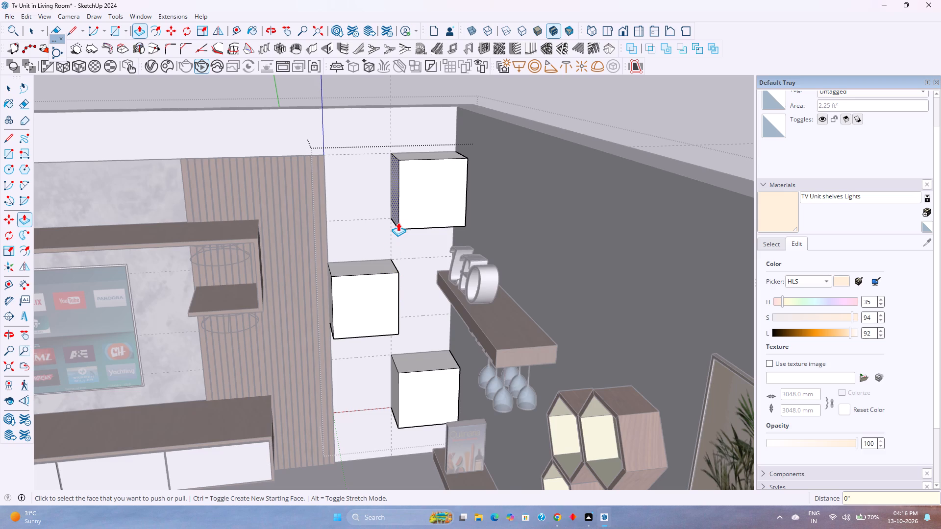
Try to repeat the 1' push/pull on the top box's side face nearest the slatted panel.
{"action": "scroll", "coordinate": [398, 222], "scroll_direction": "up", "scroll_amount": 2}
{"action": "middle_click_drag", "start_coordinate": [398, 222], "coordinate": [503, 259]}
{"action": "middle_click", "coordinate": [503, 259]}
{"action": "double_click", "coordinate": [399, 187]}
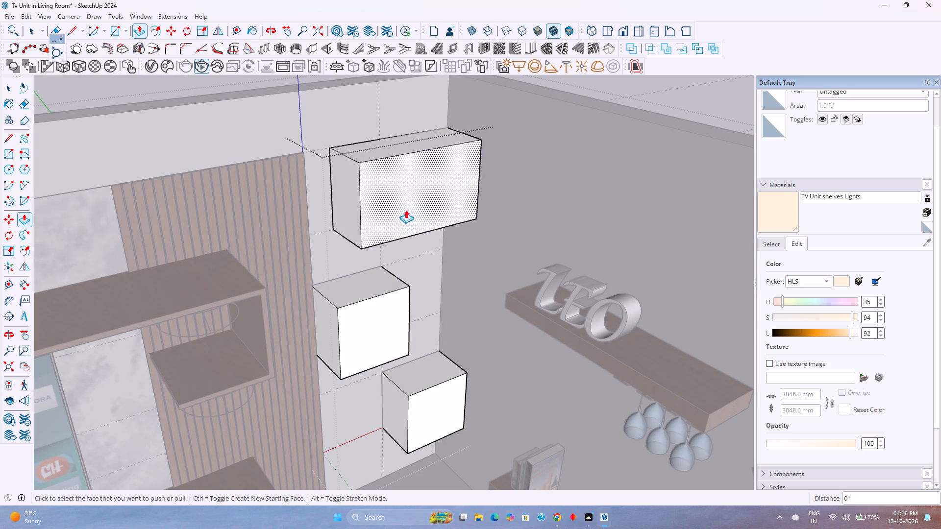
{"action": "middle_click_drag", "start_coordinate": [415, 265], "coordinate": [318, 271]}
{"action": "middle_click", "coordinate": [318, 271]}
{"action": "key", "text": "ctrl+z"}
Extend the top box 6" toward the slatted panel by push/pulling its side face.
{"action": "middle_click_drag", "start_coordinate": [311, 263], "coordinate": [405, 279]}
{"action": "left_click", "coordinate": [318, 216]}
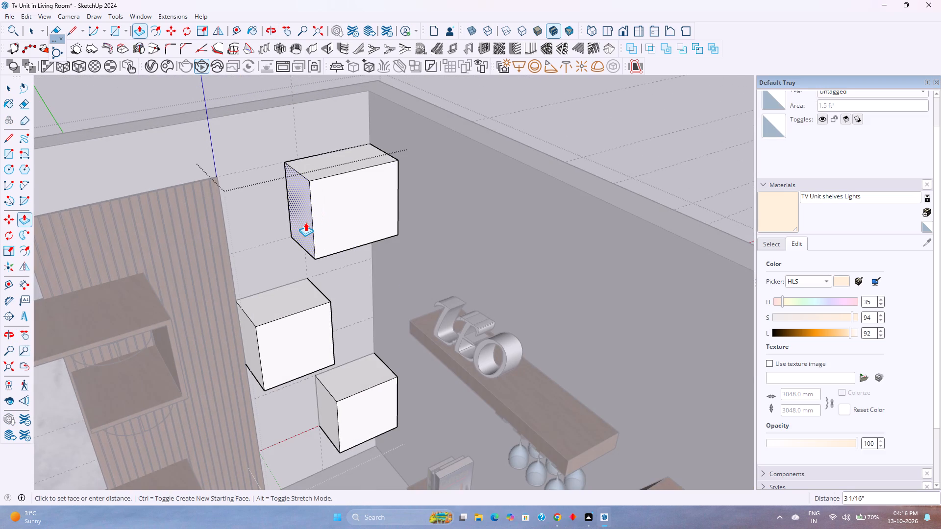
{"action": "key", "text": "6"}
{"action": "key", "text": "Return"}
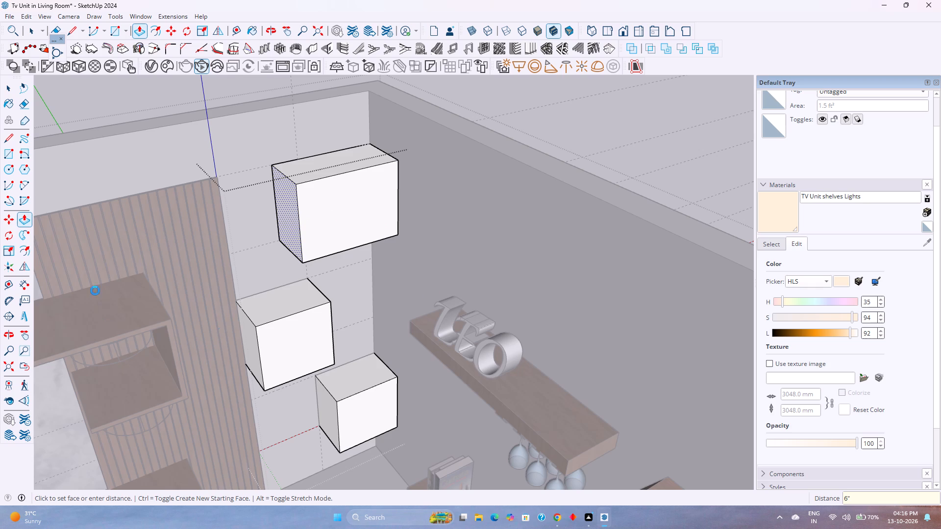
Extend the middle box 6" toward the room corner by push/pulling its side face.
{"action": "scroll", "coordinate": [350, 328], "scroll_direction": "up", "scroll_amount": 6}
{"action": "middle_click_drag", "start_coordinate": [351, 328], "coordinate": [269, 341]}
{"action": "scroll", "coordinate": [295, 324], "scroll_direction": "down", "scroll_amount": 4}
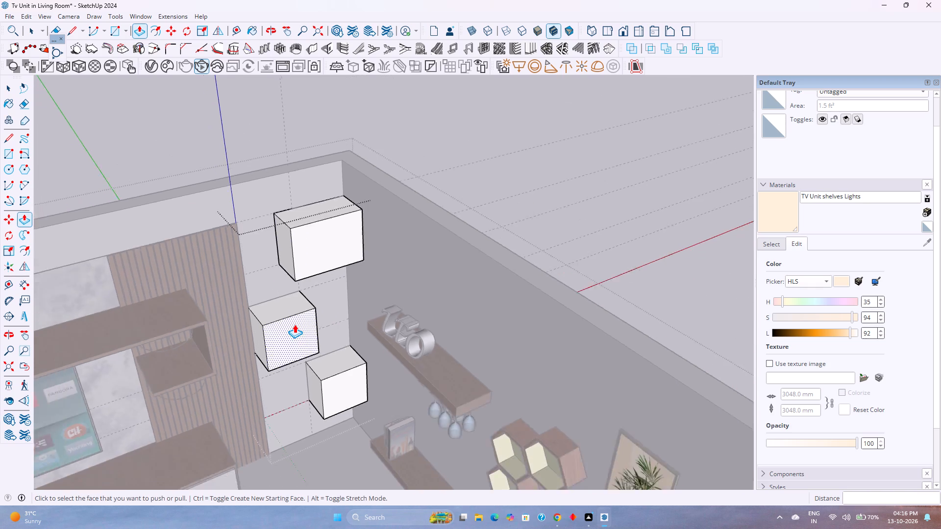
{"action": "scroll", "coordinate": [295, 324], "scroll_direction": "down", "scroll_amount": 1}
{"action": "scroll", "coordinate": [295, 324], "scroll_direction": "up", "scroll_amount": 1}
{"action": "scroll", "coordinate": [295, 324], "scroll_direction": "down", "scroll_amount": 2}
{"action": "scroll", "coordinate": [298, 322], "scroll_direction": "up", "scroll_amount": 8}
{"action": "middle_click_drag", "start_coordinate": [303, 320], "coordinate": [60, 350]}
{"action": "middle_click_drag", "start_coordinate": [60, 350], "coordinate": [270, 356]}
{"action": "middle_click_drag", "start_coordinate": [263, 356], "coordinate": [805, 370], "text": "shift"}
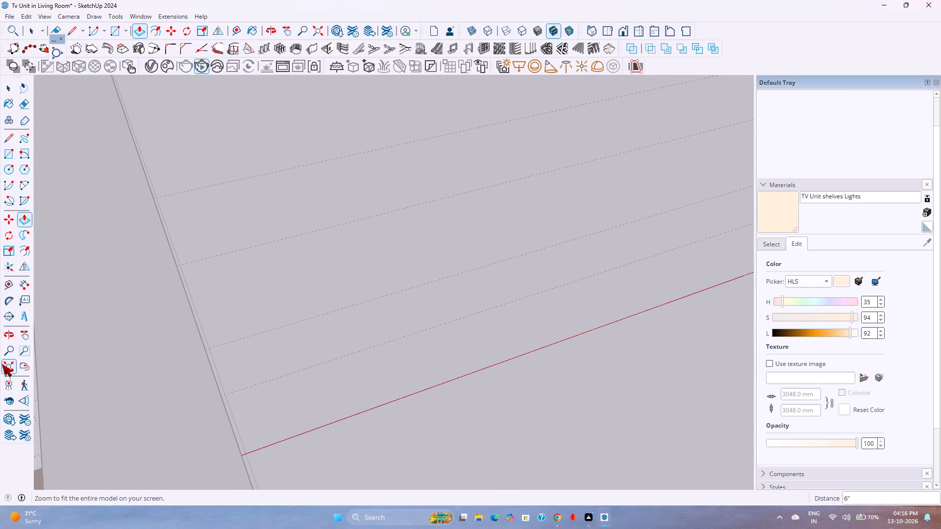
{"action": "left_click", "coordinate": [2, 365]}
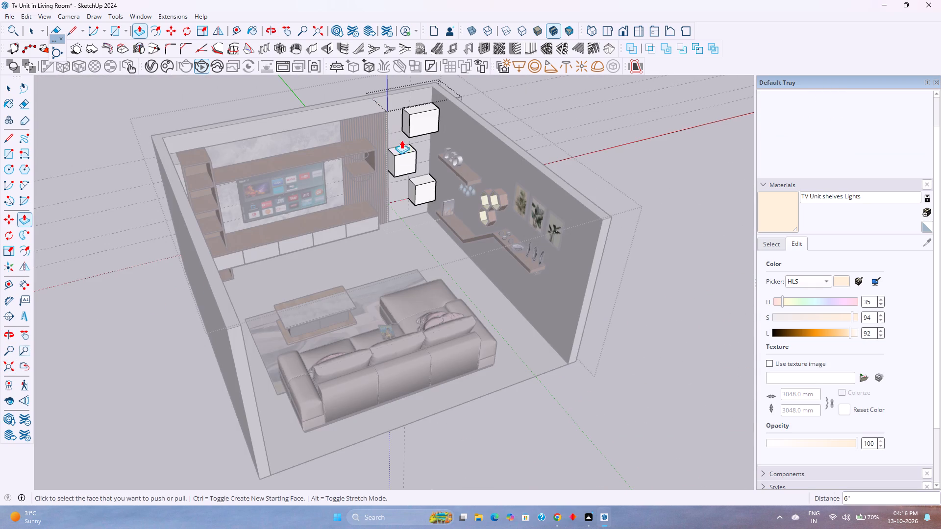
{"action": "scroll", "coordinate": [416, 154], "scroll_direction": "up", "scroll_amount": 20}
{"action": "scroll", "coordinate": [416, 154], "scroll_direction": "up", "scroll_amount": 3}
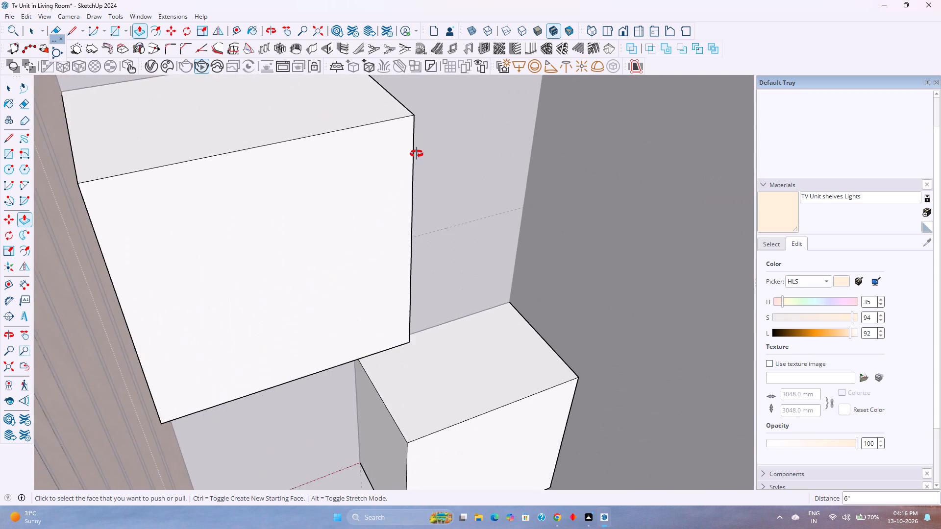
{"action": "middle_click_drag", "start_coordinate": [417, 154], "coordinate": [272, 164]}
{"action": "scroll", "coordinate": [379, 160], "scroll_direction": "up", "scroll_amount": 3}
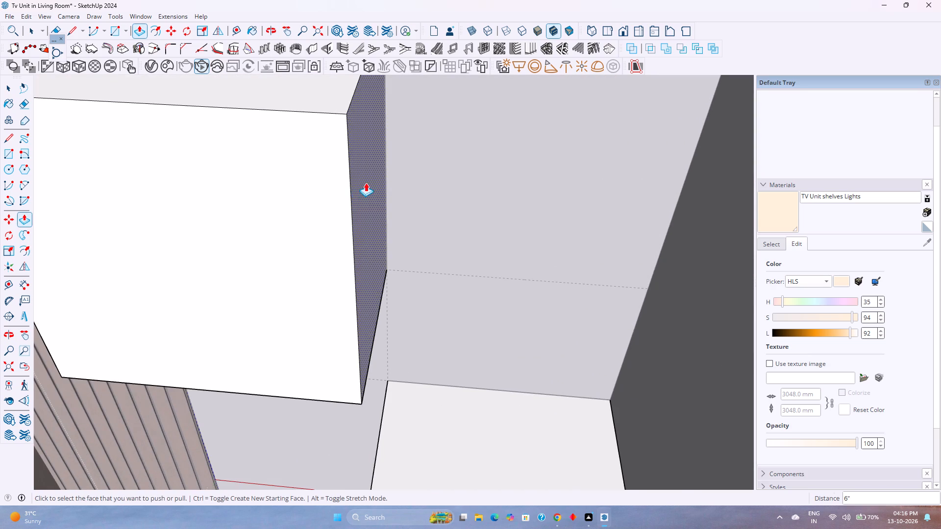
{"action": "double_click", "coordinate": [366, 183]}
Extend the bottom box 6" toward the slatted panel by push/pulling its side face.
{"action": "middle_click_drag", "start_coordinate": [340, 214], "coordinate": [473, 151]}
{"action": "middle_click", "coordinate": [473, 151]}
{"action": "scroll", "coordinate": [479, 150], "scroll_direction": "down", "scroll_amount": 11}
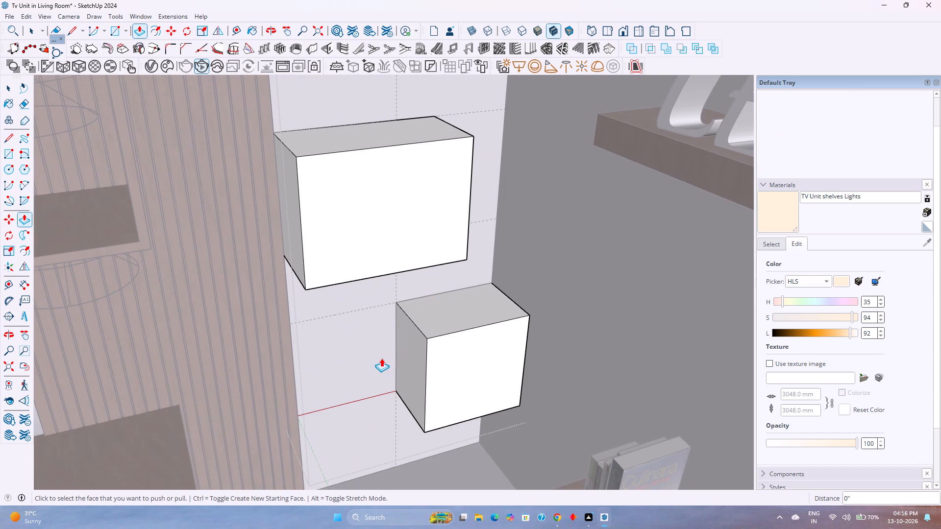
{"action": "double_click", "coordinate": [416, 354]}
{"action": "scroll", "coordinate": [416, 354], "scroll_direction": "down", "scroll_amount": 8}
{"action": "middle_click_drag", "start_coordinate": [416, 354], "coordinate": [417, 405], "text": "shift"}
{"action": "middle_click", "coordinate": [417, 406], "text": "shift"}
{"action": "middle_click_drag", "start_coordinate": [431, 351], "coordinate": [396, 286]}
{"action": "middle_click", "coordinate": [395, 284]}
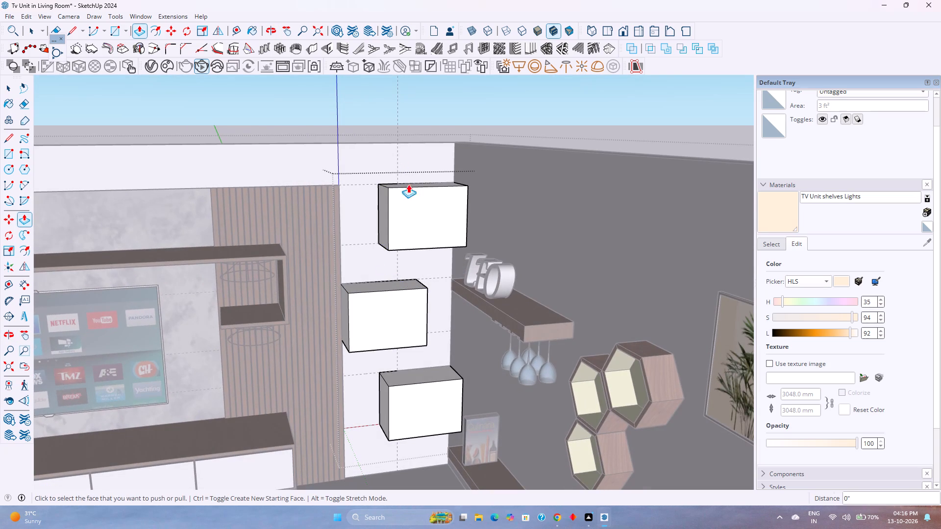
{"action": "key", "text": "space"}
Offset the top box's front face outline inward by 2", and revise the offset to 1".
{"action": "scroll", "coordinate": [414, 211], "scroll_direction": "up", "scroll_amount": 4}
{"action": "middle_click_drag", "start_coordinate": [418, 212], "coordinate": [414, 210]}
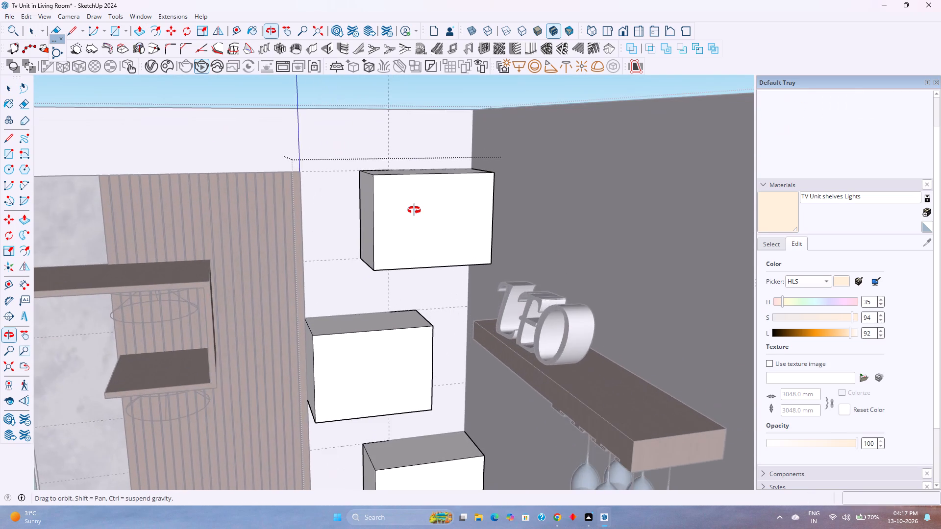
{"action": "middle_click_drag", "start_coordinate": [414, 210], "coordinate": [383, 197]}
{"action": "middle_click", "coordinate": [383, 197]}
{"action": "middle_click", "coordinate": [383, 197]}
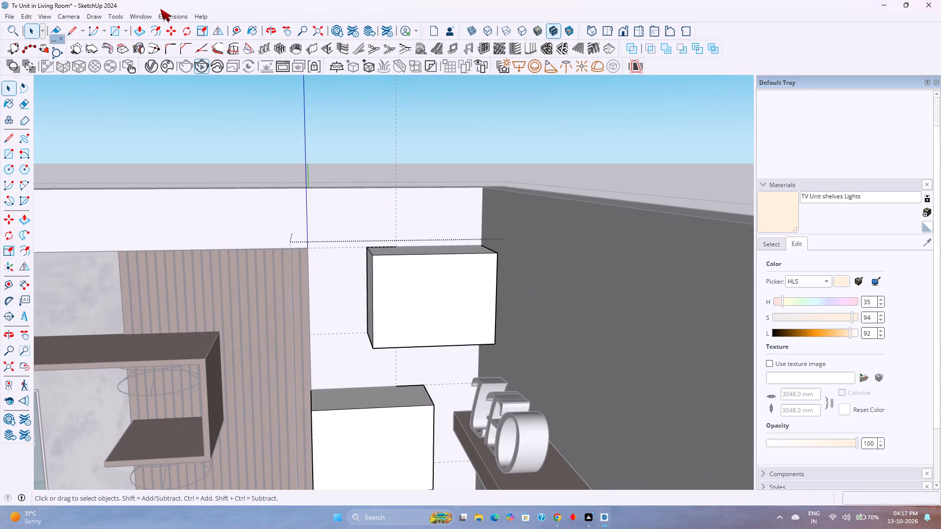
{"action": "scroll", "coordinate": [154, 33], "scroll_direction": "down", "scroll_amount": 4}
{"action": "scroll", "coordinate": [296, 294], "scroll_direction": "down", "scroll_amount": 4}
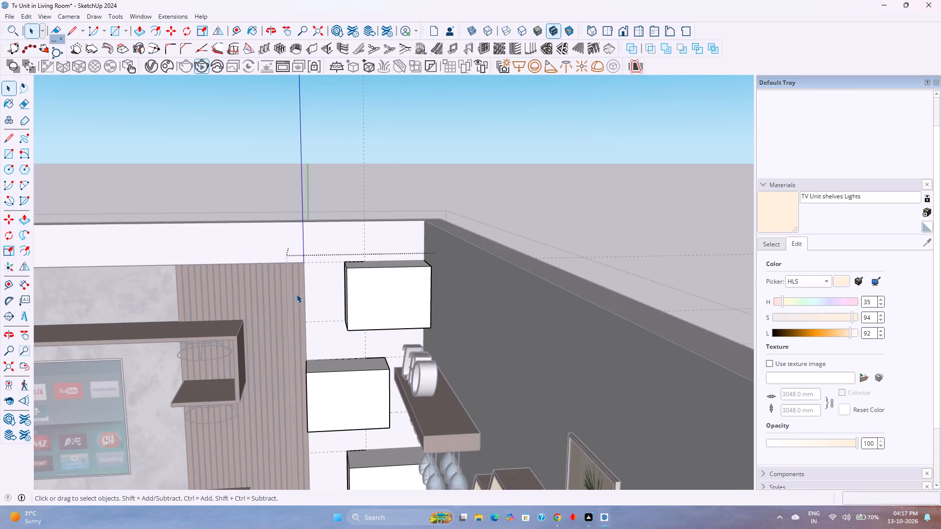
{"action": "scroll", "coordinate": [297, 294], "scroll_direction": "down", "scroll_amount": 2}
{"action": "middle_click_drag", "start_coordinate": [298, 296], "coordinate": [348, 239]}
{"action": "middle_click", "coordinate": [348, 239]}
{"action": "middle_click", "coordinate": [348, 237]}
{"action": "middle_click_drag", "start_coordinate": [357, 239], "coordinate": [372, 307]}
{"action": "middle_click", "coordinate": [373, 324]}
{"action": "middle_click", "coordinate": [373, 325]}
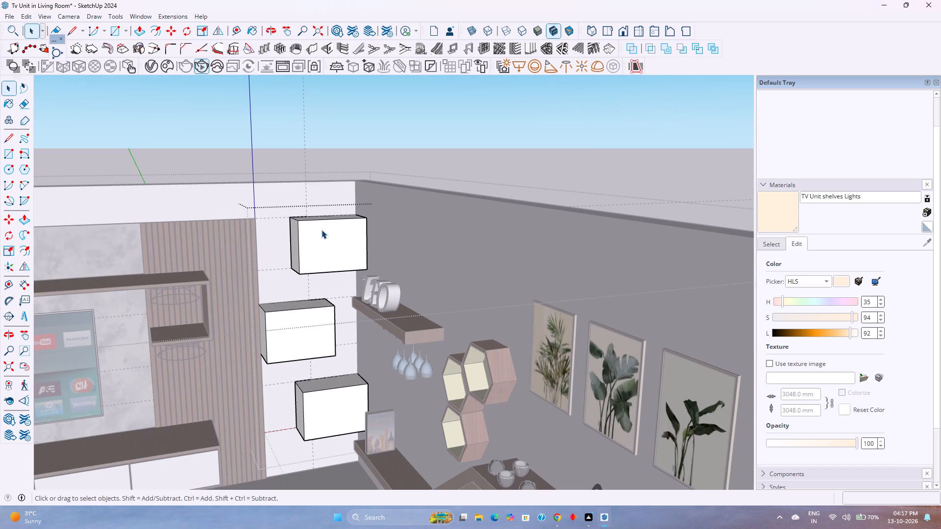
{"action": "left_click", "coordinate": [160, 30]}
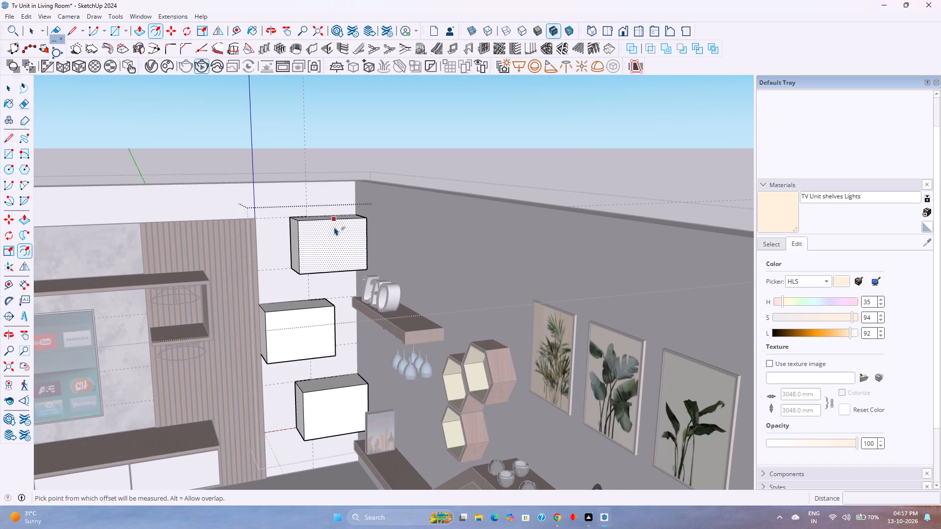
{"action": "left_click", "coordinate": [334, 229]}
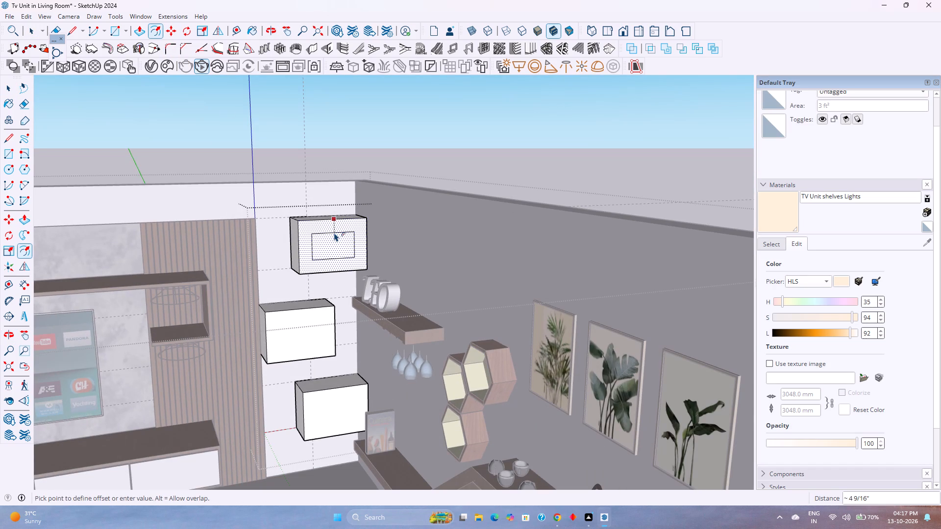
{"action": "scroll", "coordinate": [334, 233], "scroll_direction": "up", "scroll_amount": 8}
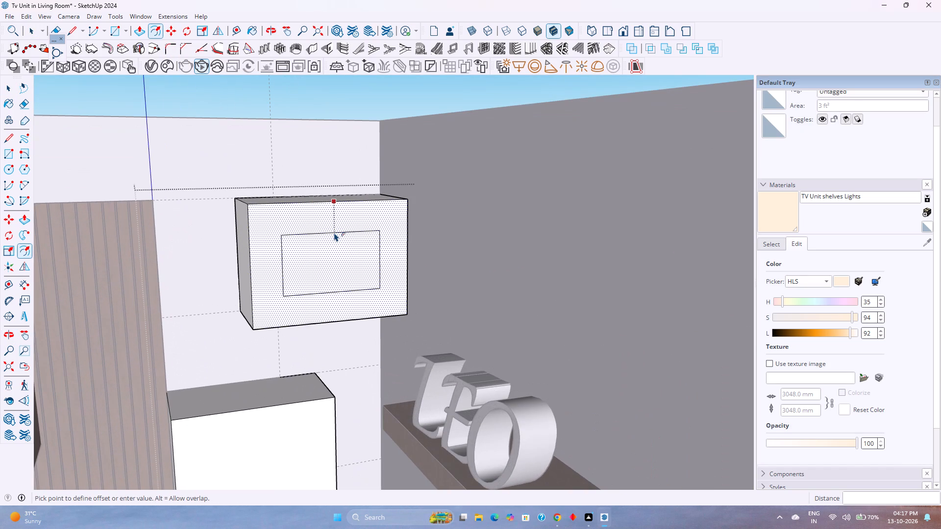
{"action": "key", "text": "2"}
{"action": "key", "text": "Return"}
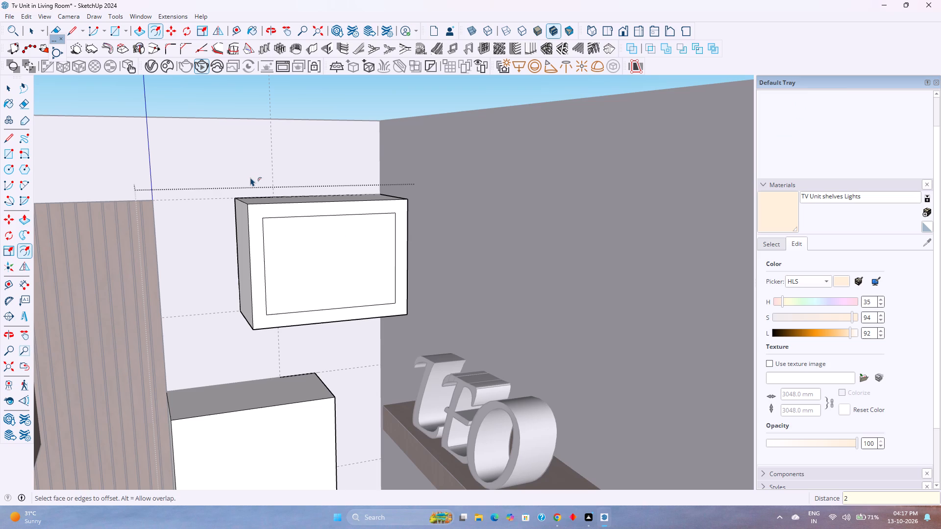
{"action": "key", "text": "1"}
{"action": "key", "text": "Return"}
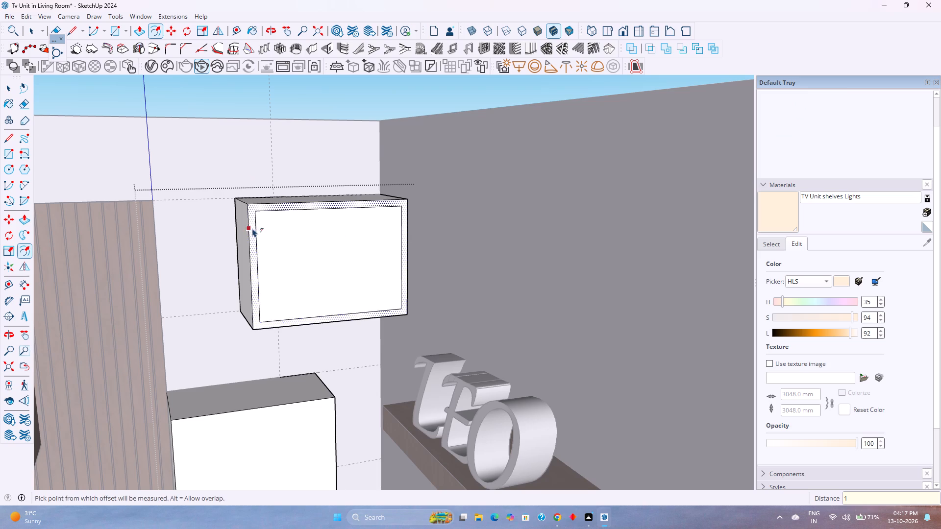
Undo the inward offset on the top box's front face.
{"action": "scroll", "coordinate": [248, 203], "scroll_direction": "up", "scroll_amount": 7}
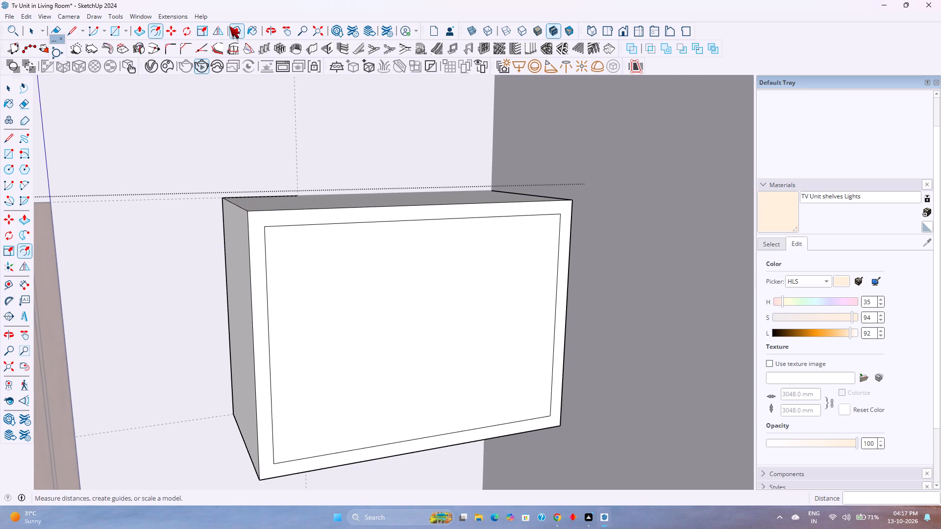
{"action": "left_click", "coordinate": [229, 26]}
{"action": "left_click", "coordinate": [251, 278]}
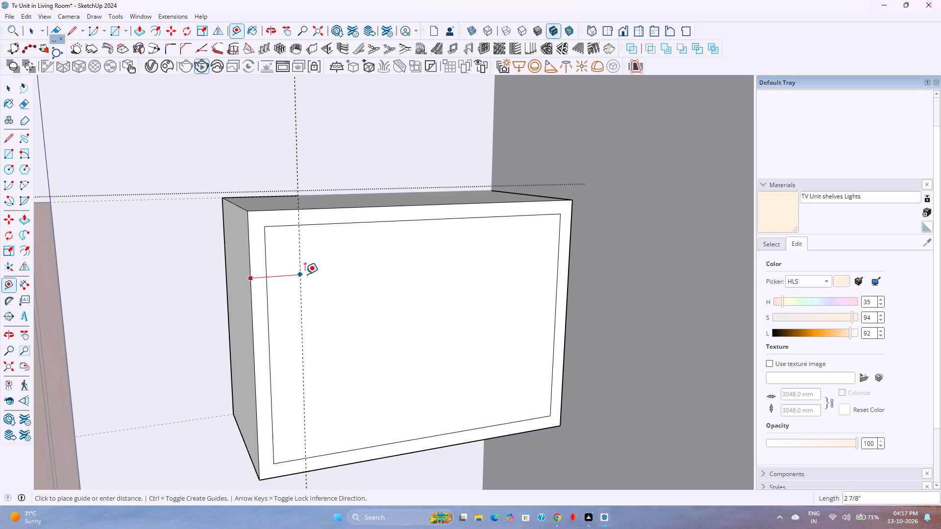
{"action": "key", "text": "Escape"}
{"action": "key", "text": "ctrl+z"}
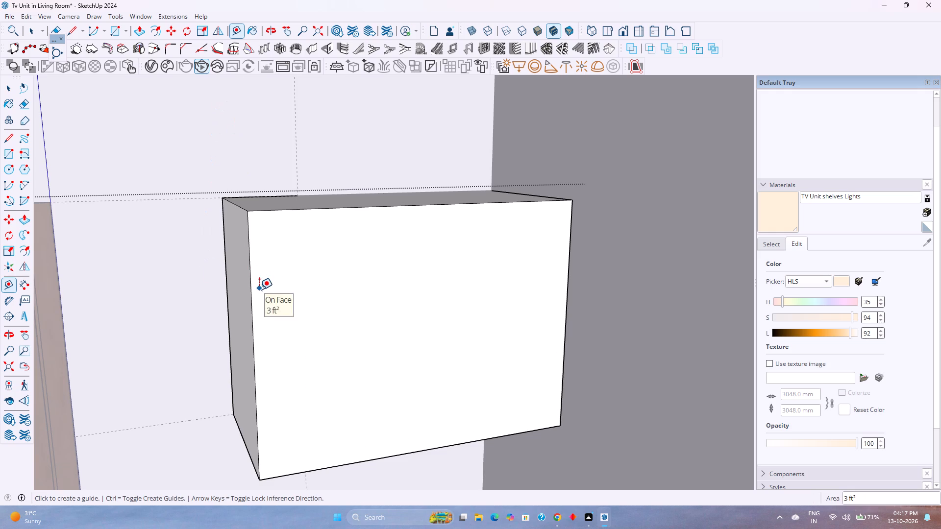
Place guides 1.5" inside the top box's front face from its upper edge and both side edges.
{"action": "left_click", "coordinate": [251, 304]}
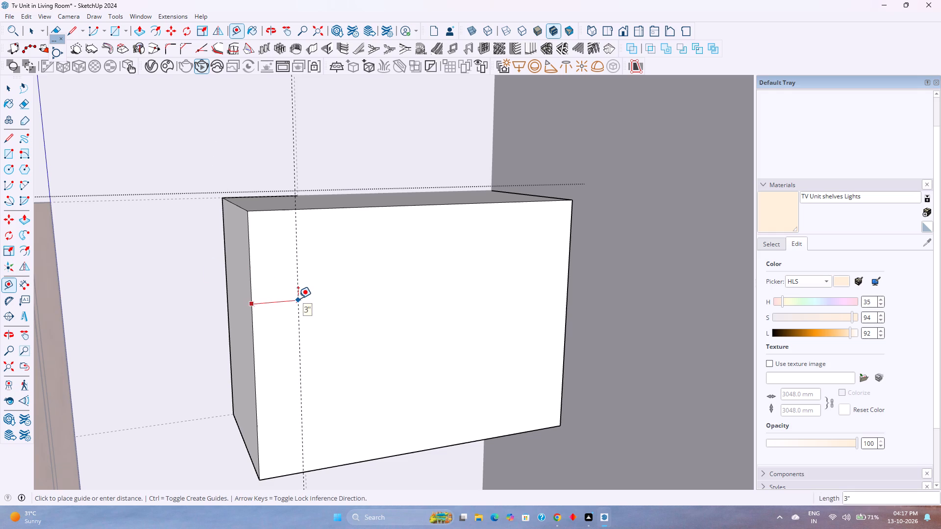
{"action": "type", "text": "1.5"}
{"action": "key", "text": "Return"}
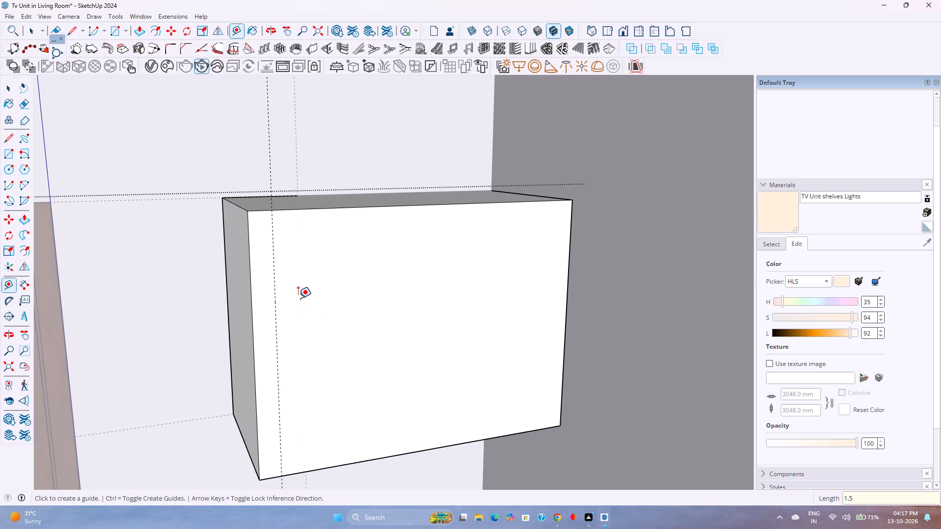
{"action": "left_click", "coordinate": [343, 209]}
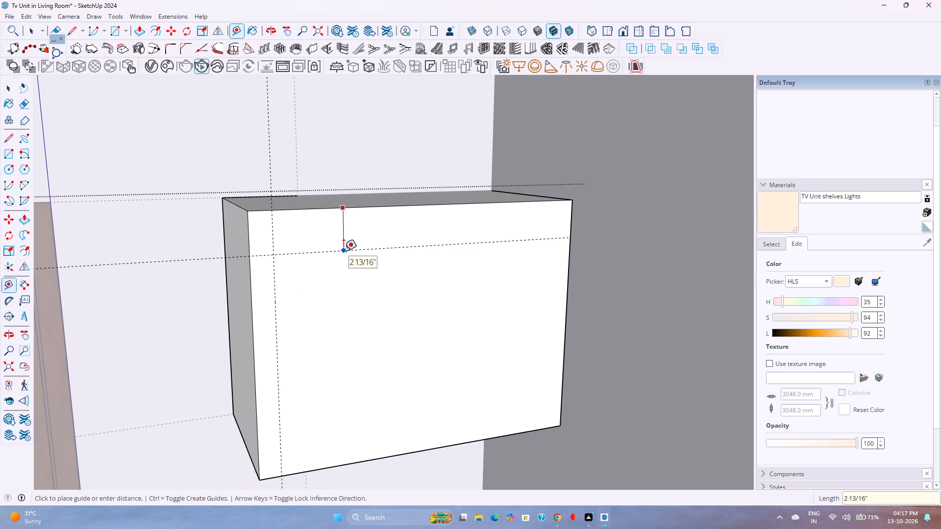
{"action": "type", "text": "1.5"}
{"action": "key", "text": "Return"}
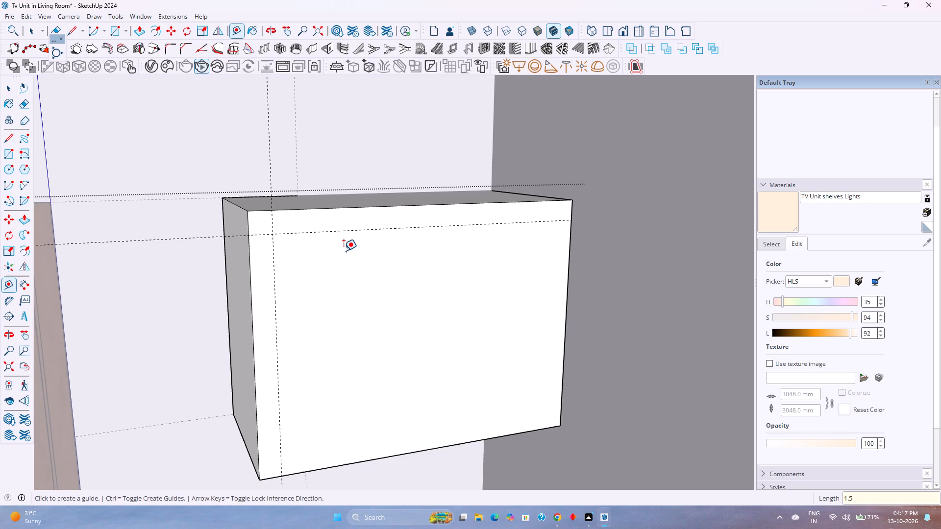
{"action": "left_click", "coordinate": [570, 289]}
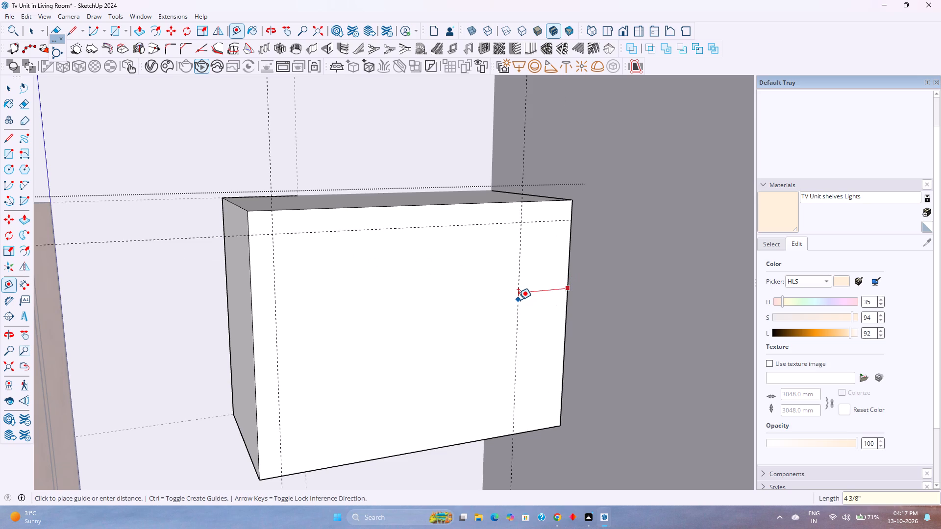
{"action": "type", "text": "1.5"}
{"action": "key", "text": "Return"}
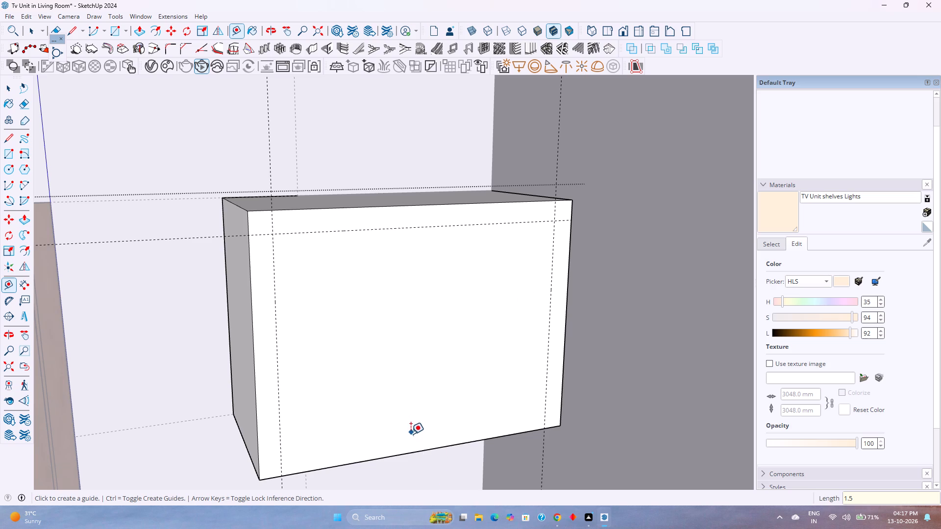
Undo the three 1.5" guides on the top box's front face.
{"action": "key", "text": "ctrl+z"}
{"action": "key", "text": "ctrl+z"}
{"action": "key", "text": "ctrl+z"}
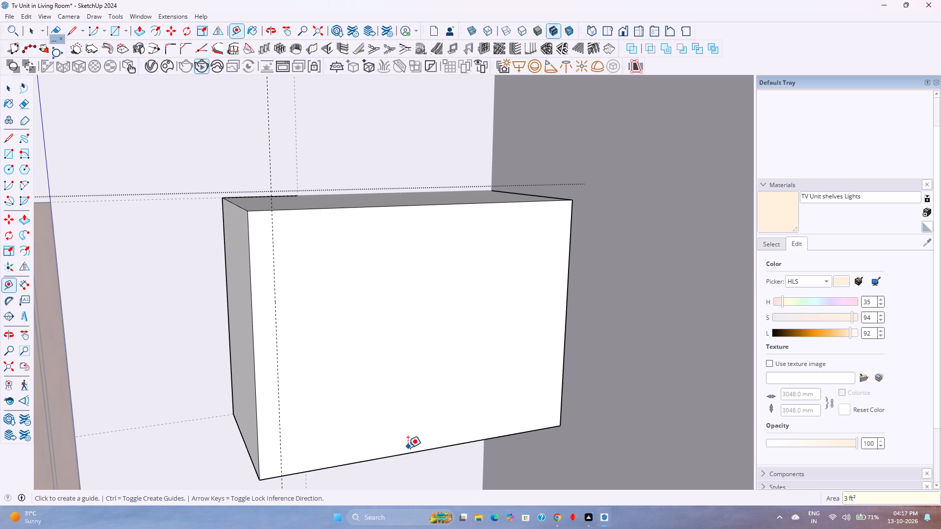
Place guides 2" inward from all four edges of the top box's front face.
{"action": "left_click", "coordinate": [258, 385]}
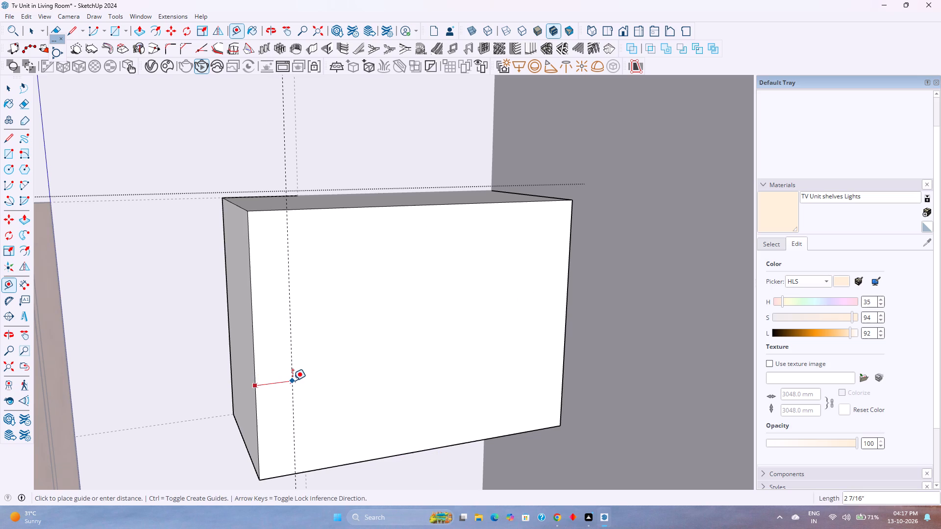
{"action": "key", "text": "2"}
{"action": "key", "text": "Return"}
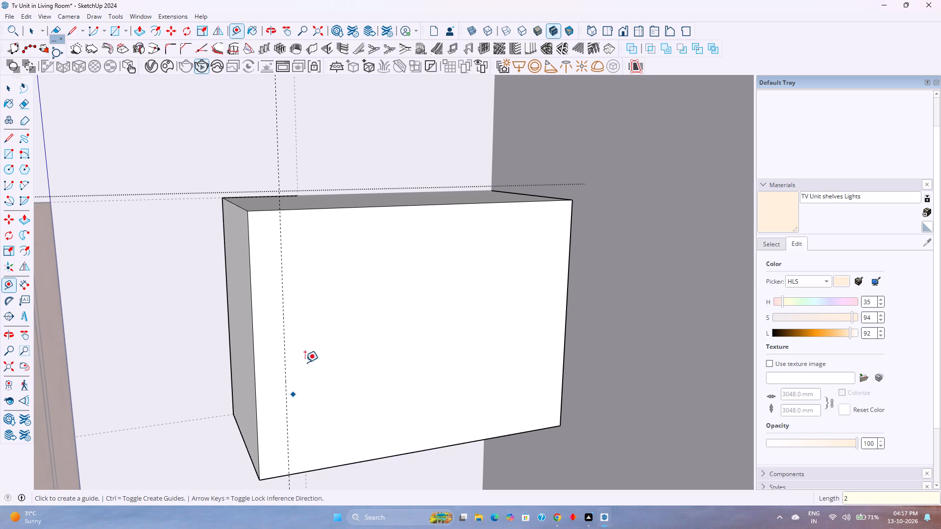
{"action": "left_click", "coordinate": [319, 210]}
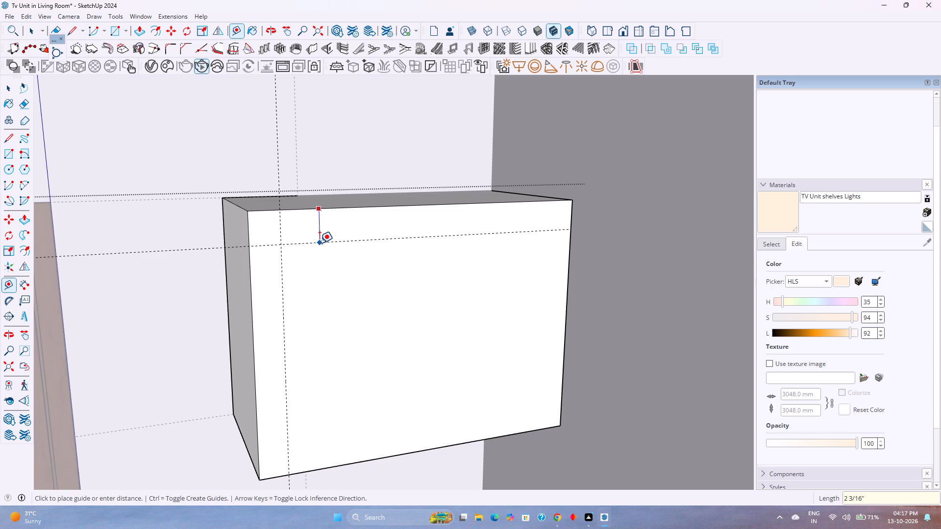
{"action": "key", "text": "2"}
{"action": "key", "text": "Return"}
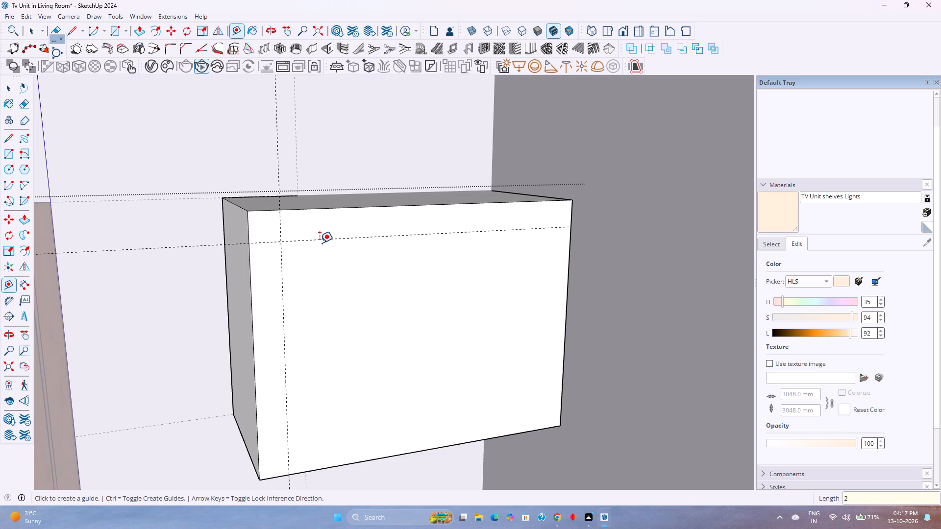
{"action": "left_click", "coordinate": [567, 298]}
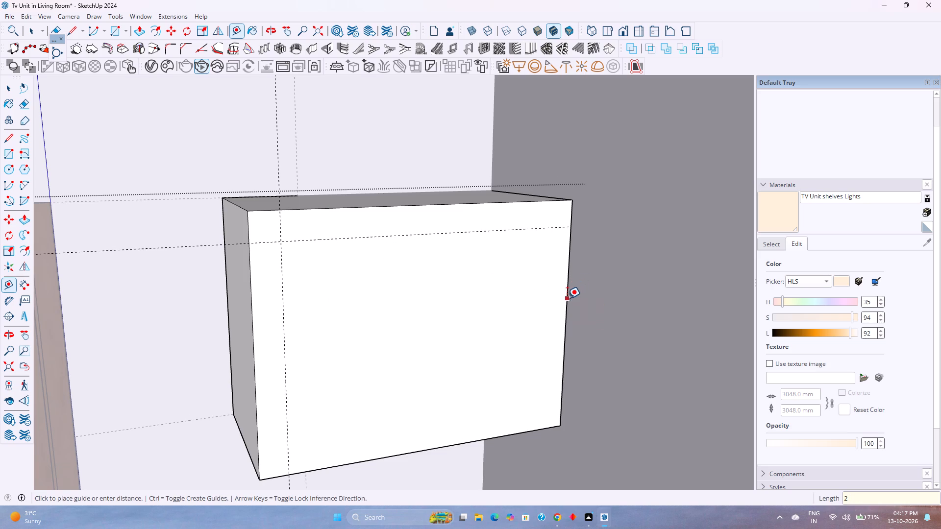
{"action": "key", "text": "2"}
{"action": "key", "text": "Return"}
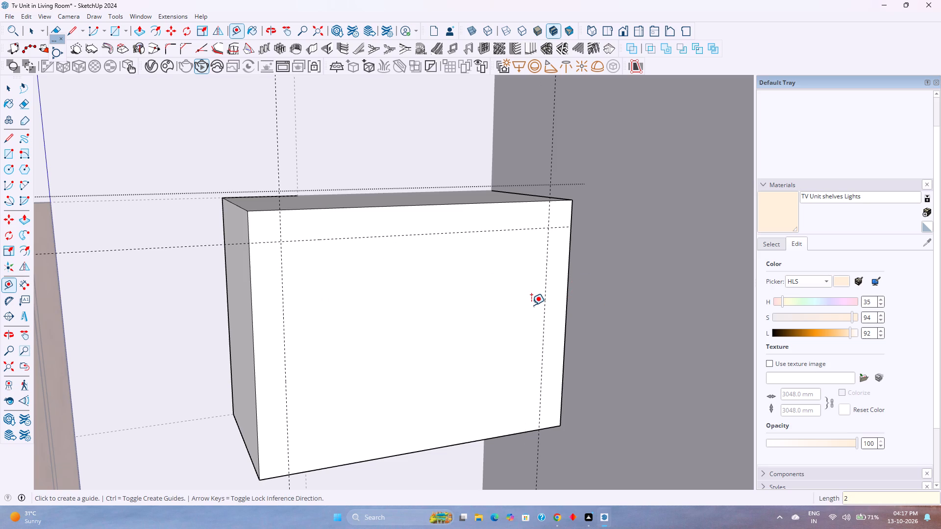
{"action": "left_click", "coordinate": [402, 453]}
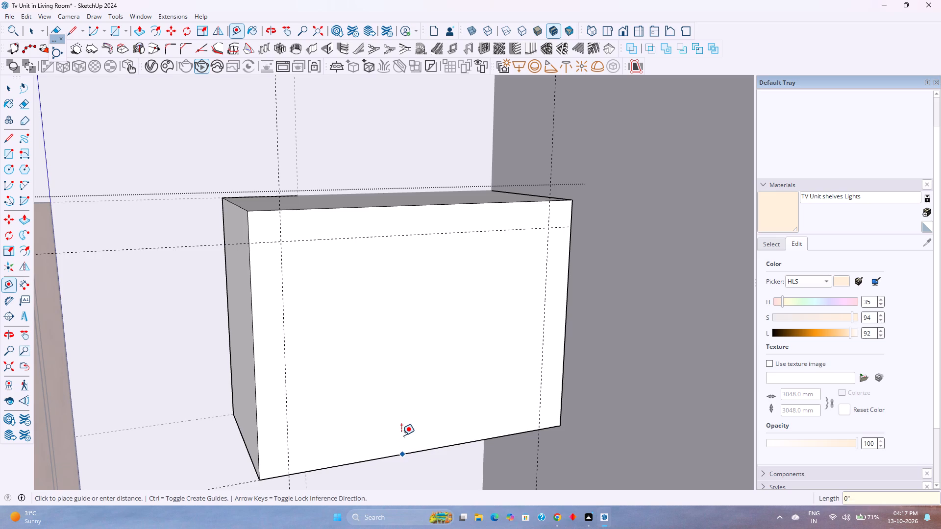
{"action": "key", "text": "2"}
{"action": "key", "text": "Return"}
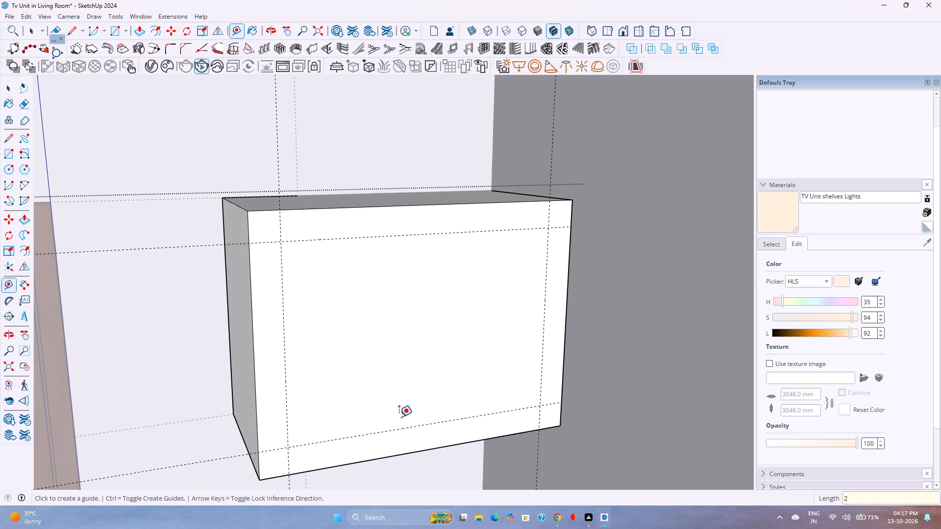
Draw tangent arcs rounding all four corners of the top box's front face, between the guide and edge intersections.
{"action": "key", "text": "a"}
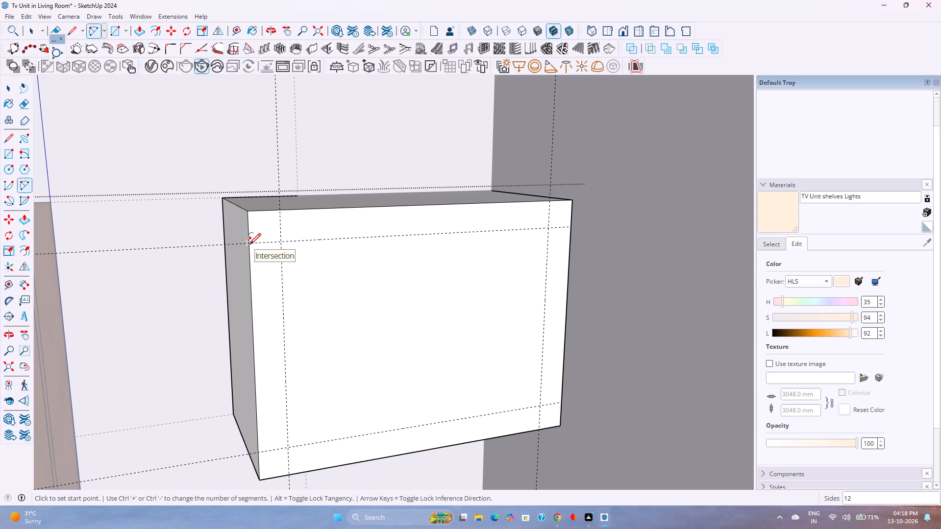
{"action": "left_click", "coordinate": [249, 244]}
{"action": "double_click", "coordinate": [280, 211]}
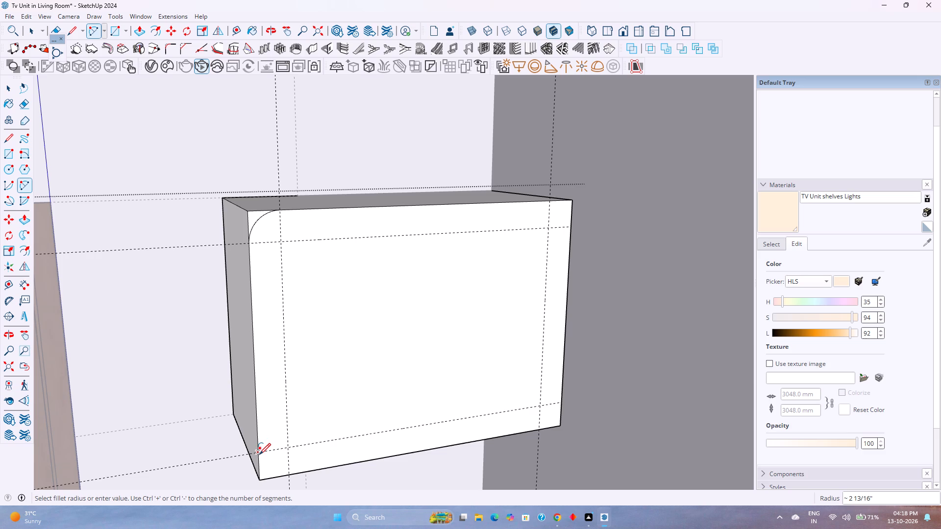
{"action": "left_click", "coordinate": [259, 455]}
{"action": "double_click", "coordinate": [287, 475]}
{"action": "left_click", "coordinate": [537, 428]}
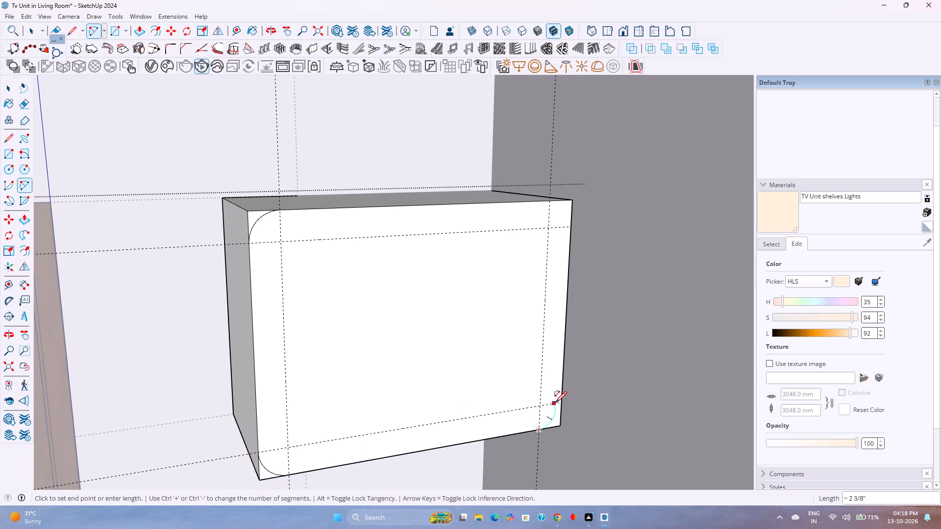
{"action": "double_click", "coordinate": [560, 402]}
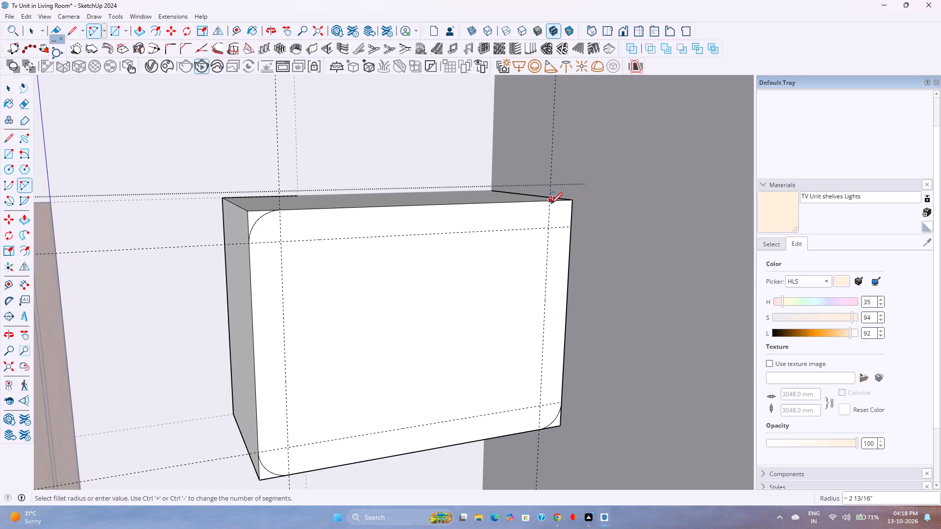
{"action": "left_click", "coordinate": [551, 204]}
{"action": "double_click", "coordinate": [572, 224]}
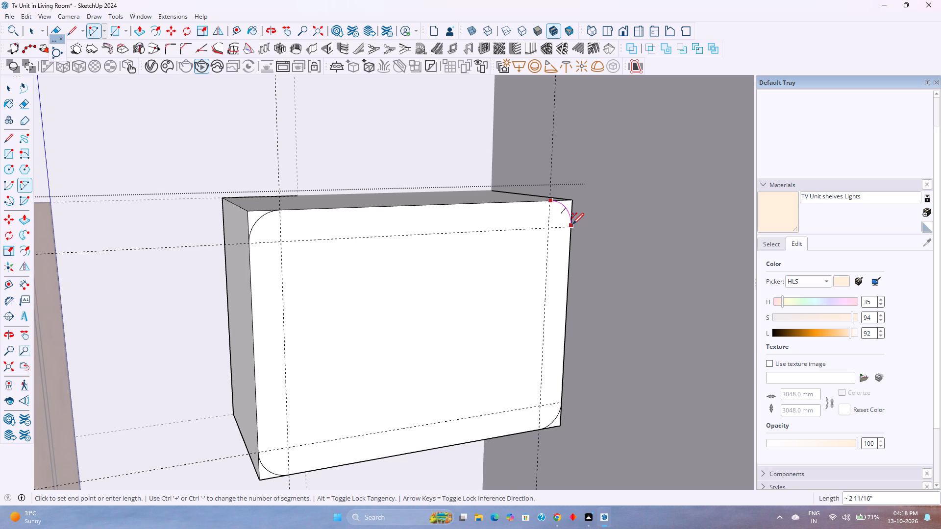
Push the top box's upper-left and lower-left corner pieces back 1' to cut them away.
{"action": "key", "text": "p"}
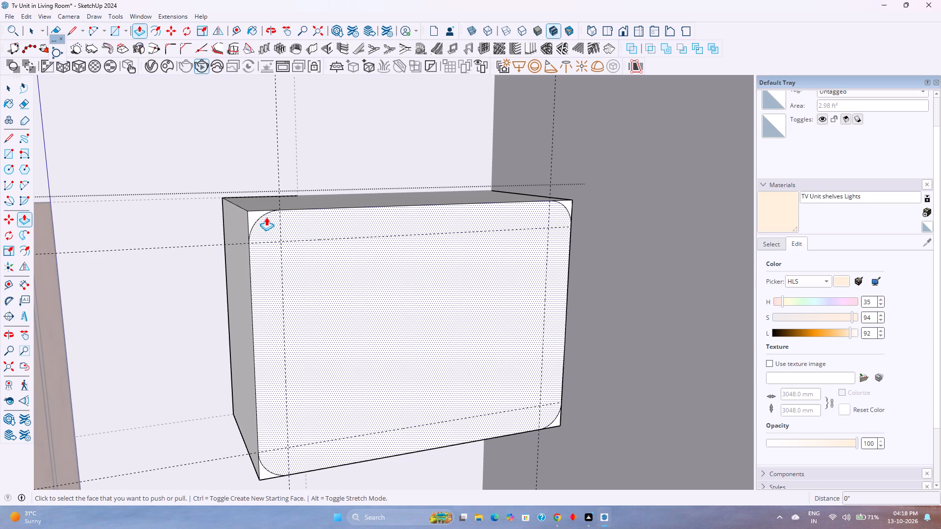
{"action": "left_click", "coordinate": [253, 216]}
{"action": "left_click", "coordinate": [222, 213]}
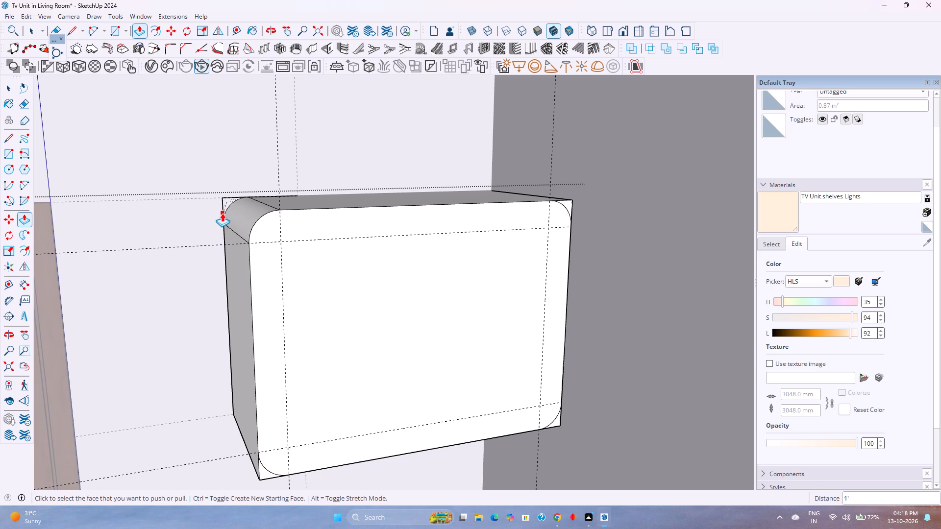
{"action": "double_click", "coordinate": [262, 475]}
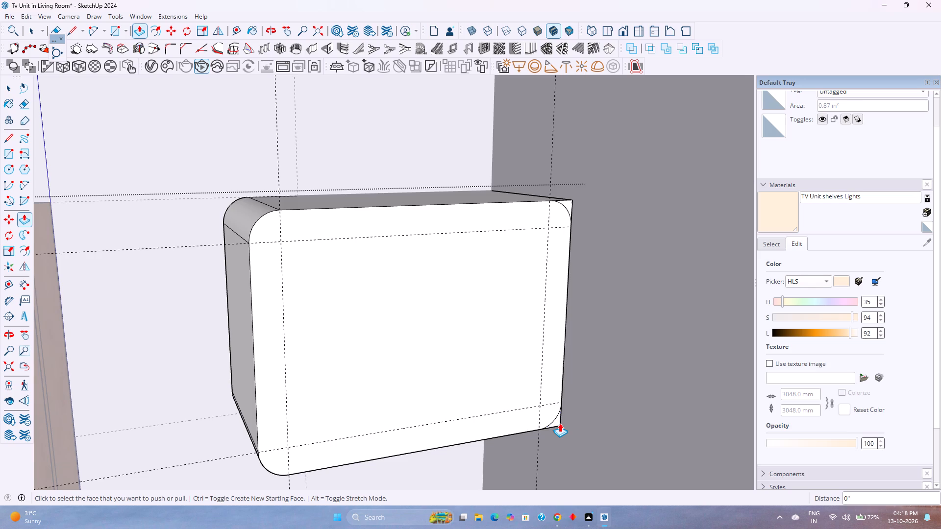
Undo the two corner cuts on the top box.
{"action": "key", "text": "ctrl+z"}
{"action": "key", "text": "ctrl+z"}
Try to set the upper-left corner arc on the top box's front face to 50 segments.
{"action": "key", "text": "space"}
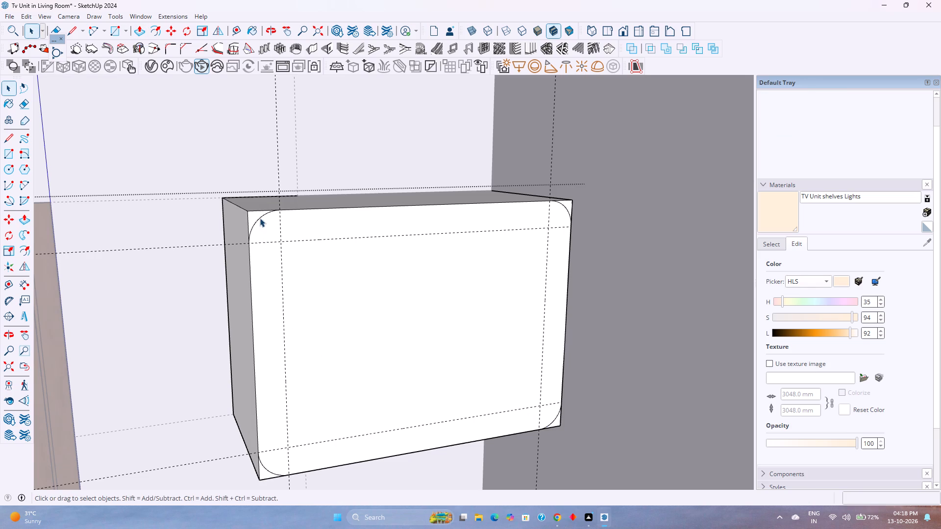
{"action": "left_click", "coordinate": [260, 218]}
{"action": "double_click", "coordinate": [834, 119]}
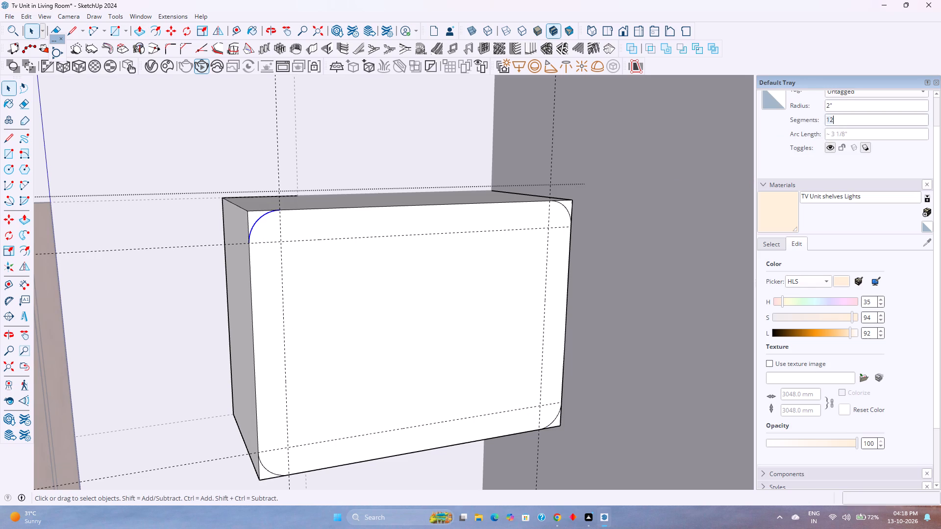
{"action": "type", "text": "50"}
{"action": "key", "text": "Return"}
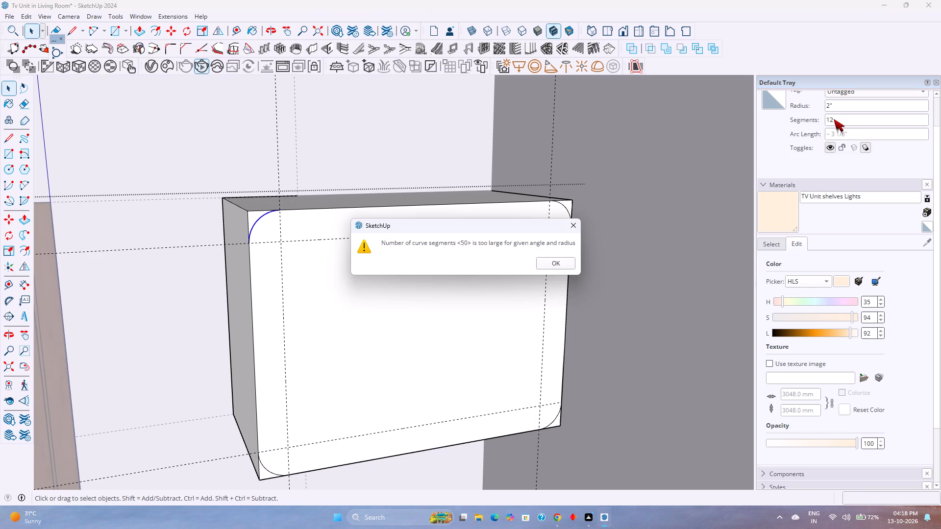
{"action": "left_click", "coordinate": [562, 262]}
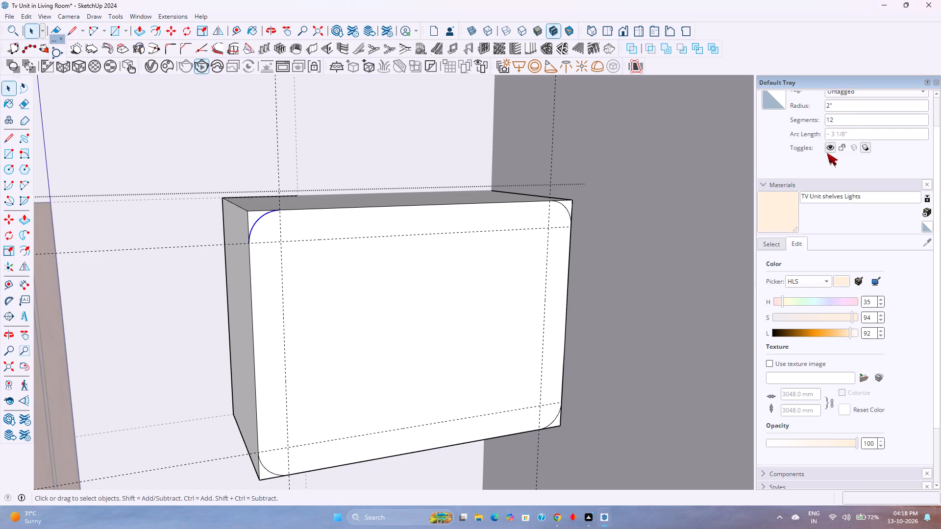
Set each of the four corner arcs on the top box's front face to 40 segments.
{"action": "double_click", "coordinate": [842, 120]}
{"action": "type", "text": "40"}
{"action": "key", "text": "Return"}
{"action": "key", "text": "Return"}
{"action": "key", "text": "Return"}
{"action": "left_click", "coordinate": [566, 210]}
{"action": "double_click", "coordinate": [838, 122]}
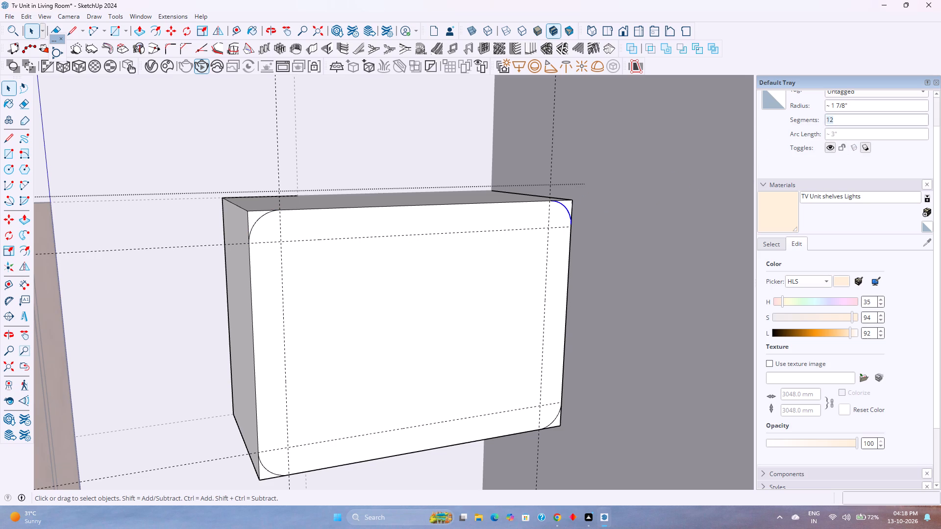
{"action": "type", "text": "40"}
{"action": "key", "text": "Return"}
{"action": "left_click", "coordinate": [265, 468]}
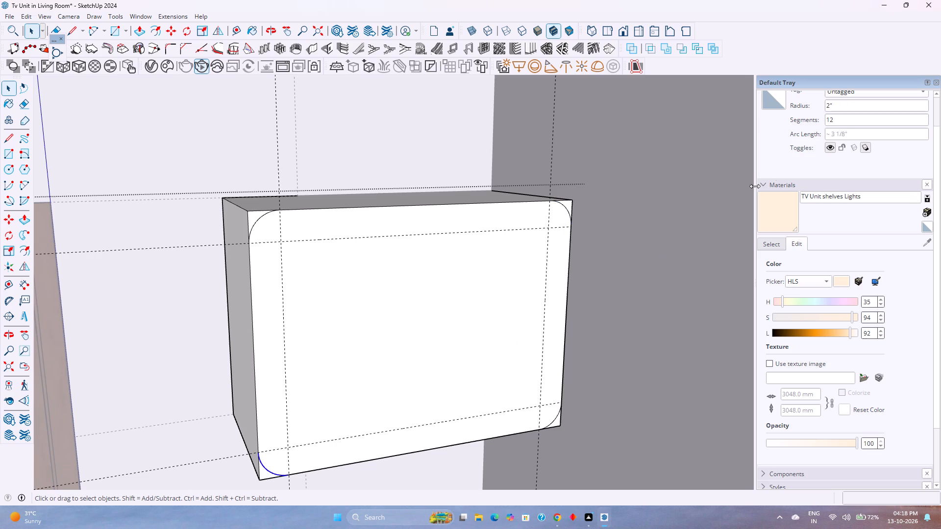
{"action": "double_click", "coordinate": [835, 117]}
{"action": "type", "text": "40"}
{"action": "key", "text": "Return"}
{"action": "left_click", "coordinate": [556, 420]}
{"action": "double_click", "coordinate": [848, 125]}
{"action": "type", "text": "40"}
{"action": "key", "text": "Return"}
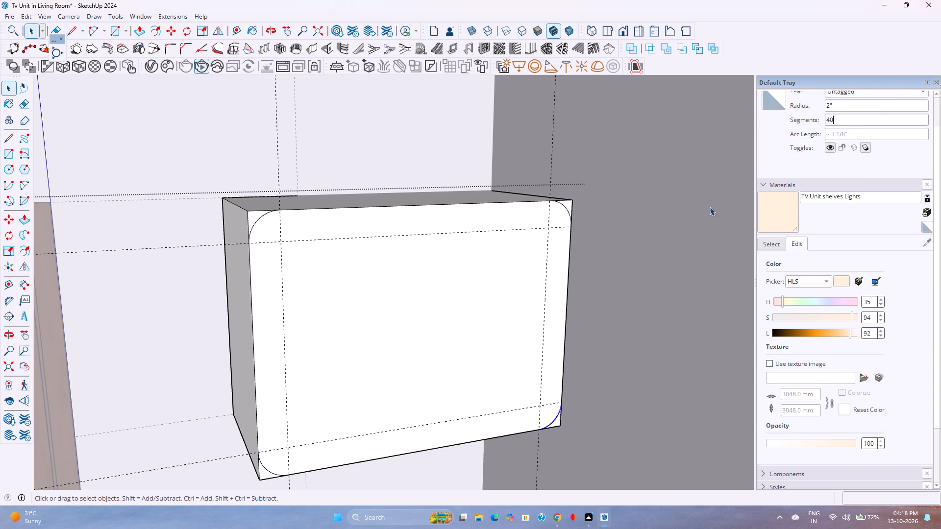
Cut away all four corner pieces of the top box through its full depth with Push/Pull.
{"action": "key", "text": "p"}
{"action": "key", "text": "p"}
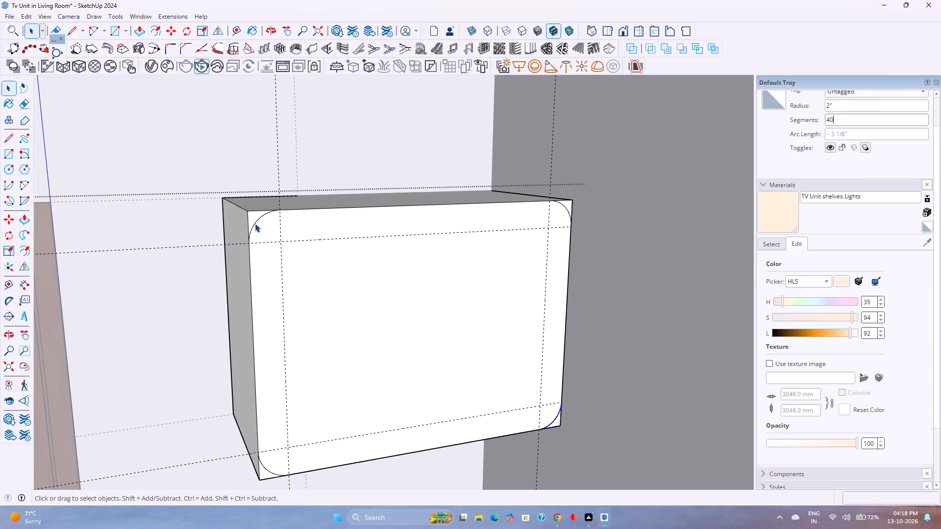
{"action": "key", "text": "Escape"}
{"action": "left_click", "coordinate": [255, 218]}
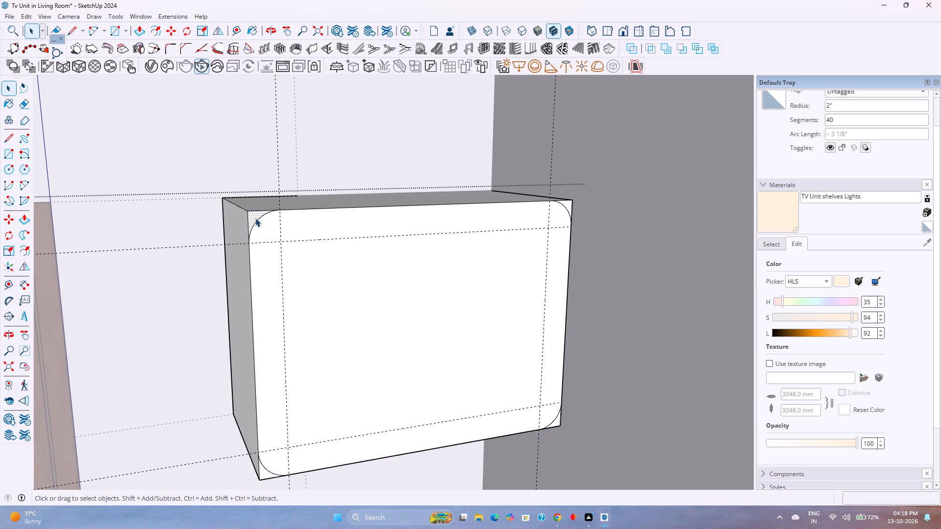
{"action": "key", "text": "p"}
{"action": "left_click", "coordinate": [255, 218]}
{"action": "left_click", "coordinate": [255, 218]}
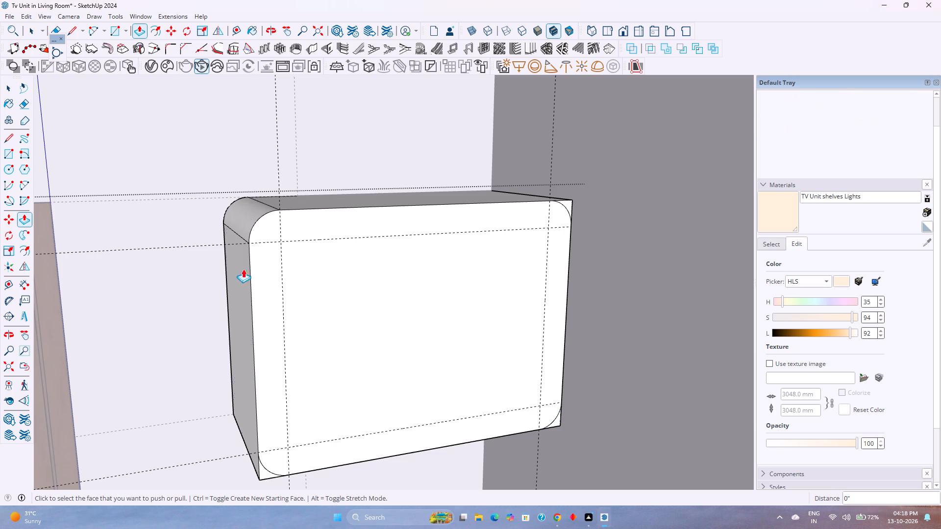
{"action": "double_click", "coordinate": [268, 475]}
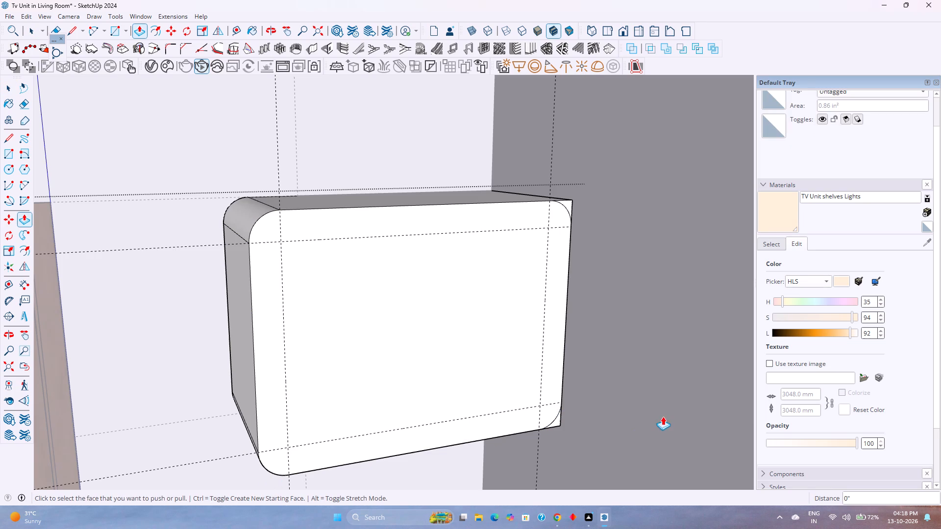
{"action": "double_click", "coordinate": [557, 425]}
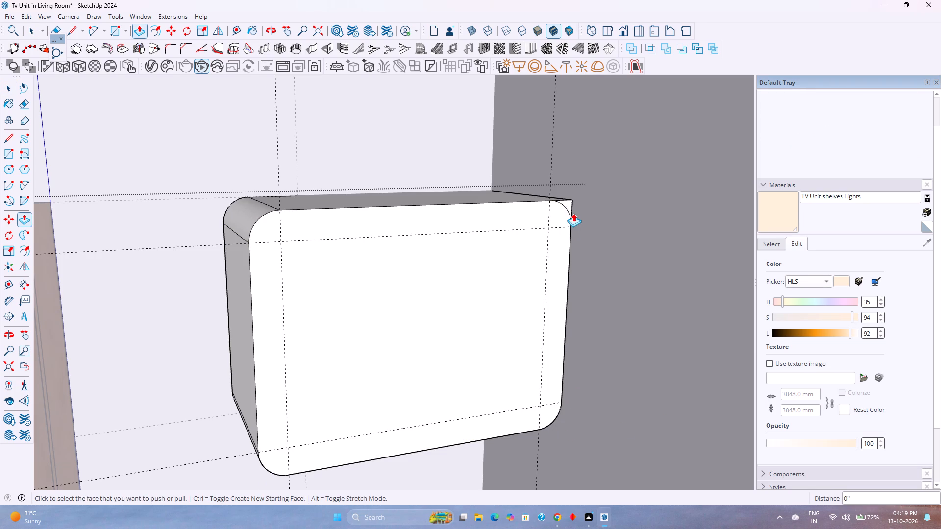
{"action": "double_click", "coordinate": [568, 206]}
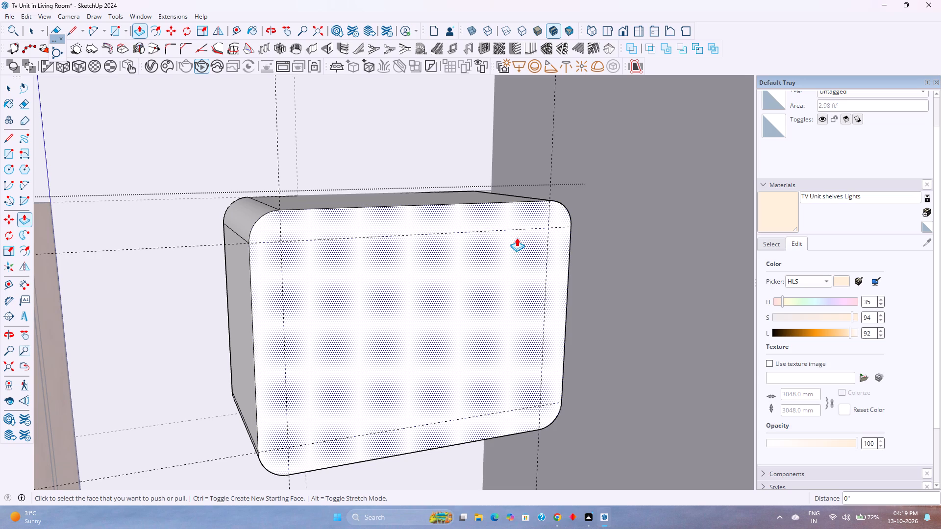
Copy the top box's rounded front face with its outline onto the middle box's front face, aligned at the bottom edge's midpoint.
{"action": "key", "text": "space"}
{"action": "double_click", "coordinate": [352, 299]}
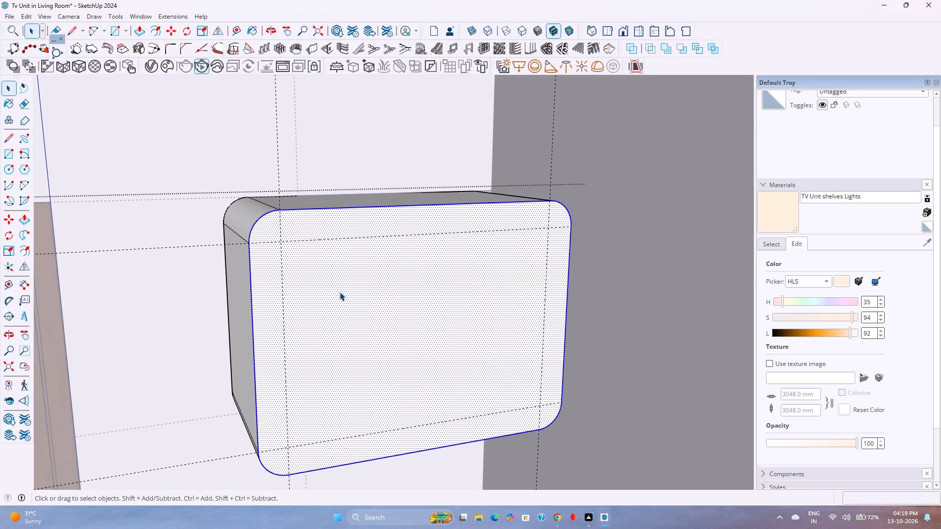
{"action": "key", "text": "m"}
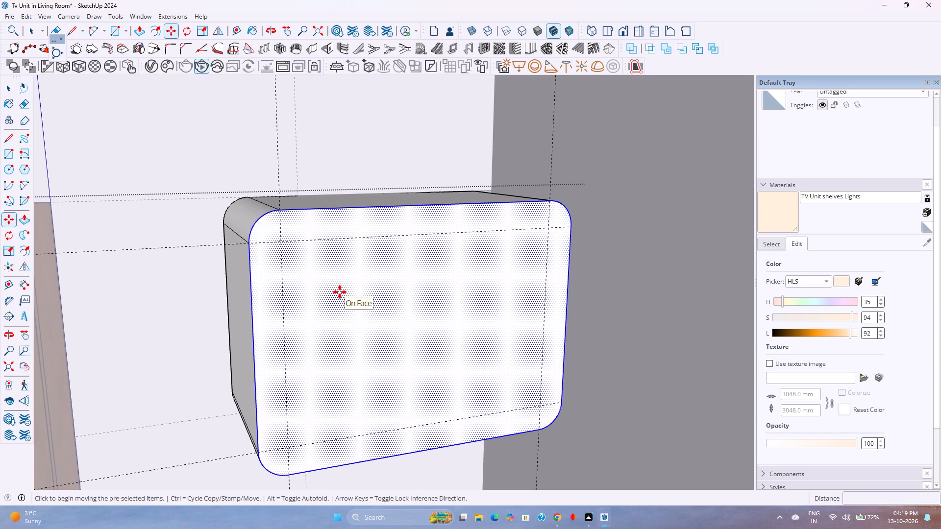
{"action": "scroll", "coordinate": [340, 292], "scroll_direction": "down", "scroll_amount": 3}
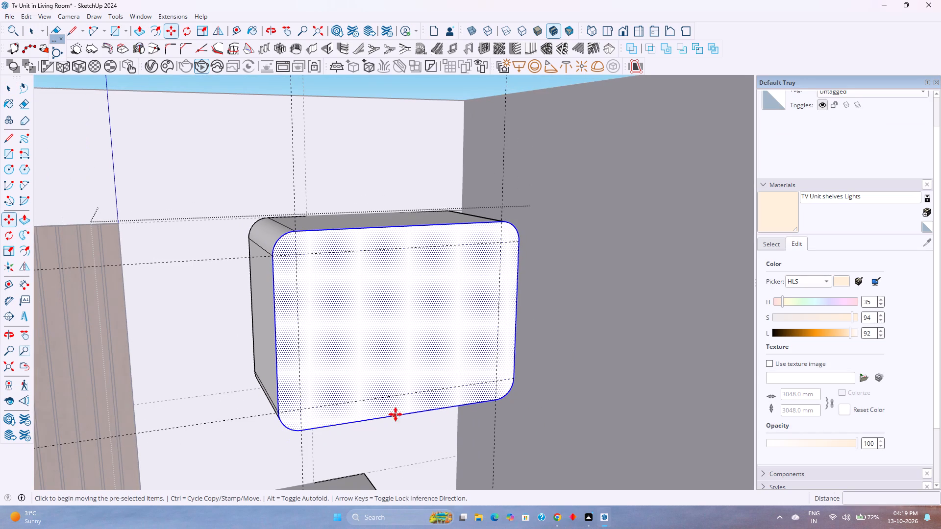
{"action": "left_click", "coordinate": [403, 415]}
{"action": "scroll", "coordinate": [395, 429], "scroll_direction": "down", "scroll_amount": 2}
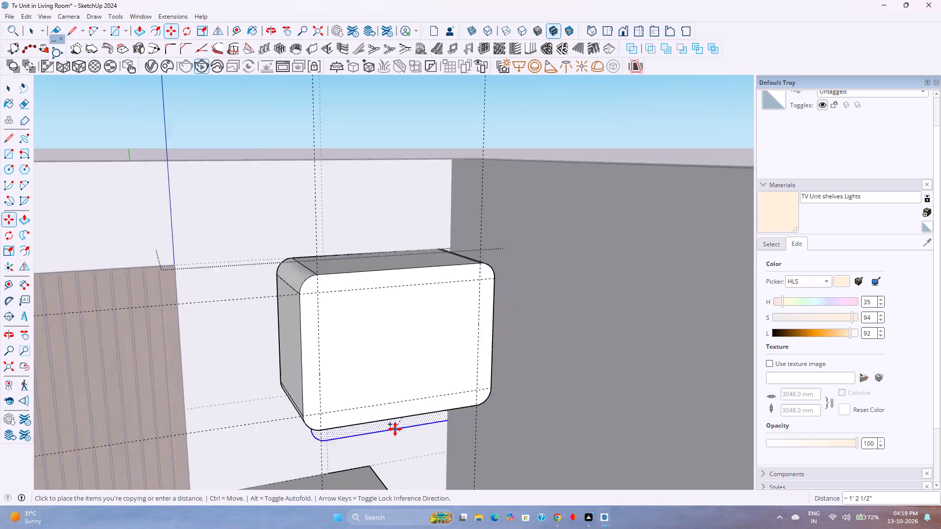
{"action": "scroll", "coordinate": [395, 429], "scroll_direction": "down", "scroll_amount": 7}
{"action": "middle_click_drag", "start_coordinate": [392, 430], "coordinate": [361, 283], "text": "shift"}
{"action": "middle_click", "coordinate": [361, 283], "text": "shift"}
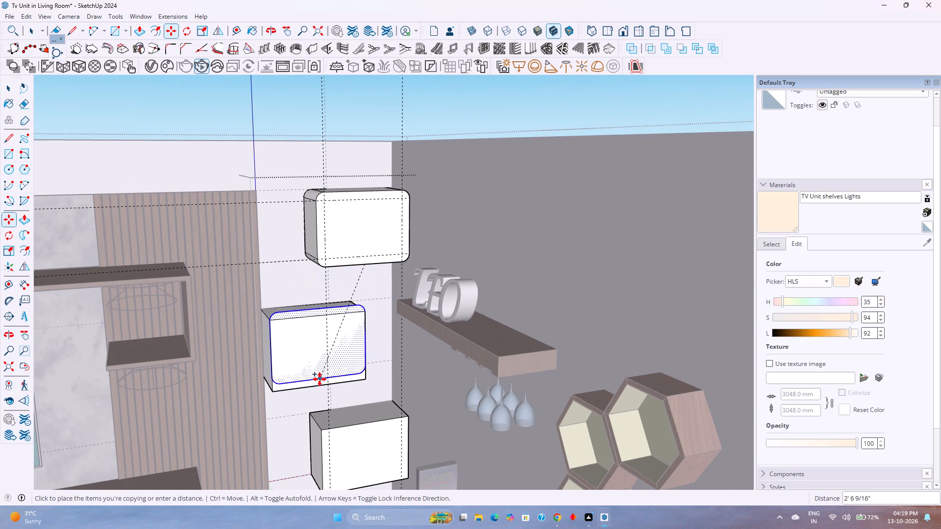
{"action": "left_click", "coordinate": [320, 386]}
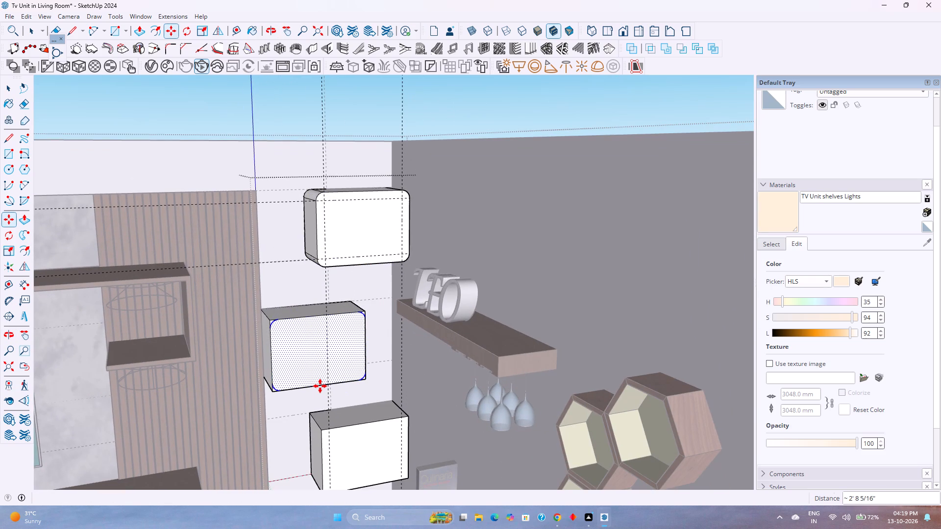
{"action": "left_click", "coordinate": [320, 386]}
Copy the rounded face outline from the middle box onto the bottom box's front face, aligned at the bottom edge's midpoint.
{"action": "scroll", "coordinate": [320, 386], "scroll_direction": "up", "scroll_amount": 7}
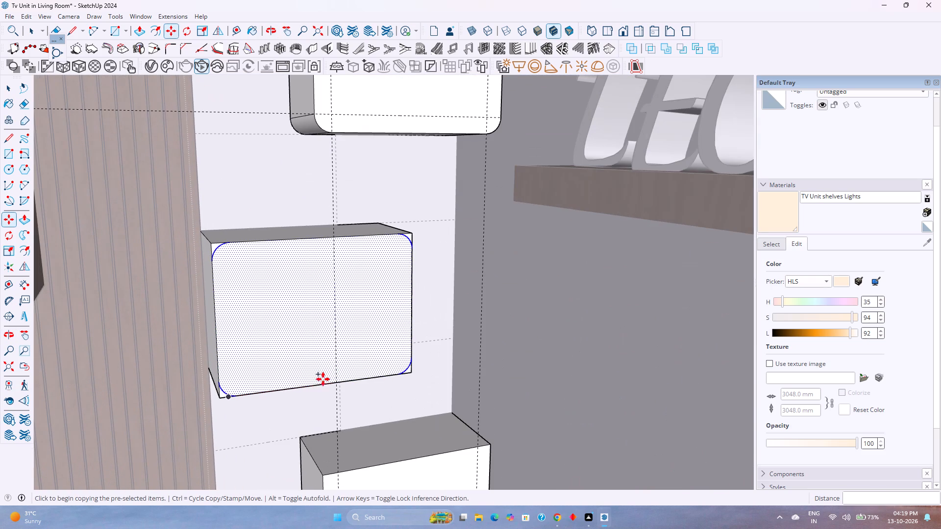
{"action": "left_click", "coordinate": [319, 385]}
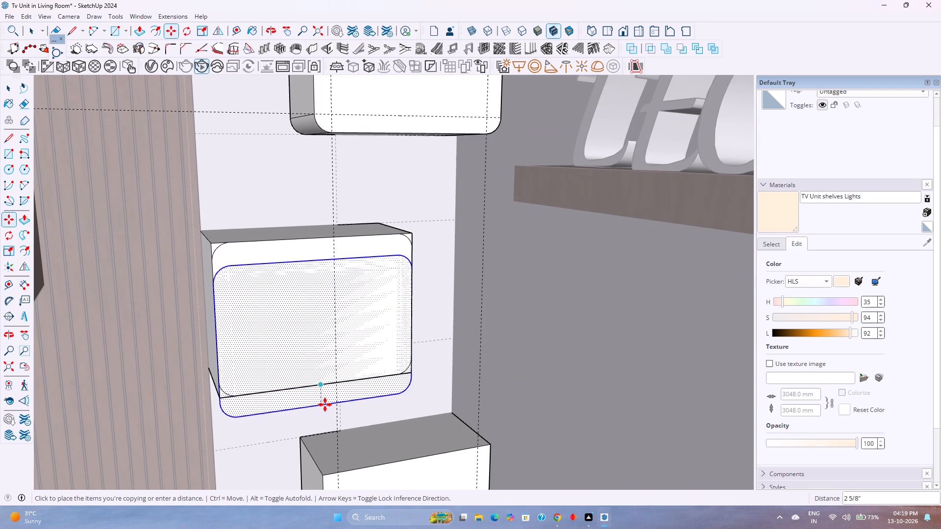
{"action": "scroll", "coordinate": [325, 405], "scroll_direction": "down", "scroll_amount": 4}
{"action": "scroll", "coordinate": [345, 415], "scroll_direction": "down", "scroll_amount": 1, "text": "shift"}
{"action": "middle_click_drag", "start_coordinate": [345, 415], "coordinate": [285, 330], "text": "shift"}
{"action": "middle_click", "coordinate": [285, 330], "text": "shift"}
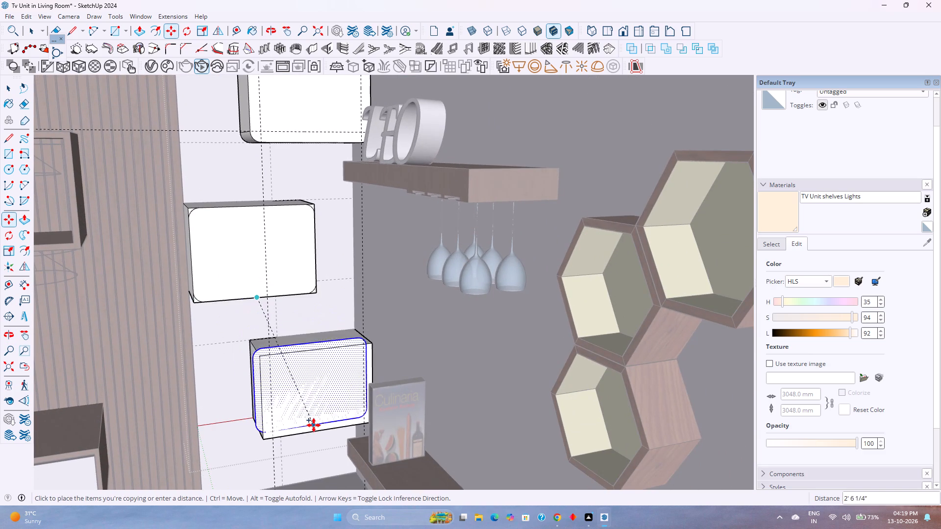
{"action": "scroll", "coordinate": [314, 425], "scroll_direction": "up", "scroll_amount": 7}
{"action": "left_click", "coordinate": [323, 429]}
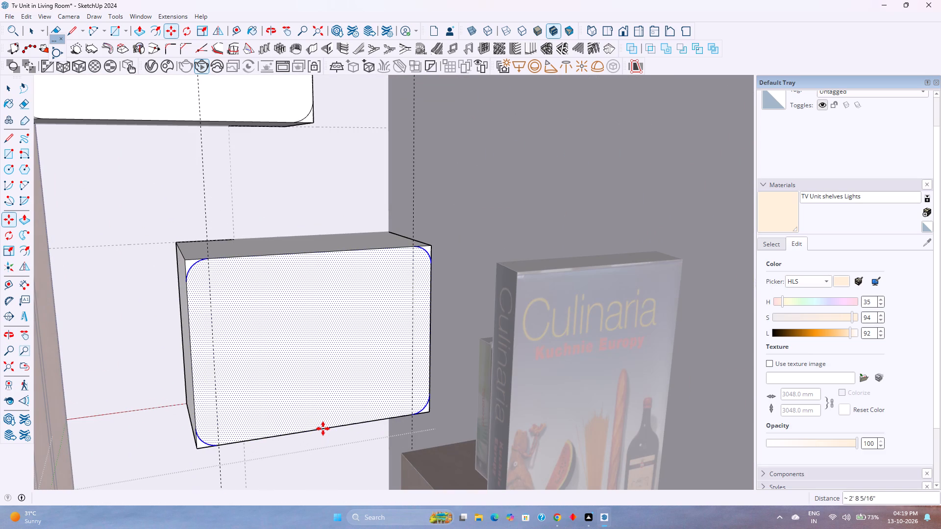
Cut away all four corner pieces of the bottom box through its full depth with Push/Pull.
{"action": "key", "text": "p"}
{"action": "key", "text": "Escape"}
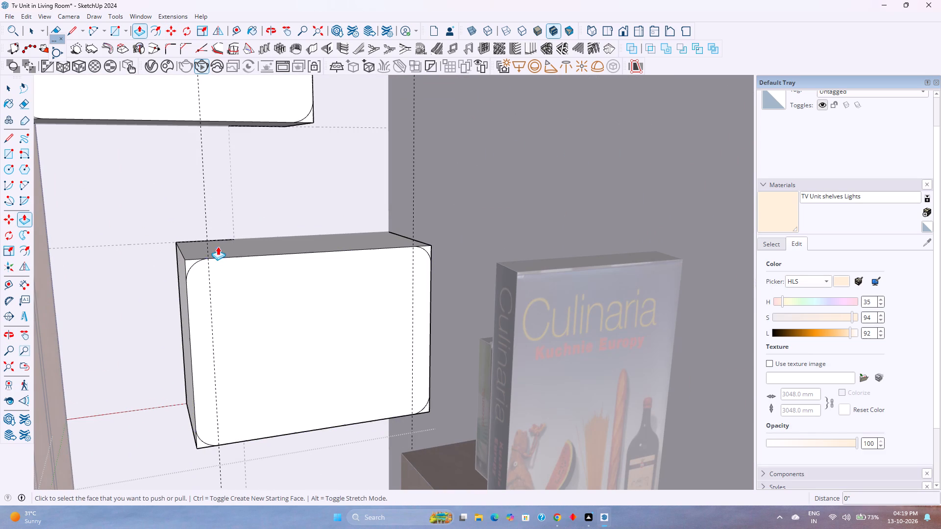
{"action": "scroll", "coordinate": [186, 255], "scroll_direction": "up", "scroll_amount": 4}
{"action": "double_click", "coordinate": [192, 271]}
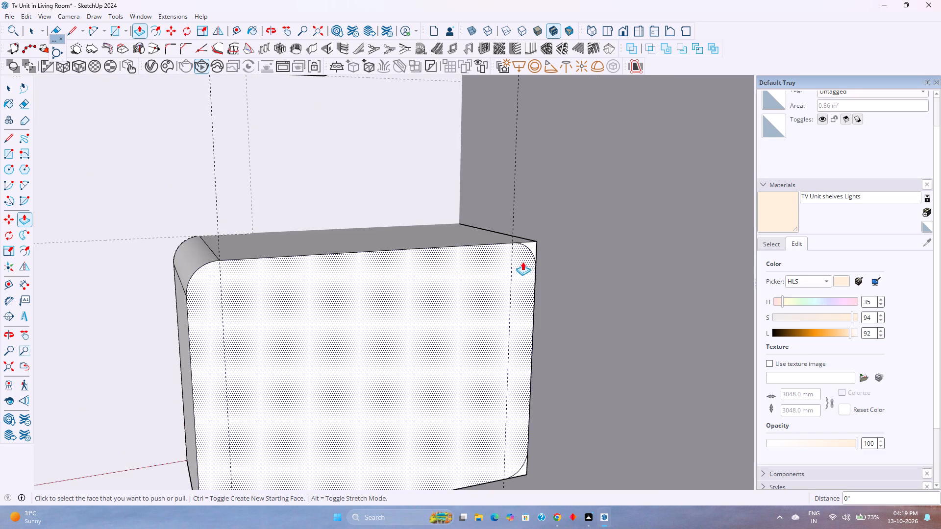
{"action": "double_click", "coordinate": [533, 248]}
{"action": "middle_click_drag", "start_coordinate": [360, 358], "coordinate": [418, 221], "text": "shift"}
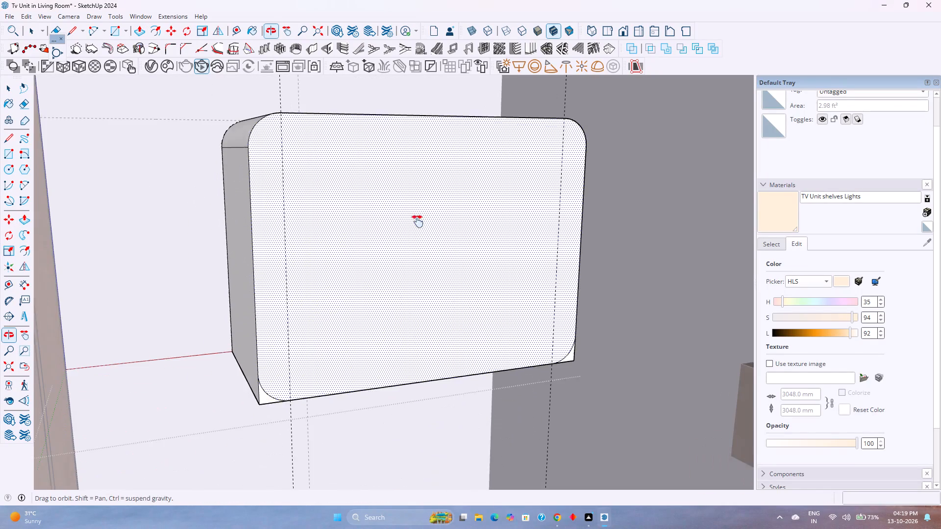
{"action": "middle_click_drag", "start_coordinate": [418, 221], "coordinate": [418, 220], "text": "shift"}
{"action": "double_click", "coordinate": [270, 395]}
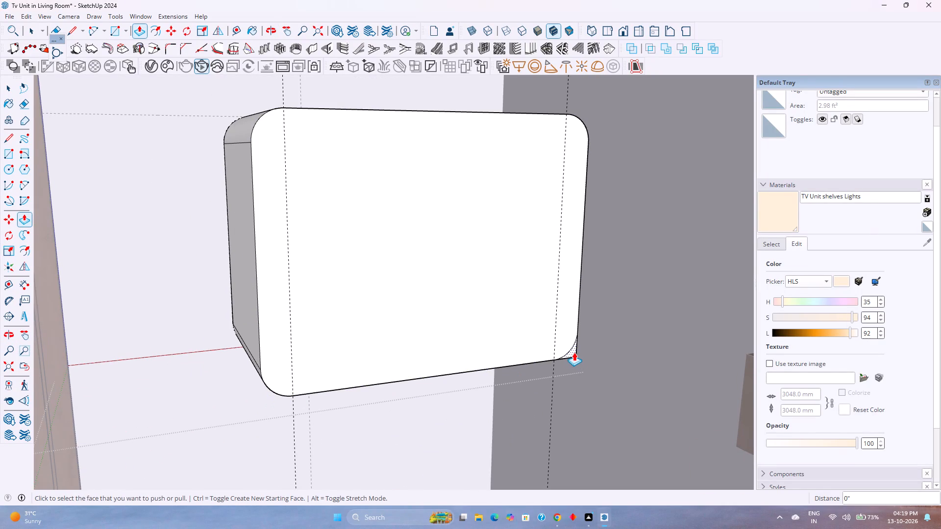
{"action": "double_click", "coordinate": [574, 352]}
Cut away all four corner pieces of the middle box through its full depth with Push/Pull.
{"action": "scroll", "coordinate": [513, 346], "scroll_direction": "down", "scroll_amount": 5}
{"action": "middle_click_drag", "start_coordinate": [480, 327], "coordinate": [537, 484], "text": "shift"}
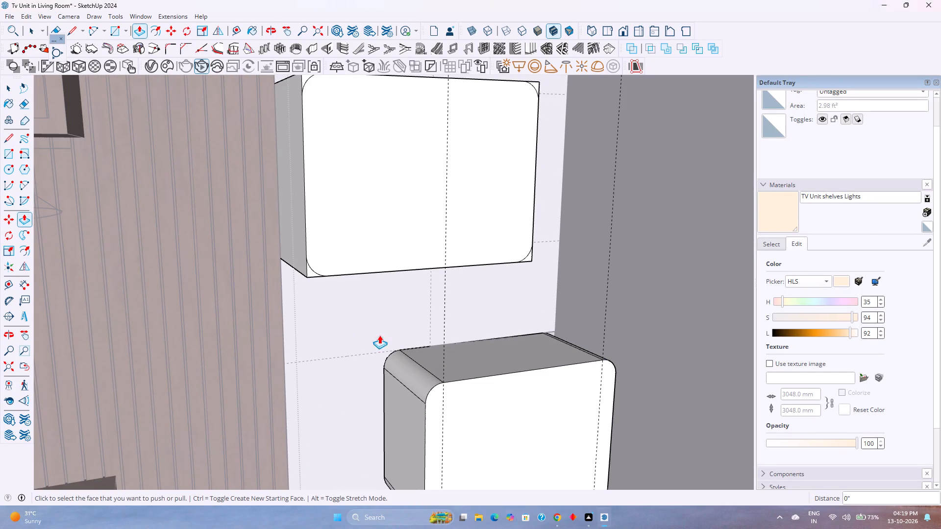
{"action": "double_click", "coordinate": [311, 270]}
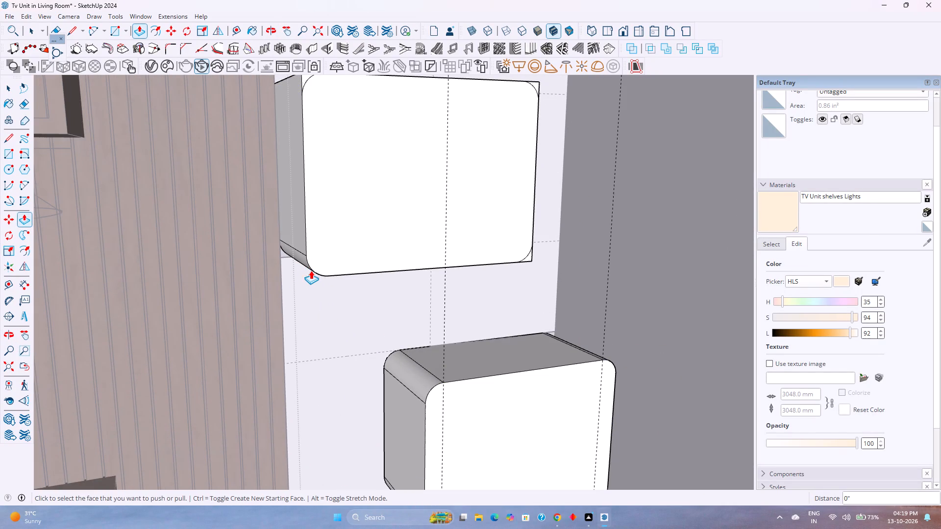
{"action": "double_click", "coordinate": [528, 258]}
{"action": "middle_click_drag", "start_coordinate": [519, 253], "coordinate": [526, 392], "text": "shift"}
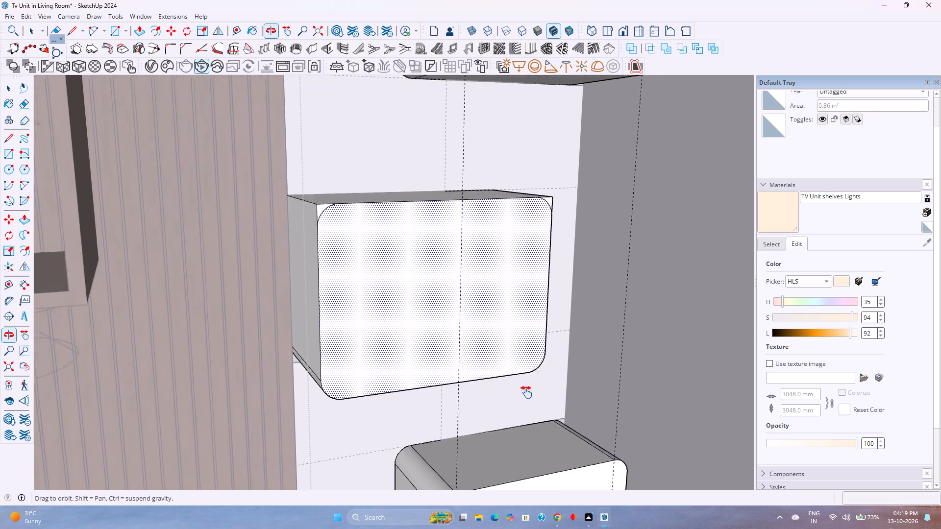
{"action": "middle_click_drag", "start_coordinate": [526, 392], "coordinate": [522, 422], "text": "shift"}
{"action": "middle_click", "coordinate": [521, 422], "text": "shift"}
{"action": "scroll", "coordinate": [521, 423], "scroll_direction": "down", "scroll_amount": 1}
{"action": "scroll", "coordinate": [355, 280], "scroll_direction": "up", "scroll_amount": 4}
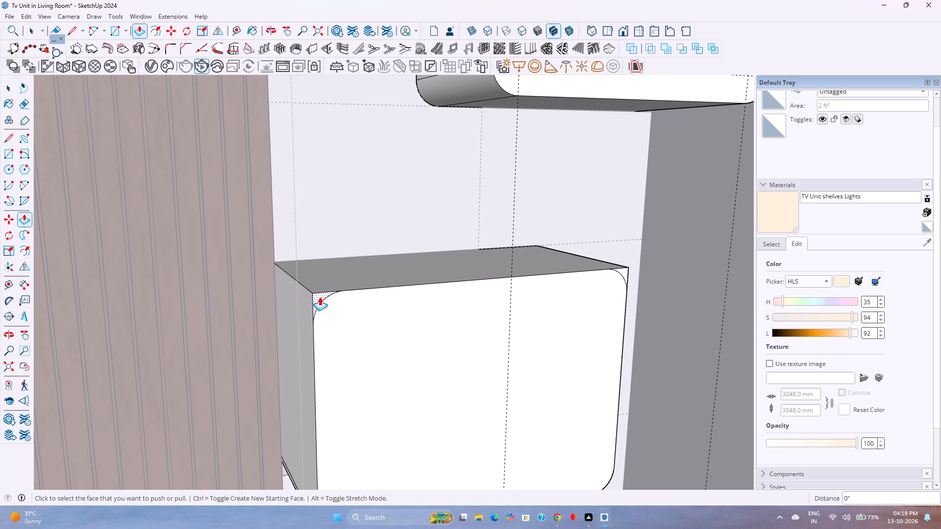
{"action": "double_click", "coordinate": [320, 297]}
{"action": "scroll", "coordinate": [617, 269], "scroll_direction": "up", "scroll_amount": 3}
{"action": "double_click", "coordinate": [630, 270]}
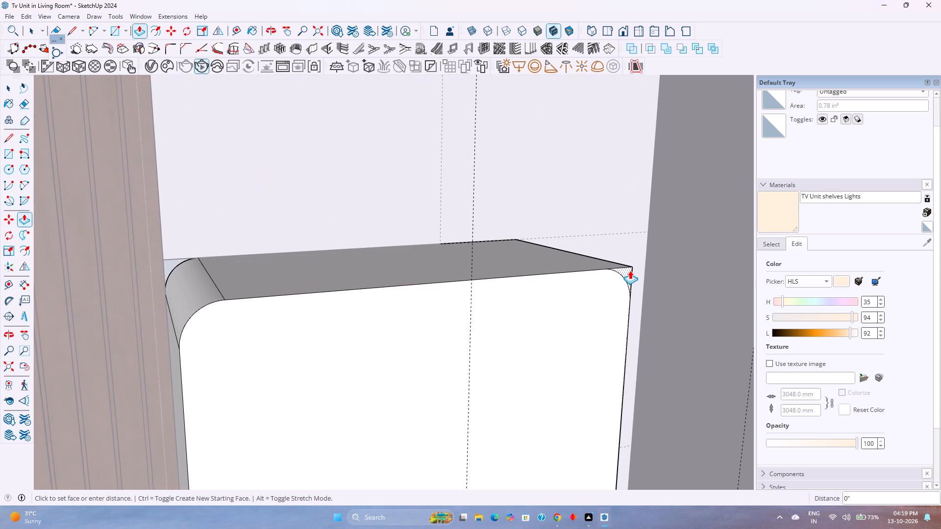
{"action": "key", "text": "space"}
Examine the rounded corners of the three wall boxes from above and from the front.
{"action": "scroll", "coordinate": [472, 286], "scroll_direction": "down", "scroll_amount": 14}
{"action": "scroll", "coordinate": [472, 286], "scroll_direction": "up", "scroll_amount": 1}
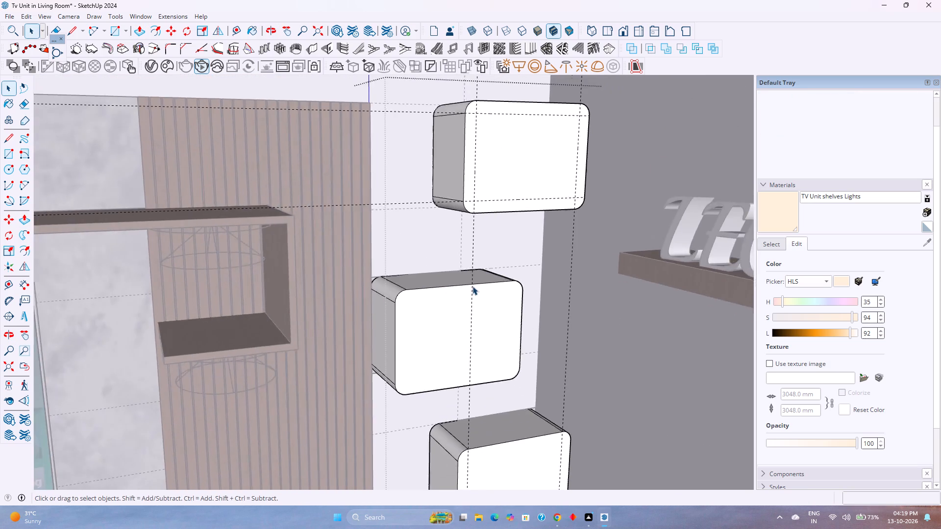
{"action": "middle_click_drag", "start_coordinate": [472, 286], "coordinate": [407, 403]}
{"action": "middle_click", "coordinate": [407, 403]}
{"action": "middle_click_drag", "start_coordinate": [439, 314], "coordinate": [351, 371], "text": "shift"}
{"action": "scroll", "coordinate": [351, 371], "scroll_direction": "down", "scroll_amount": 1, "text": "shift"}
{"action": "middle_click_drag", "start_coordinate": [346, 372], "coordinate": [493, 373]}
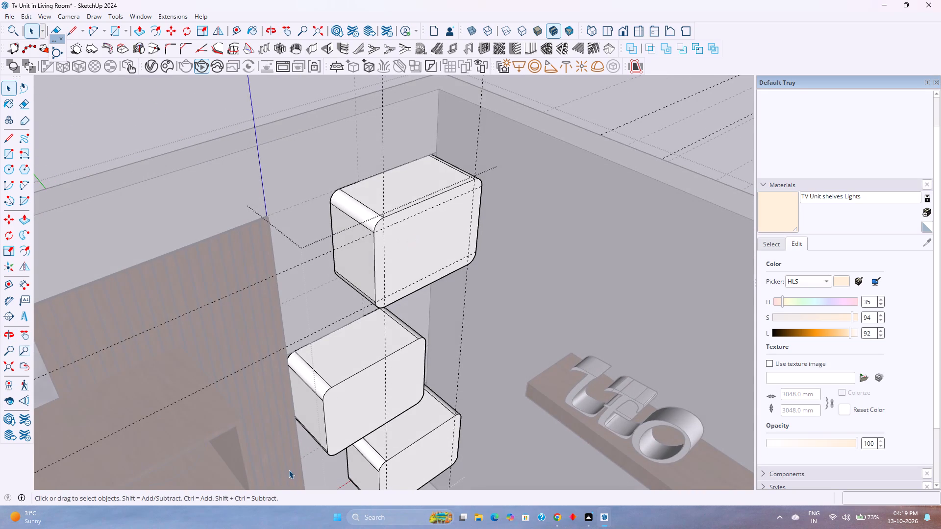
{"action": "scroll", "coordinate": [434, 242], "scroll_direction": "up", "scroll_amount": 5}
{"action": "middle_click_drag", "start_coordinate": [433, 242], "coordinate": [340, 228]}
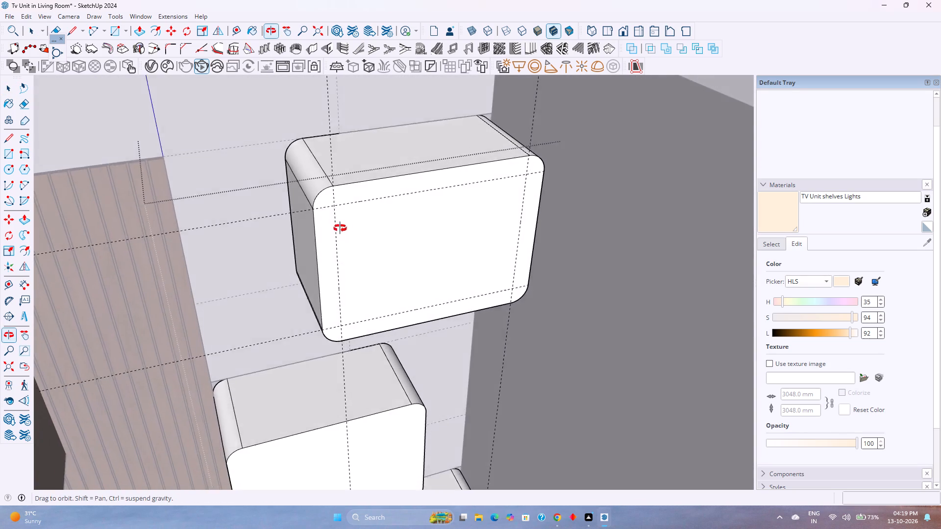
{"action": "middle_click_drag", "start_coordinate": [340, 228], "coordinate": [333, 222]}
{"action": "middle_click", "coordinate": [329, 217]}
{"action": "middle_click_drag", "start_coordinate": [388, 301], "coordinate": [364, 259]}
{"action": "middle_click", "coordinate": [358, 243]}
{"action": "scroll", "coordinate": [358, 243], "scroll_direction": "down", "scroll_amount": 2}
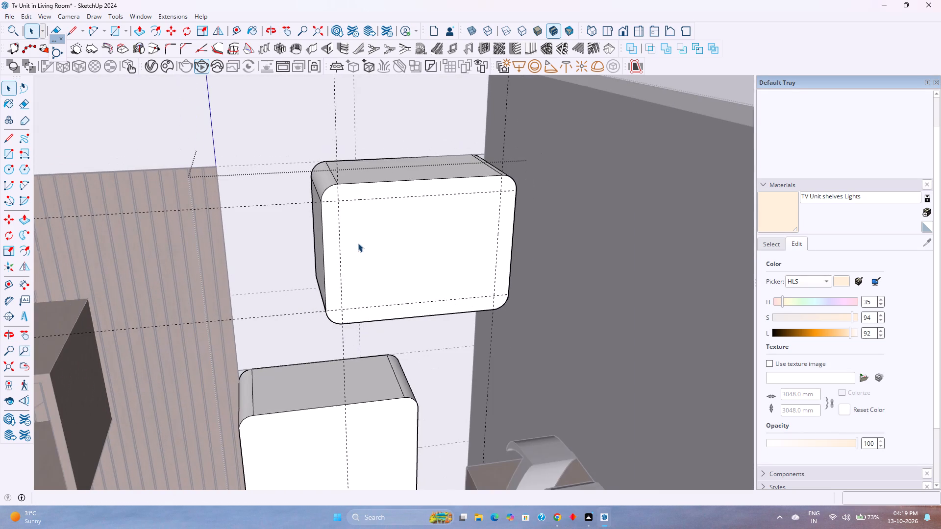
{"action": "middle_click_drag", "start_coordinate": [368, 276], "coordinate": [361, 256]}
{"action": "middle_click", "coordinate": [361, 256]}
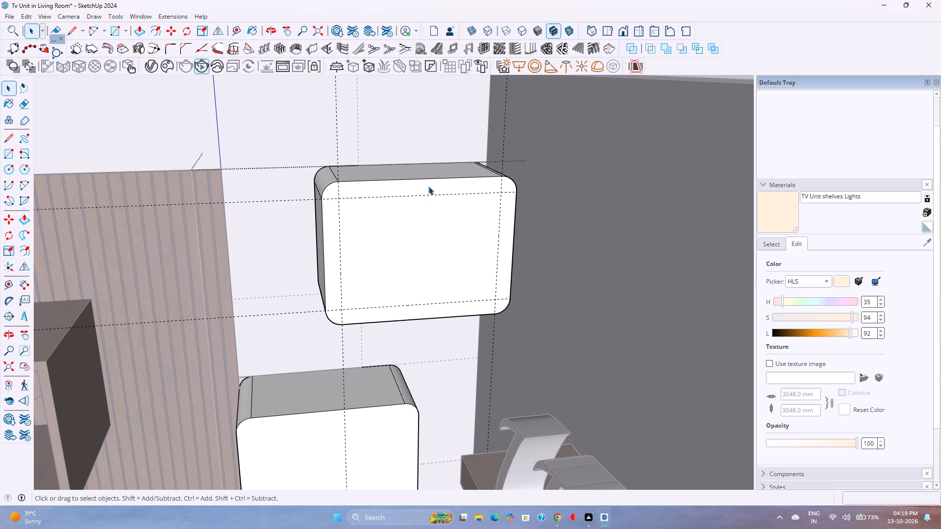
Offset the outline of the top box's front face inward by 1".
{"action": "left_click", "coordinate": [433, 178]}
{"action": "double_click", "coordinate": [439, 233]}
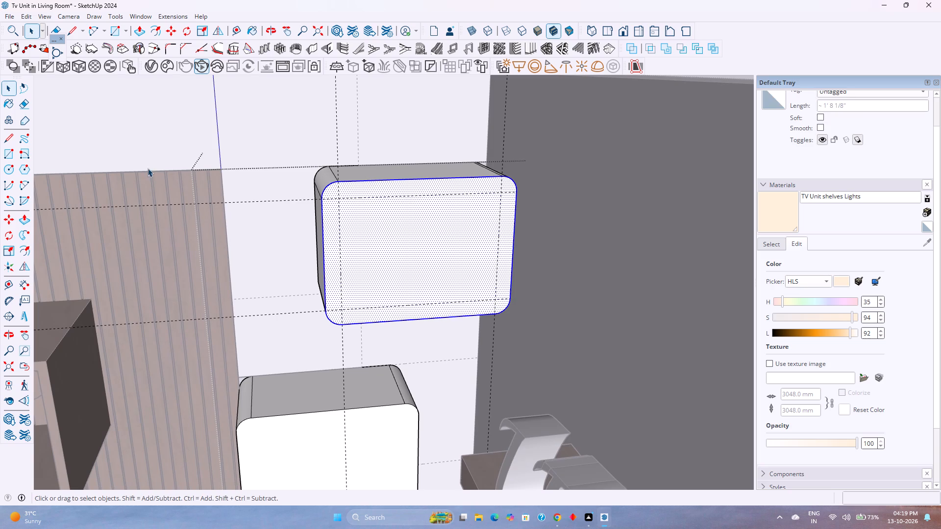
{"action": "left_click", "coordinate": [156, 26]}
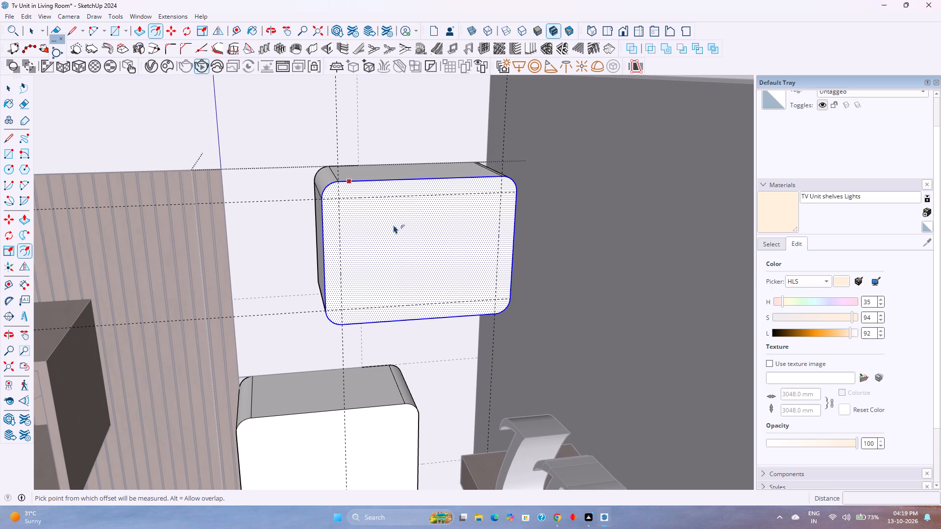
{"action": "left_click", "coordinate": [409, 223]}
{"action": "key", "text": "1"}
{"action": "key", "text": "Return"}
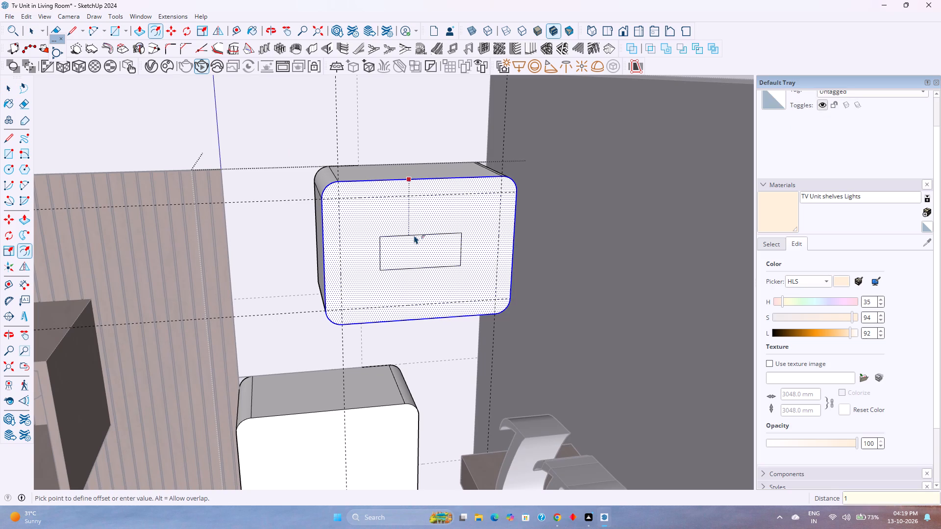
{"action": "key", "text": "Escape"}
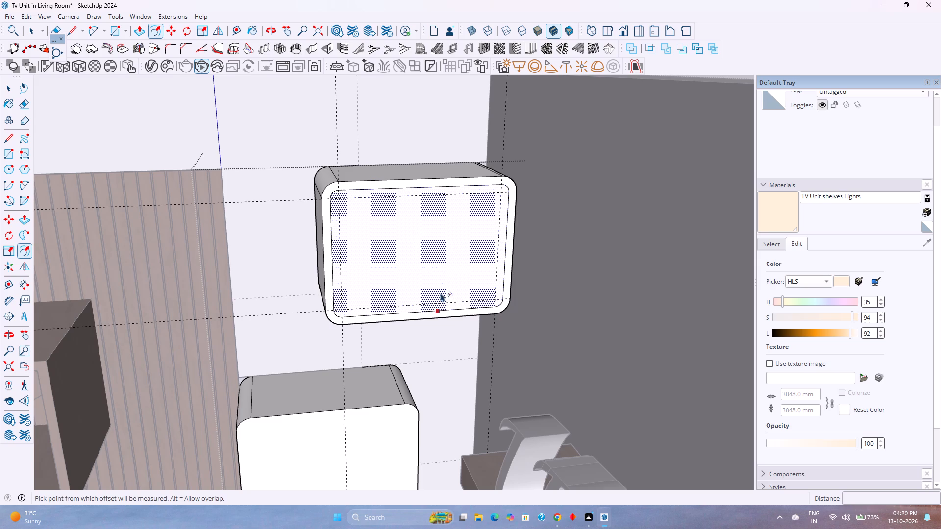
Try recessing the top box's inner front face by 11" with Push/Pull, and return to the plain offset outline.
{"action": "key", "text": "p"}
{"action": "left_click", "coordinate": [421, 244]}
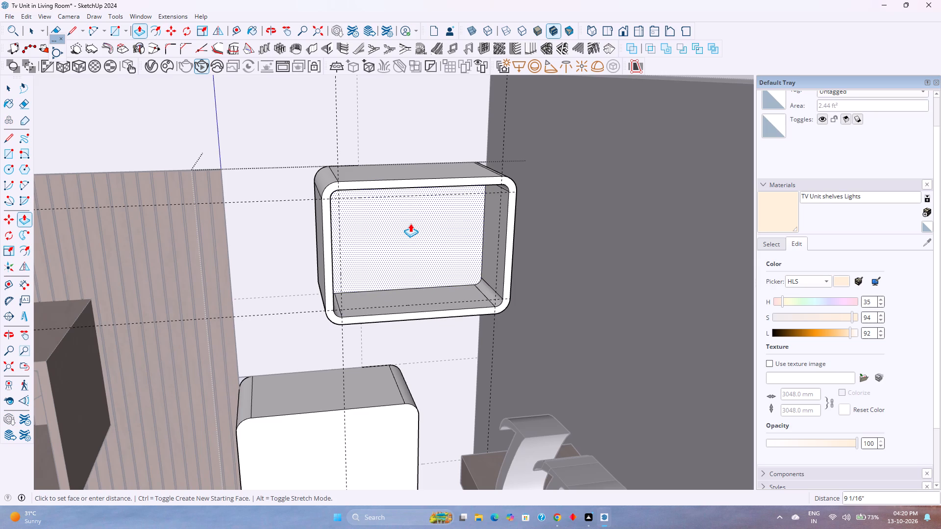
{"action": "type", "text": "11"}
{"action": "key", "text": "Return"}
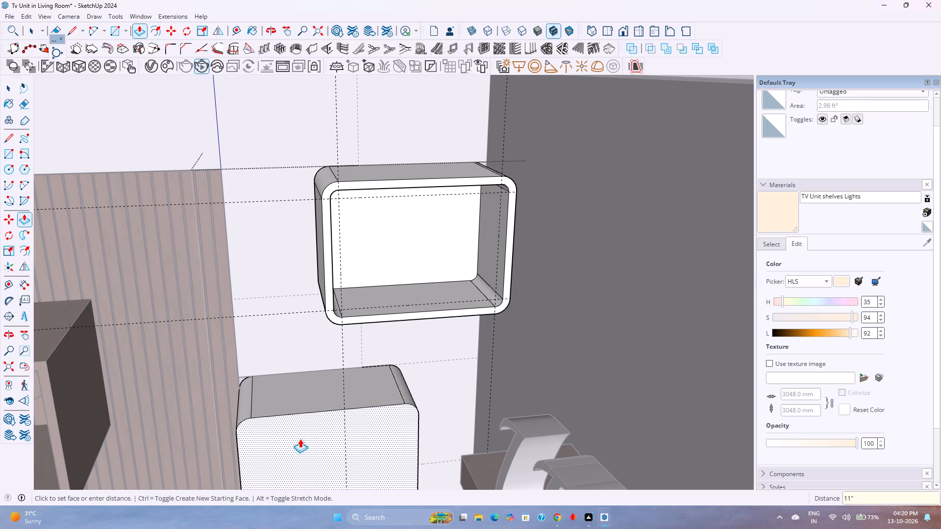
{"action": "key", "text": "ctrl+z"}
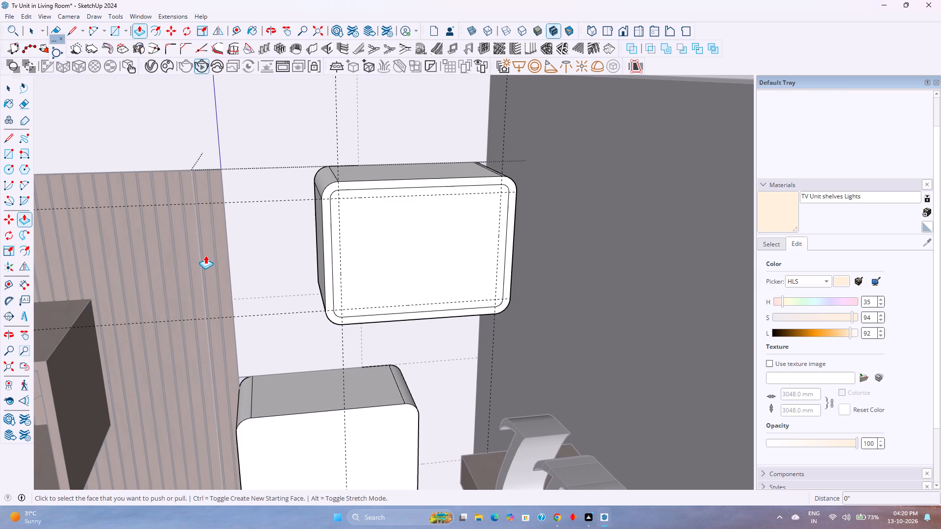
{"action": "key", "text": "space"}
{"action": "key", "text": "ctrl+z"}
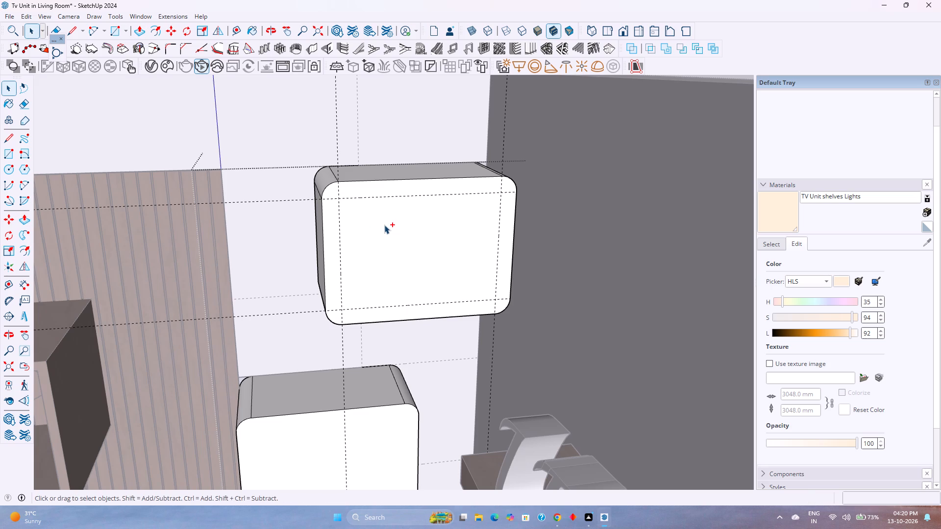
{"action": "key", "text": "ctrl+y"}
Copy the top box's inner offset face with its outline onto the middle box's front face, centred within its border.
{"action": "double_click", "coordinate": [404, 252]}
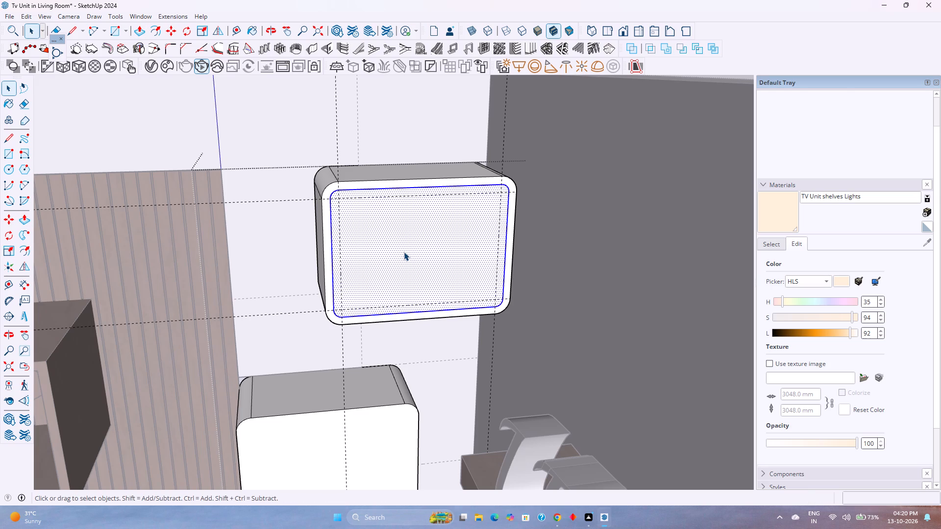
{"action": "key", "text": "m"}
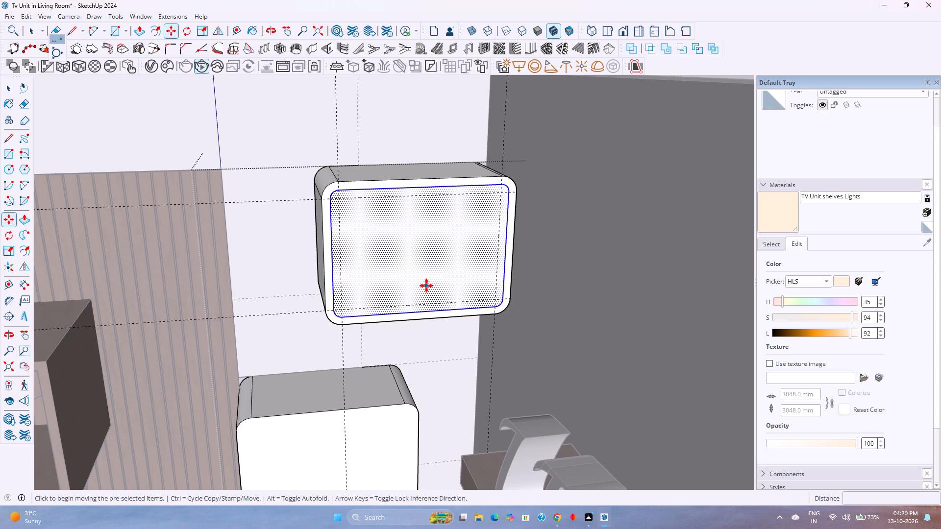
{"action": "left_click", "coordinate": [422, 319]}
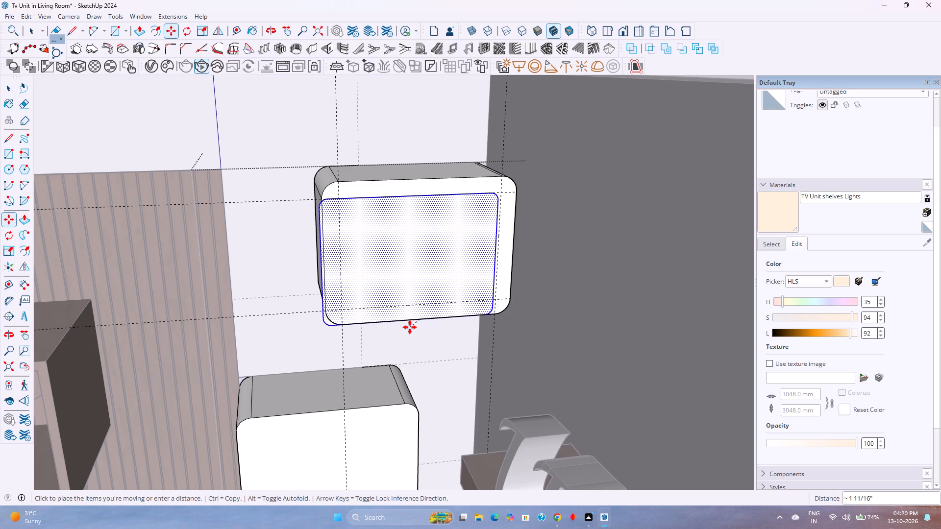
{"action": "scroll", "coordinate": [410, 327], "scroll_direction": "down", "scroll_amount": 4}
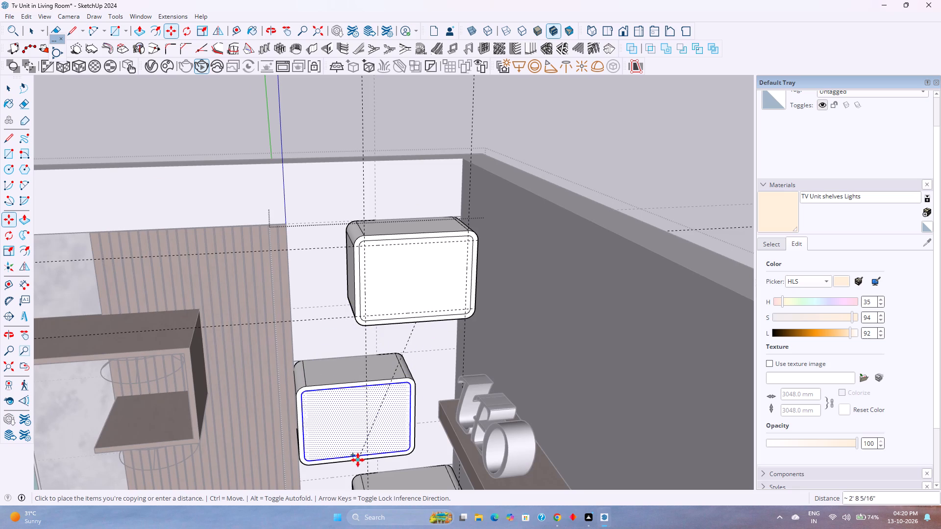
{"action": "left_click", "coordinate": [358, 460]}
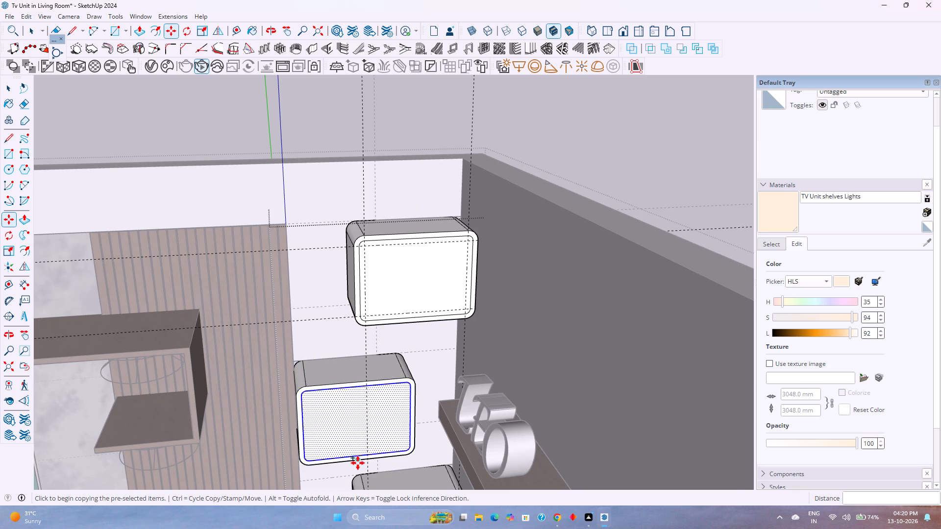
Copy the inner face outline from the middle box onto the bottom box's front face, centred within its border.
{"action": "scroll", "coordinate": [358, 467], "scroll_direction": "up", "scroll_amount": 3}
{"action": "left_click", "coordinate": [357, 459]}
{"action": "scroll", "coordinate": [394, 451], "scroll_direction": "down", "scroll_amount": 4}
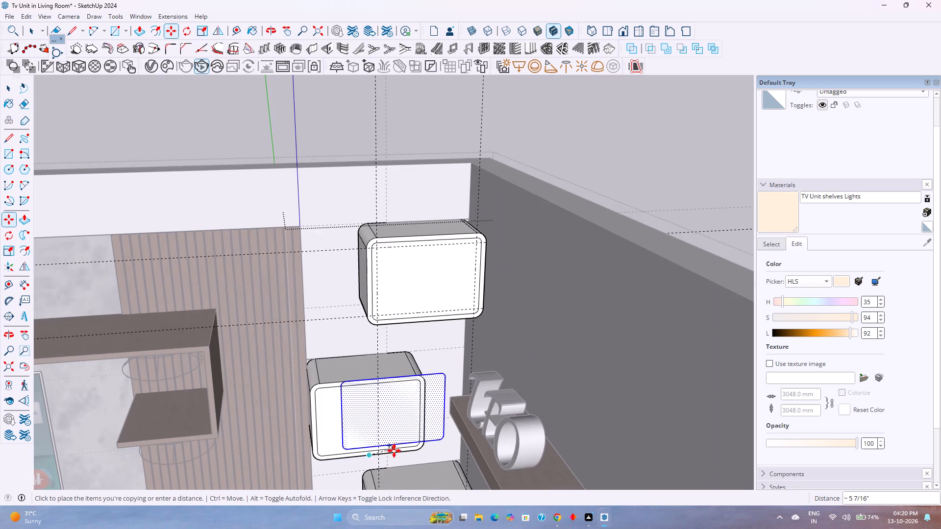
{"action": "middle_click_drag", "start_coordinate": [394, 451], "coordinate": [348, 312], "text": "shift"}
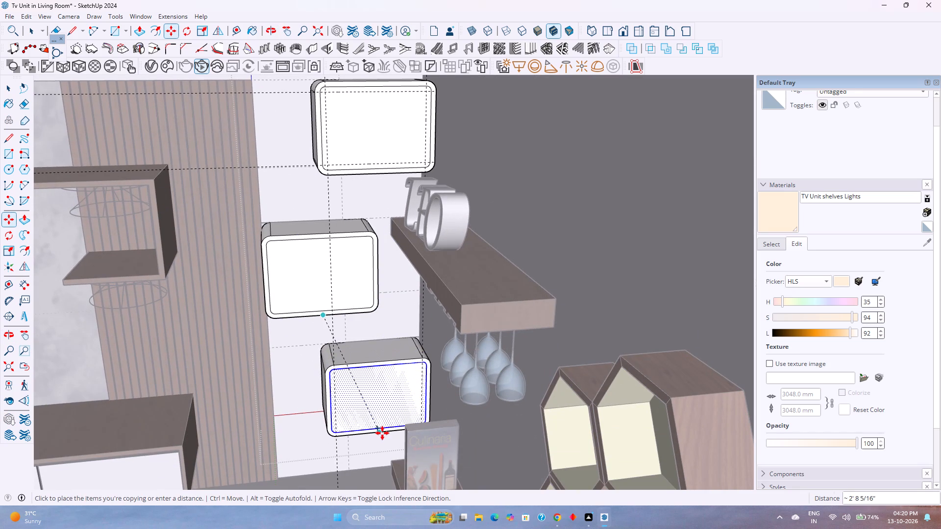
{"action": "left_click", "coordinate": [382, 433]}
Push the inner front faces of the bottom, middle and top boxes inward by 11" to hollow out the shelves.
{"action": "key", "text": "p"}
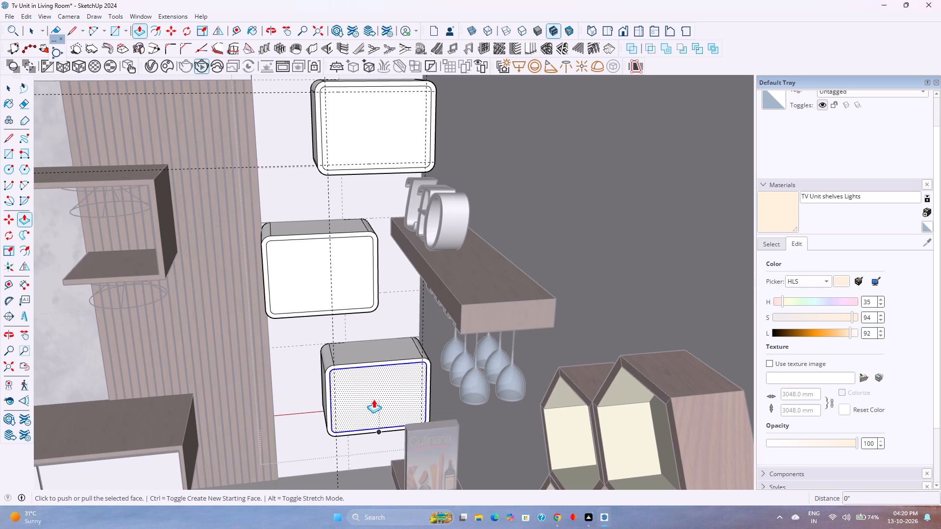
{"action": "left_click", "coordinate": [373, 399]}
{"action": "type", "text": "11"}
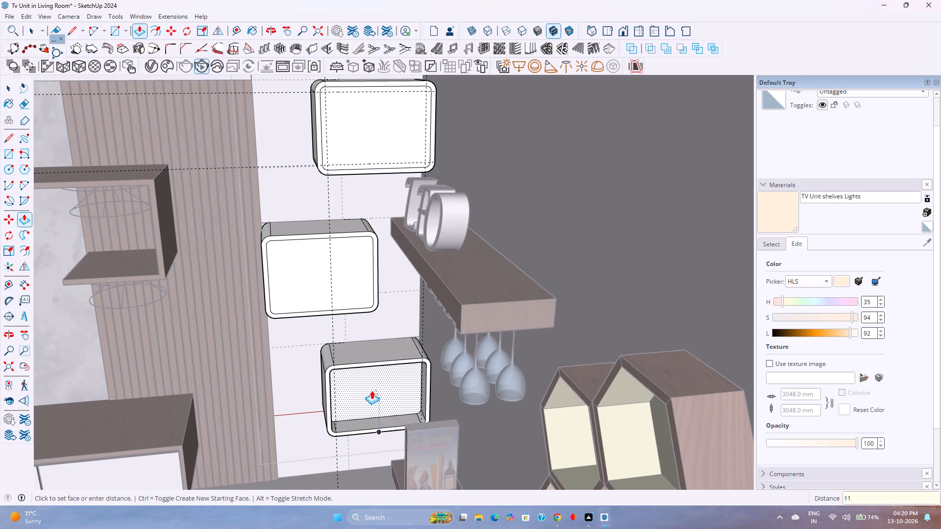
{"action": "key", "text": "Return"}
{"action": "double_click", "coordinate": [308, 284]}
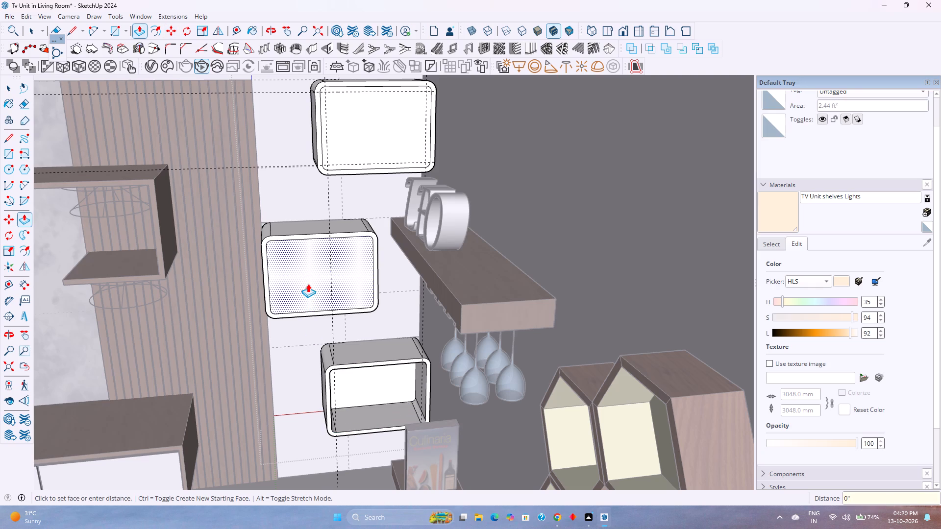
{"action": "double_click", "coordinate": [373, 139]}
{"action": "key", "text": "space"}
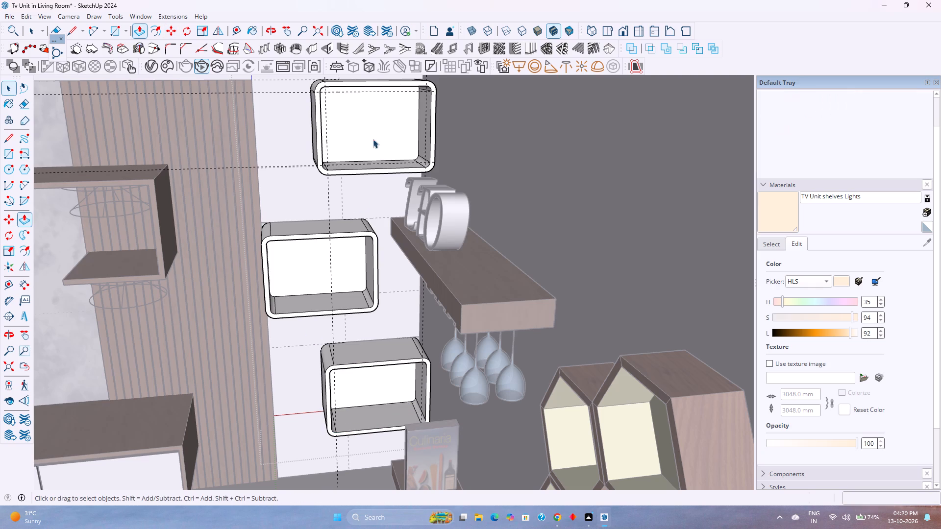
Push the front border faces of the top, middle and bottom boxes back toward the wall by 3" with Push/Pull.
{"action": "middle_click_drag", "start_coordinate": [350, 164], "coordinate": [441, 311], "text": "shift"}
{"action": "scroll", "coordinate": [434, 246], "scroll_direction": "up", "scroll_amount": 3}
{"action": "middle_click_drag", "start_coordinate": [434, 246], "coordinate": [493, 311]}
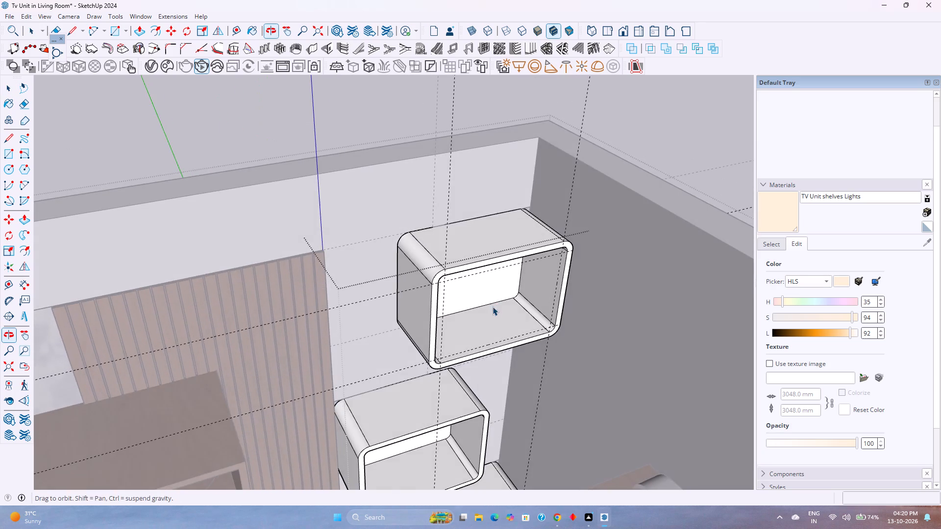
{"action": "scroll", "coordinate": [493, 243], "scroll_direction": "up", "scroll_amount": 7}
{"action": "key", "text": "p"}
{"action": "scroll", "coordinate": [439, 304], "scroll_direction": "up", "scroll_amount": 3}
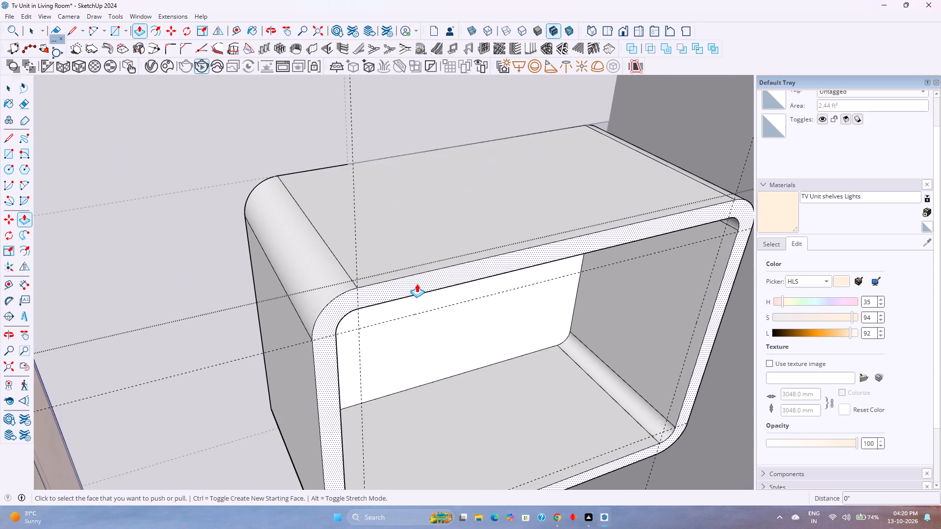
{"action": "left_click", "coordinate": [415, 279]}
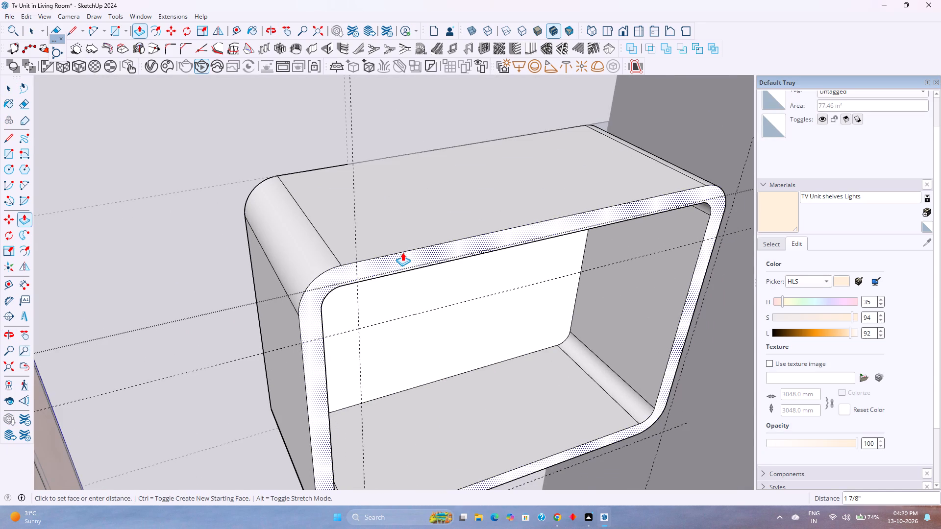
{"action": "key", "text": "2"}
{"action": "key", "text": "BackSpace"}
{"action": "key", "text": "3"}
{"action": "key", "text": "Return"}
{"action": "scroll", "coordinate": [402, 252], "scroll_direction": "down", "scroll_amount": 5}
{"action": "middle_click_drag", "start_coordinate": [354, 345], "coordinate": [343, 207], "text": "shift"}
{"action": "middle_click", "coordinate": [343, 203], "text": "shift"}
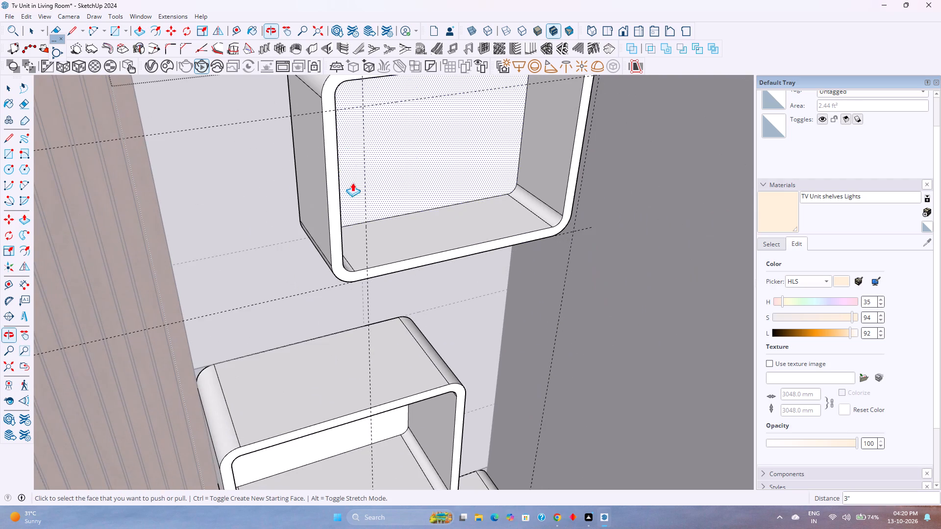
{"action": "double_click", "coordinate": [323, 423]}
{"action": "scroll", "coordinate": [323, 422], "scroll_direction": "down", "scroll_amount": 4}
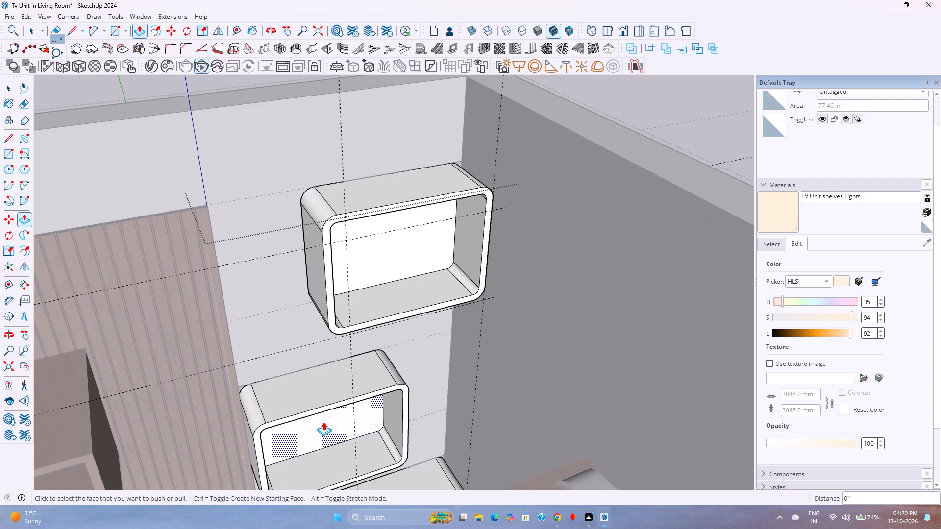
{"action": "middle_click_drag", "start_coordinate": [327, 422], "coordinate": [310, 290], "text": "shift"}
{"action": "middle_click", "coordinate": [310, 282], "text": "shift"}
{"action": "scroll", "coordinate": [333, 457], "scroll_direction": "up", "scroll_amount": 3}
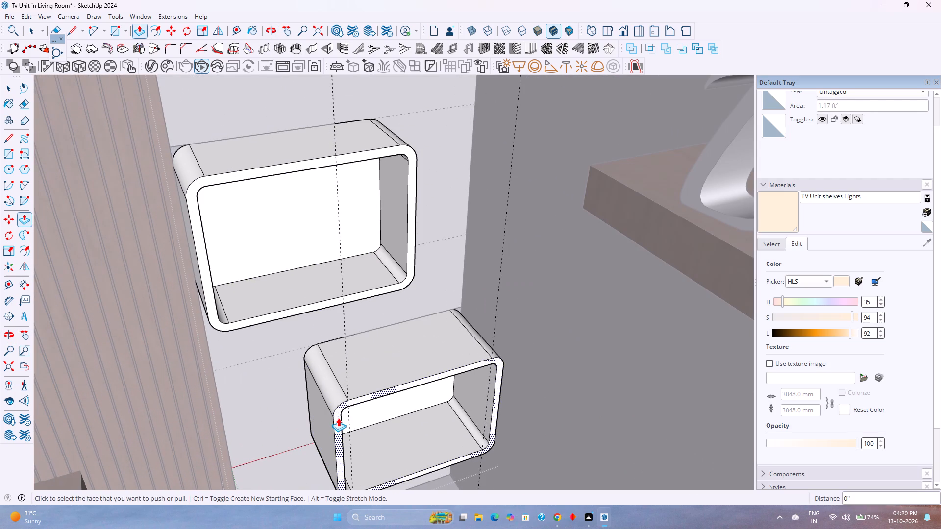
{"action": "double_click", "coordinate": [338, 418]}
{"action": "key", "text": "space"}
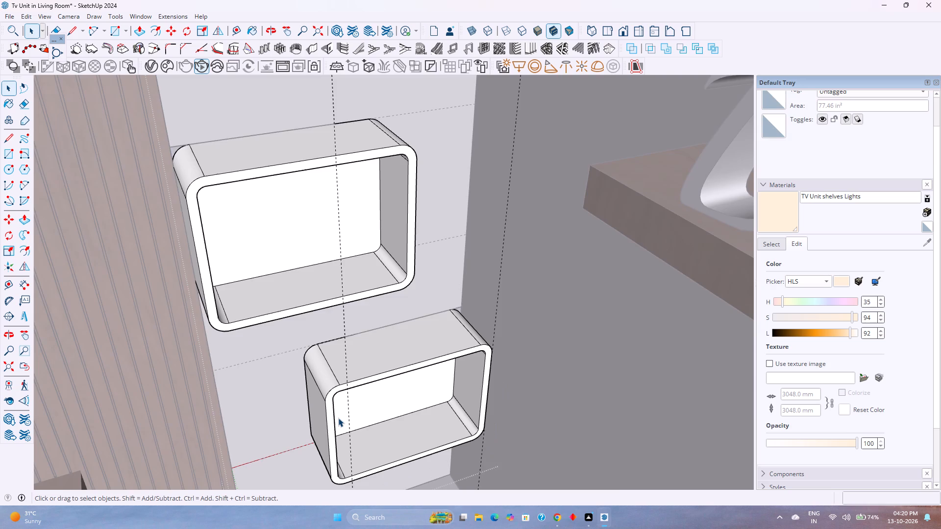
Delete all construction guides from the model.
{"action": "scroll", "coordinate": [339, 410], "scroll_direction": "down", "scroll_amount": 4}
{"action": "left_click", "coordinate": [29, 14]}
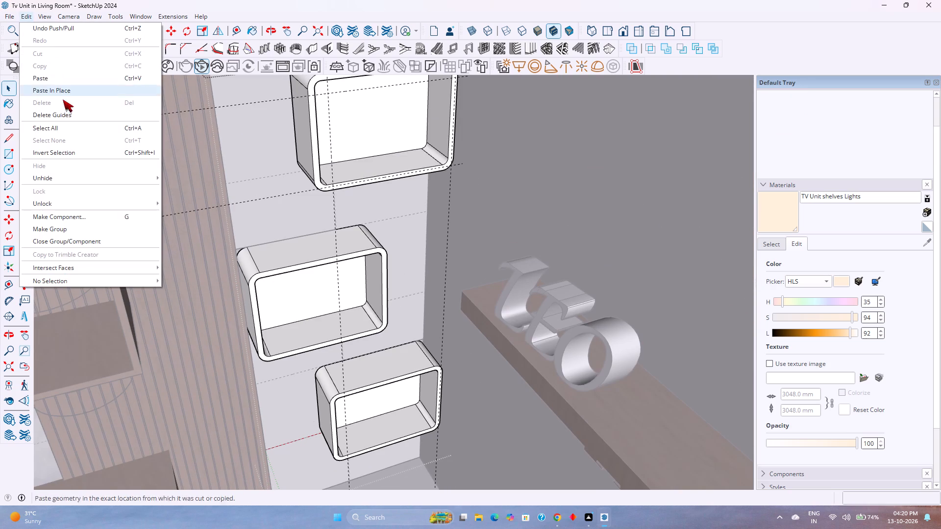
{"action": "left_click", "coordinate": [68, 114]}
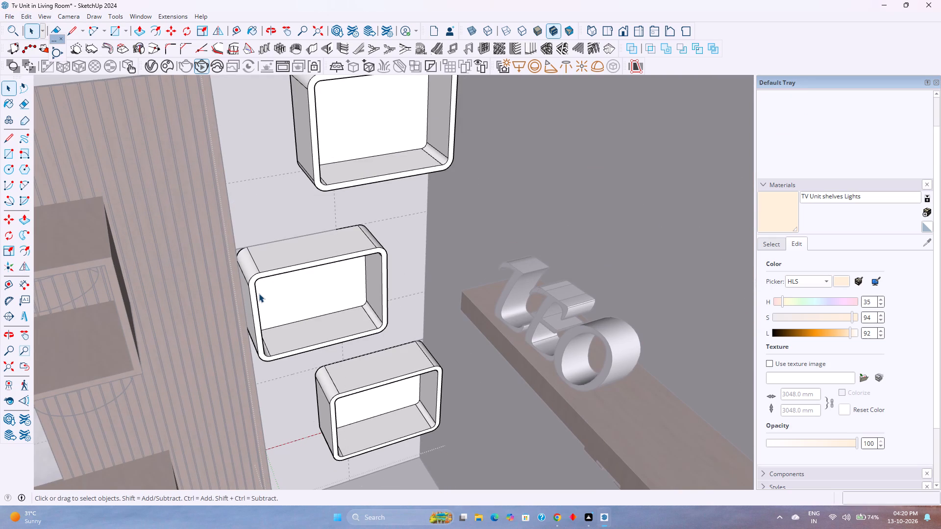
Inspect the three box shelves from several angles, close up and against the TV wall and neighbouring decor.
{"action": "middle_click_drag", "start_coordinate": [293, 292], "coordinate": [328, 335], "text": "shift"}
{"action": "middle_click_drag", "start_coordinate": [380, 368], "coordinate": [370, 359]}
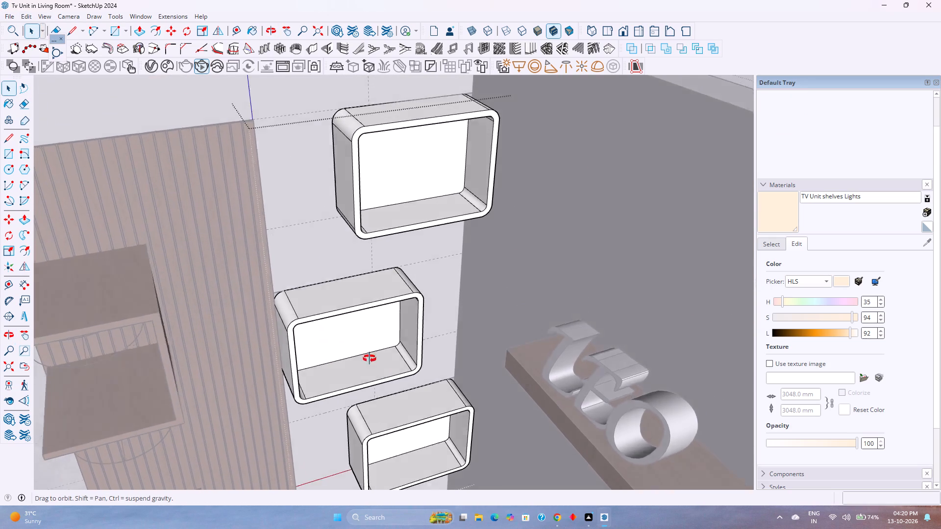
{"action": "middle_click_drag", "start_coordinate": [370, 359], "coordinate": [340, 286]}
{"action": "middle_click", "coordinate": [340, 285]}
{"action": "scroll", "coordinate": [353, 315], "scroll_direction": "up", "scroll_amount": 3}
{"action": "middle_click_drag", "start_coordinate": [354, 317], "coordinate": [336, 290]}
{"action": "middle_click", "coordinate": [336, 289]}
{"action": "middle_click", "coordinate": [334, 285]}
{"action": "middle_click", "coordinate": [333, 283]}
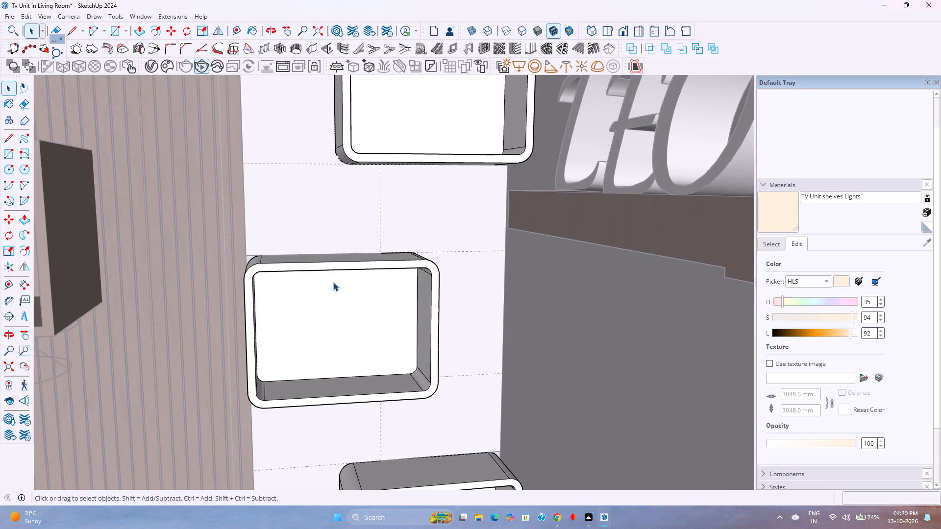
{"action": "scroll", "coordinate": [333, 282], "scroll_direction": "down", "scroll_amount": 3}
{"action": "scroll", "coordinate": [336, 287], "scroll_direction": "up", "scroll_amount": 1}
{"action": "middle_click_drag", "start_coordinate": [336, 287], "coordinate": [382, 250]}
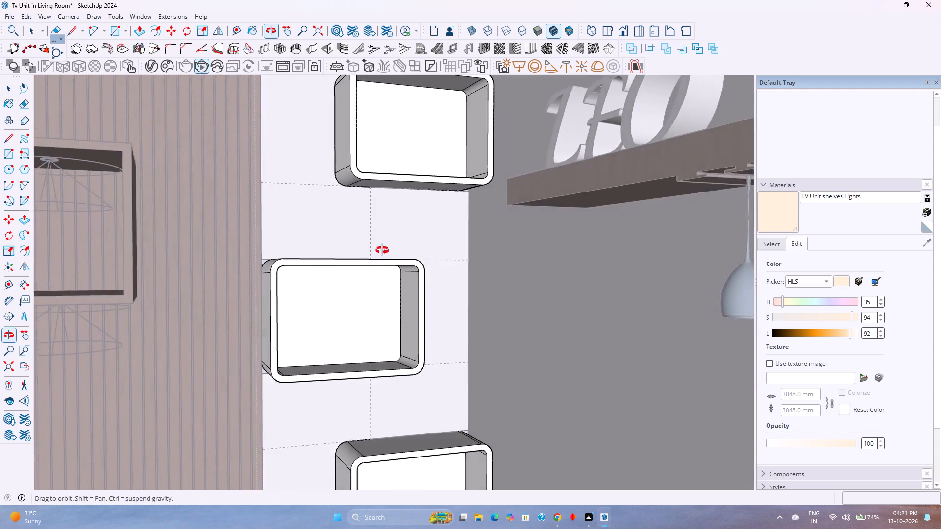
{"action": "middle_click_drag", "start_coordinate": [382, 250], "coordinate": [420, 224]}
{"action": "scroll", "coordinate": [420, 221], "scroll_direction": "up", "scroll_amount": 1}
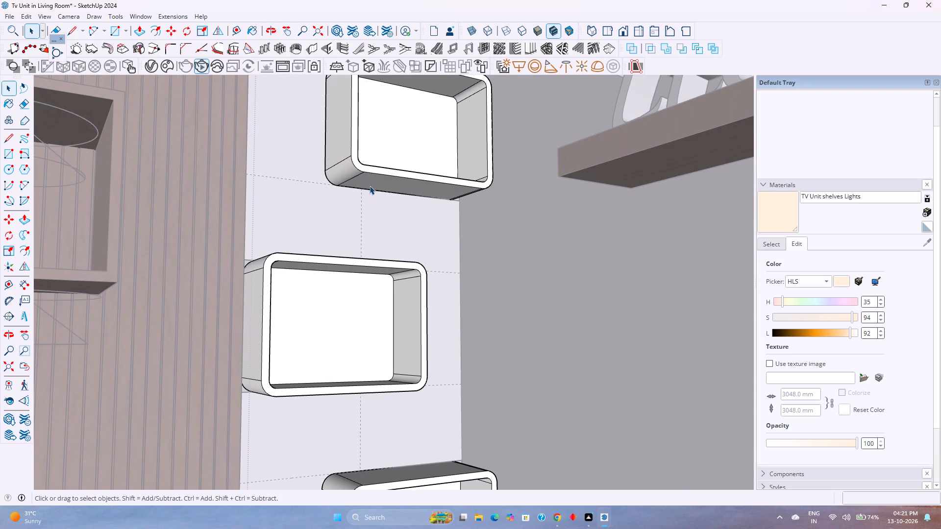
{"action": "scroll", "coordinate": [381, 209], "scroll_direction": "up", "scroll_amount": 1}
{"action": "middle_click_drag", "start_coordinate": [381, 209], "coordinate": [384, 229]}
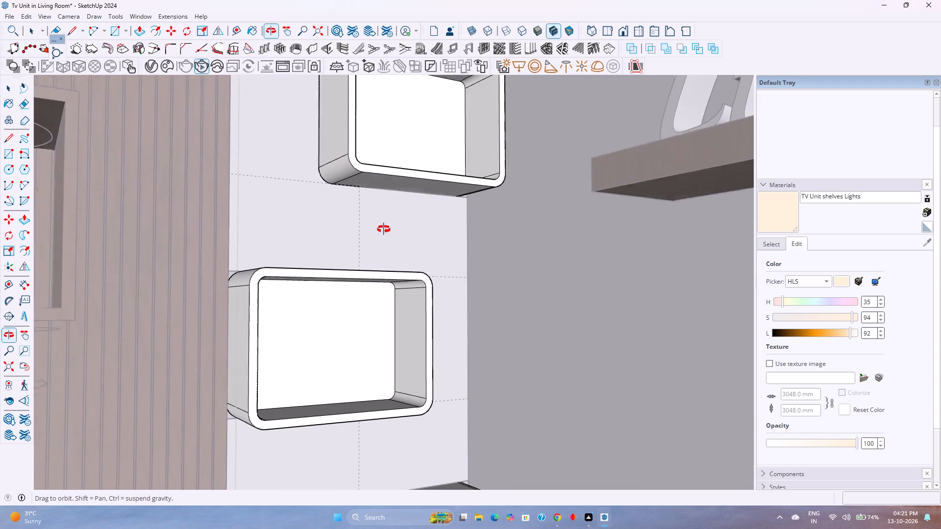
{"action": "middle_click_drag", "start_coordinate": [384, 229], "coordinate": [285, 347]}
{"action": "middle_click_drag", "start_coordinate": [289, 236], "coordinate": [295, 203]}
{"action": "middle_click", "coordinate": [295, 202]}
{"action": "middle_click_drag", "start_coordinate": [363, 332], "coordinate": [361, 325]}
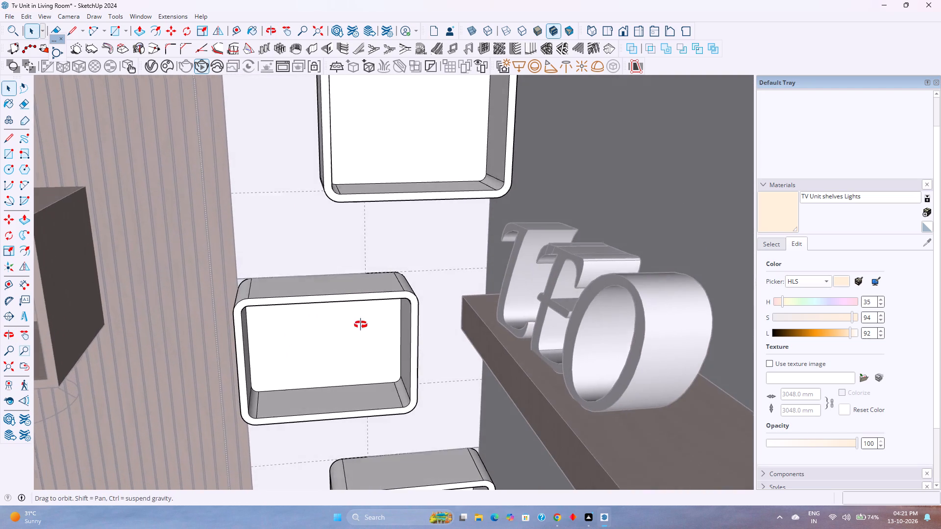
{"action": "middle_click_drag", "start_coordinate": [361, 325], "coordinate": [361, 258]}
{"action": "middle_click", "coordinate": [362, 257]}
{"action": "scroll", "coordinate": [362, 257], "scroll_direction": "down", "scroll_amount": 8}
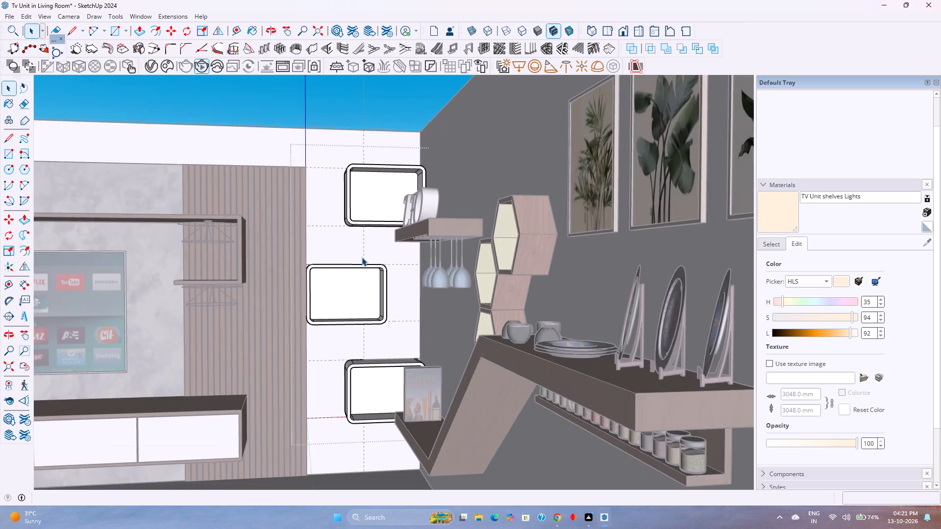
{"action": "scroll", "coordinate": [362, 257], "scroll_direction": "down", "scroll_amount": 5}
{"action": "middle_click_drag", "start_coordinate": [362, 257], "coordinate": [378, 270]}
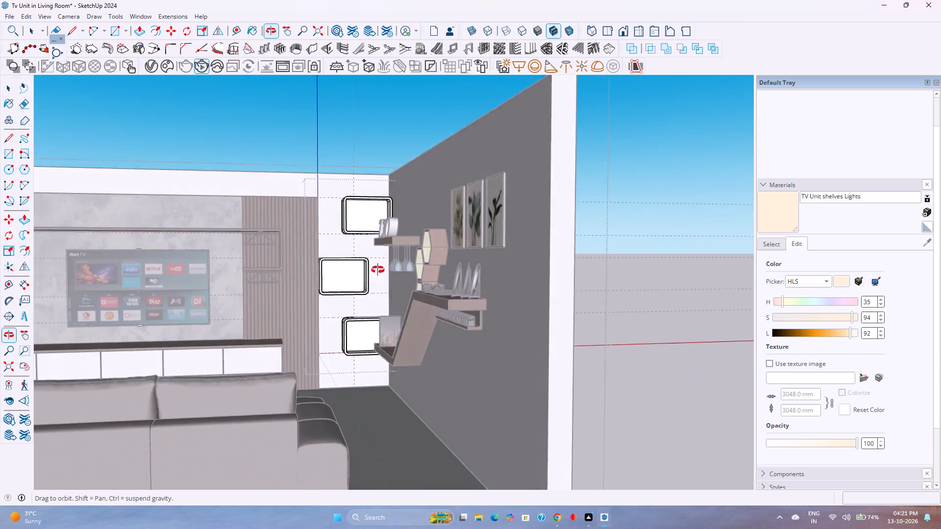
{"action": "middle_click_drag", "start_coordinate": [378, 270], "coordinate": [337, 237]}
{"action": "middle_click", "coordinate": [337, 237]}
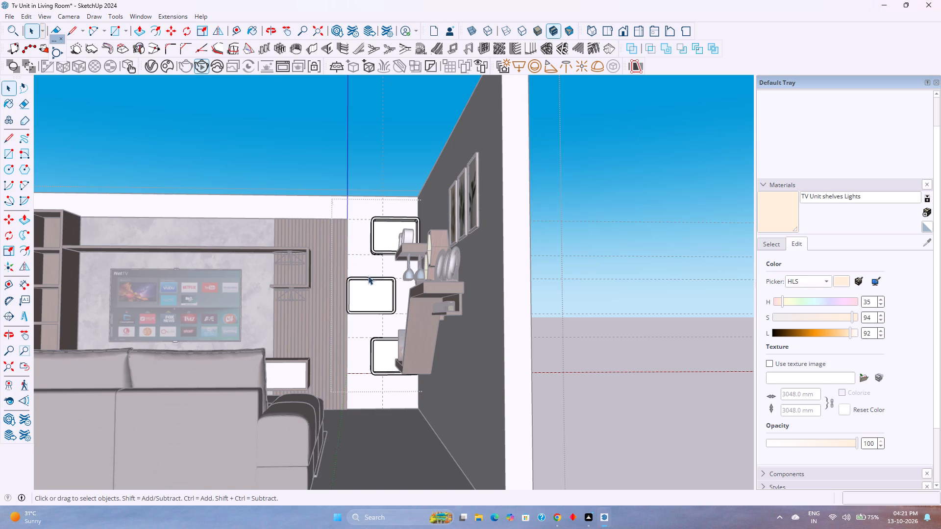
Place a horizontal guide on the shelf wall 6" above the line level with the middle box's top edge.
{"action": "scroll", "coordinate": [386, 264], "scroll_direction": "up", "scroll_amount": 3}
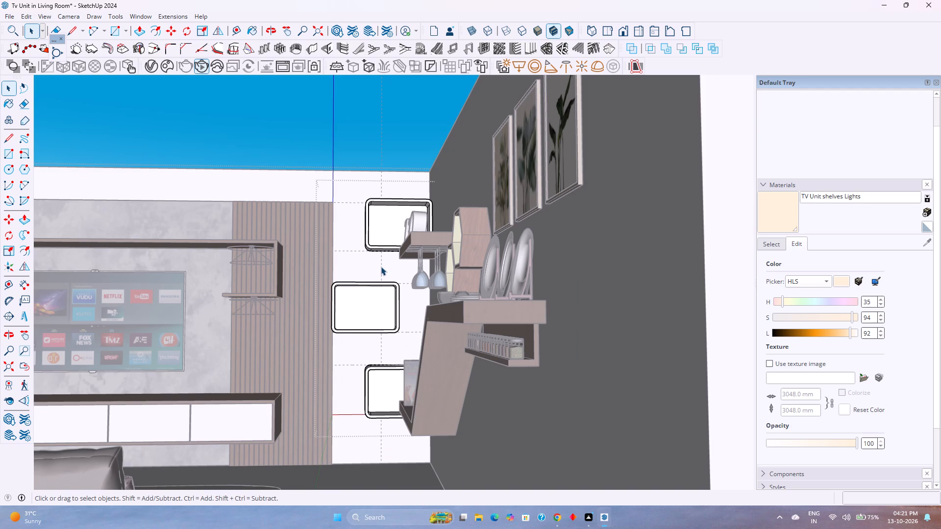
{"action": "scroll", "coordinate": [358, 234], "scroll_direction": "up", "scroll_amount": 3}
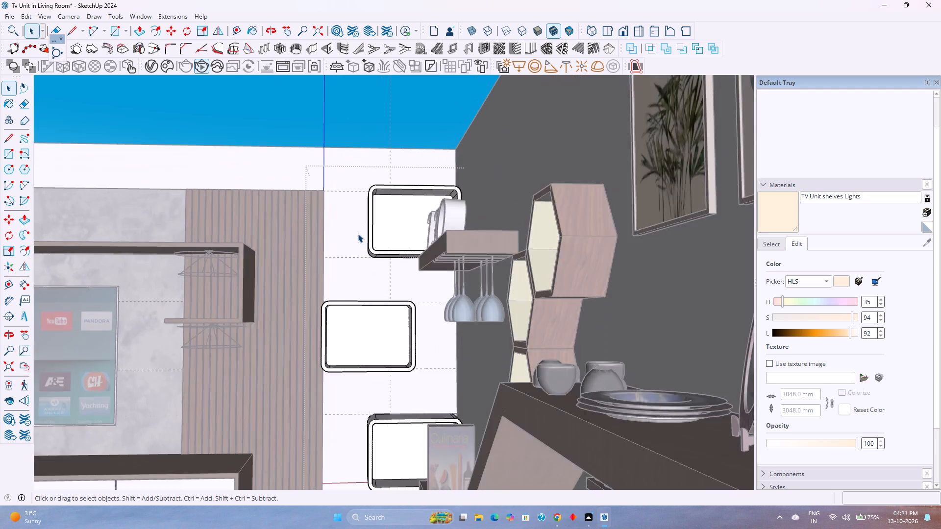
{"action": "scroll", "coordinate": [358, 234], "scroll_direction": "up", "scroll_amount": 2}
{"action": "middle_click_drag", "start_coordinate": [358, 234], "coordinate": [410, 292]}
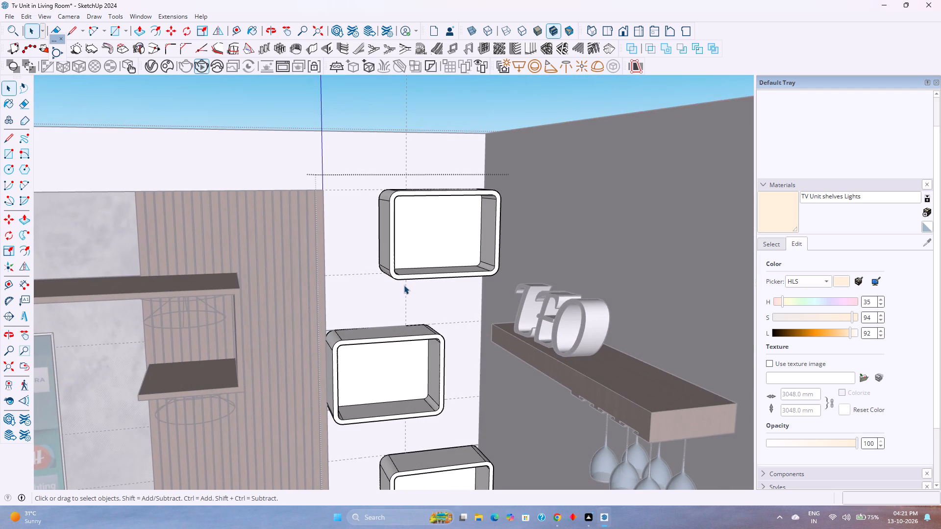
{"action": "scroll", "coordinate": [375, 241], "scroll_direction": "up", "scroll_amount": 3}
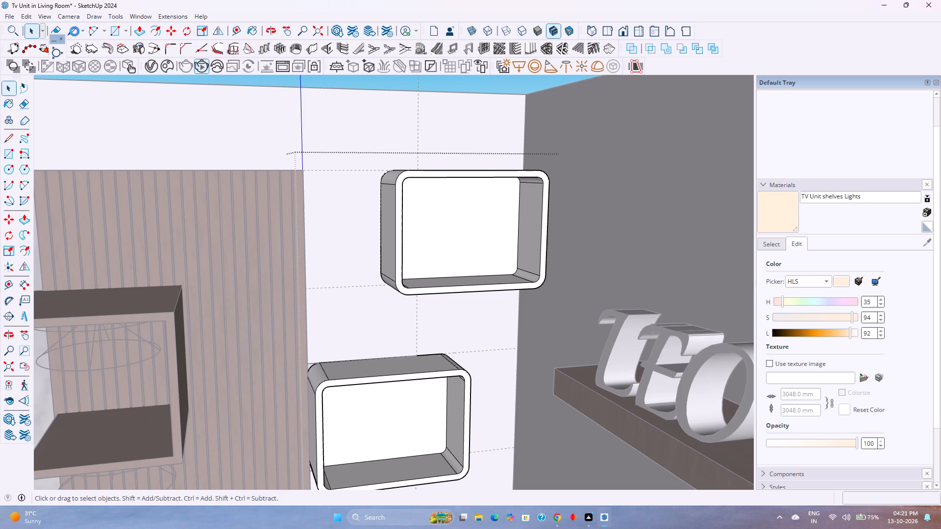
{"action": "left_click", "coordinate": [241, 30]}
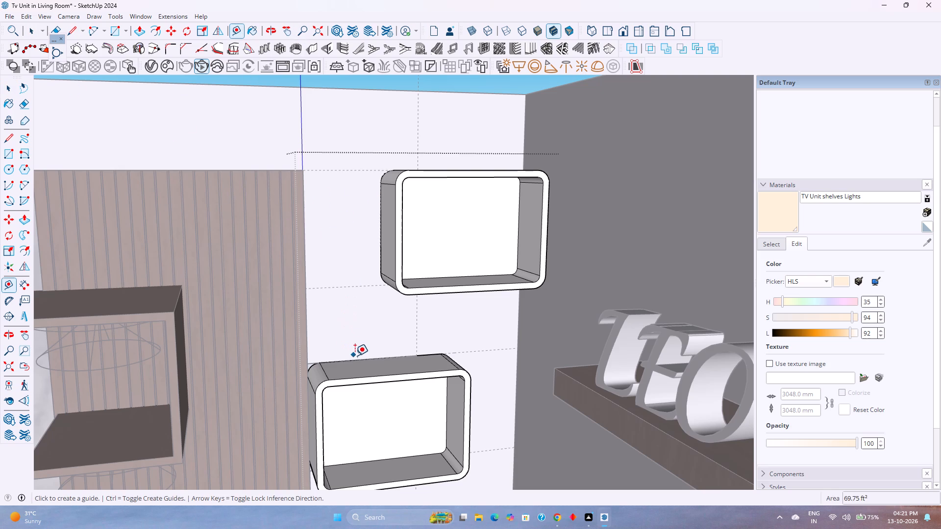
{"action": "left_click", "coordinate": [362, 359]}
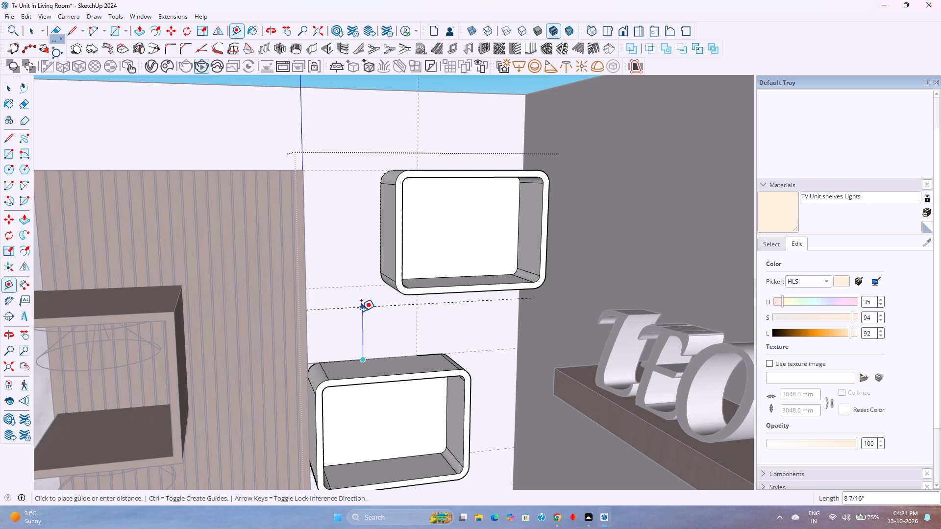
{"action": "key", "text": "6"}
{"action": "key", "text": "Return"}
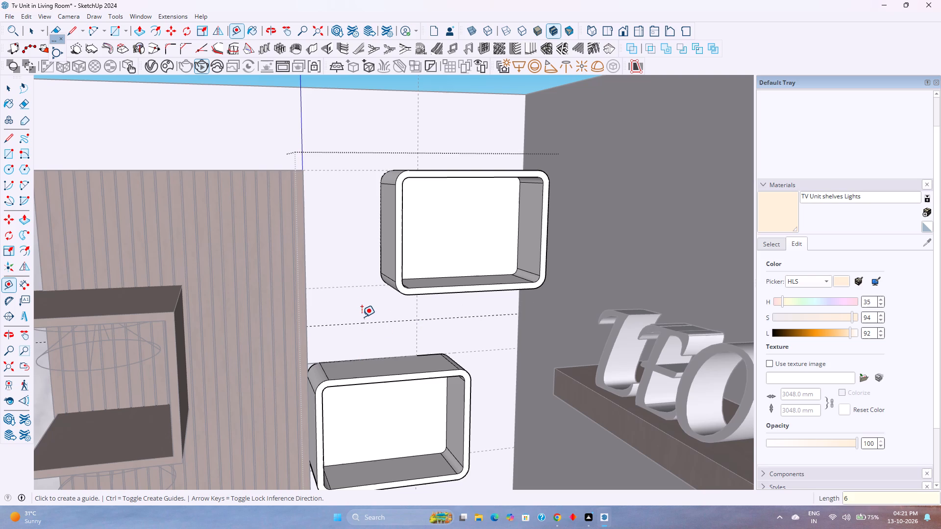
Place a horizontal guide 9" below the wall line level with the top box's upper edge.
{"action": "left_click", "coordinate": [348, 169]}
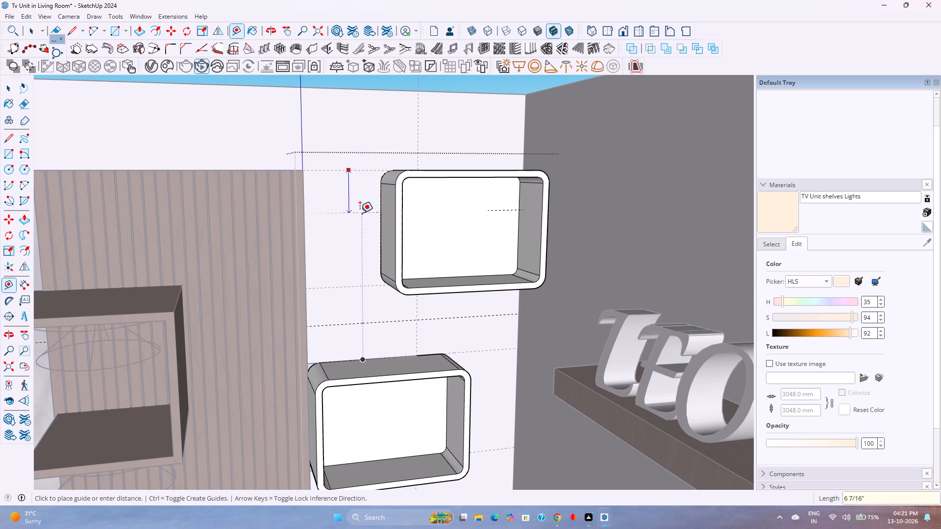
{"action": "key", "text": "6"}
{"action": "key", "text": "Return"}
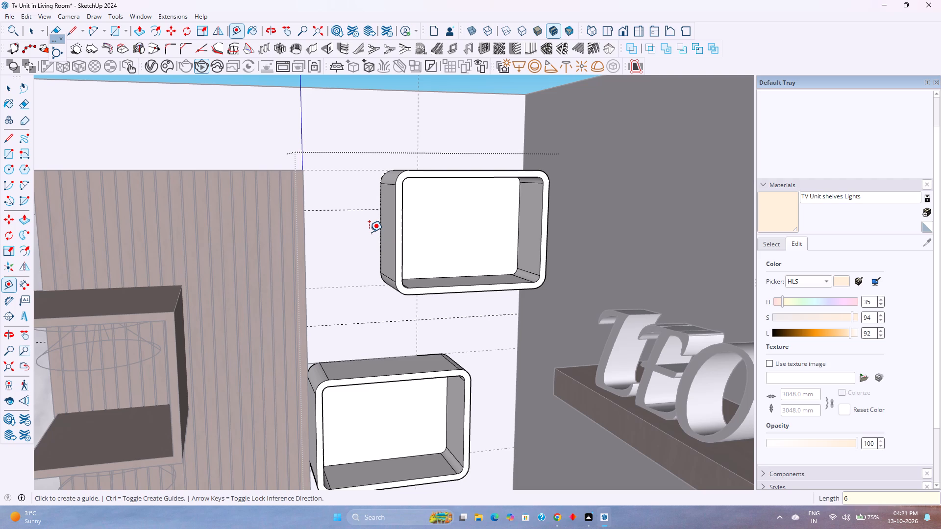
{"action": "key", "text": "9"}
{"action": "key", "text": "Return"}
Place horizontal guides 9" below each of the wall lines level with the middle box's top and bottom edges.
{"action": "left_click", "coordinate": [484, 350]}
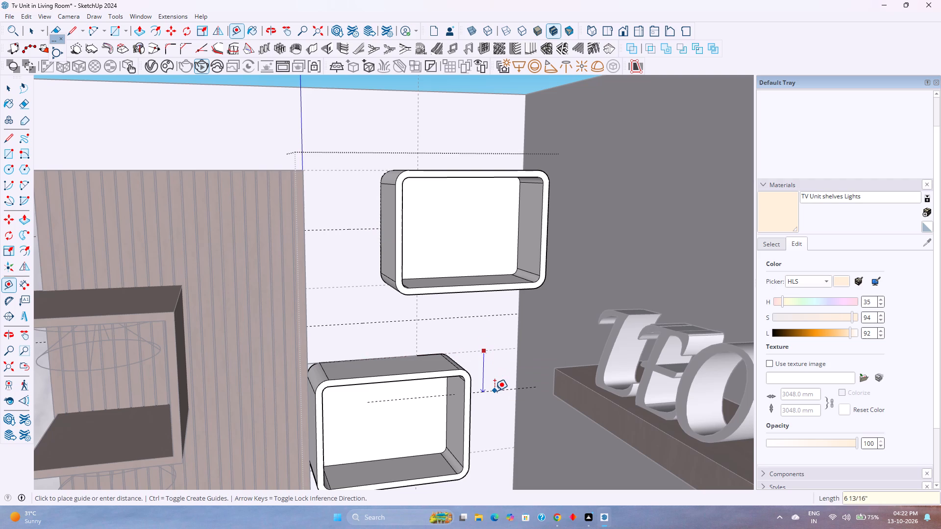
{"action": "key", "text": "9"}
{"action": "key", "text": "Return"}
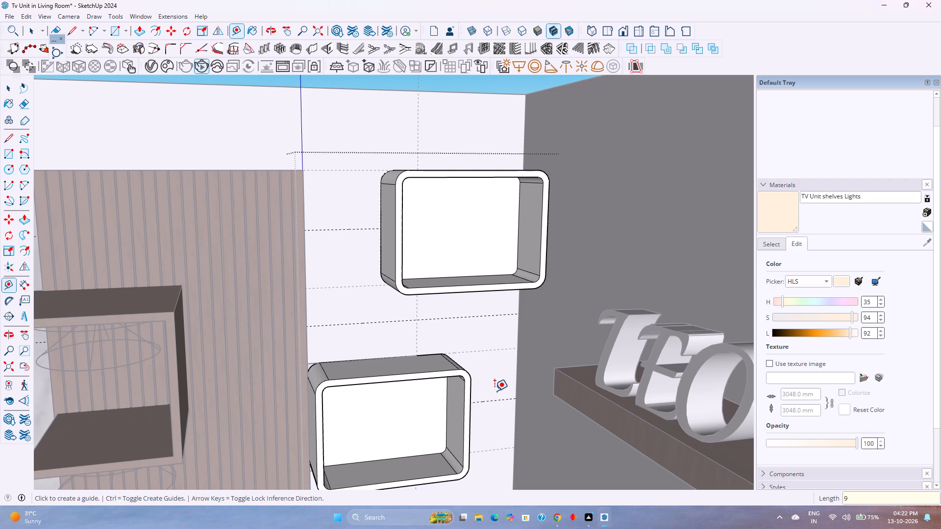
{"action": "scroll", "coordinate": [449, 338], "scroll_direction": "down", "scroll_amount": 4}
{"action": "middle_click_drag", "start_coordinate": [438, 402], "coordinate": [410, 314]}
{"action": "middle_click", "coordinate": [411, 313]}
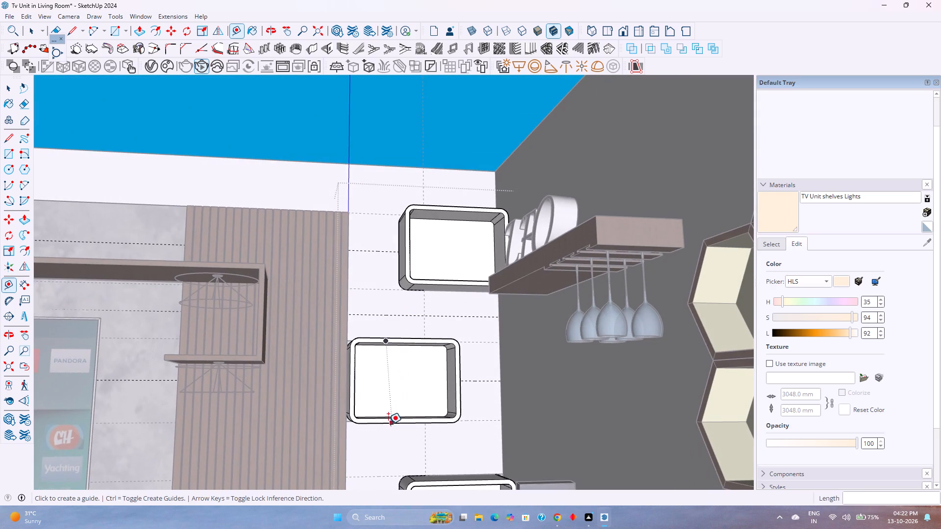
{"action": "middle_click_drag", "start_coordinate": [388, 428], "coordinate": [385, 348], "text": "shift"}
{"action": "left_click", "coordinate": [474, 344]}
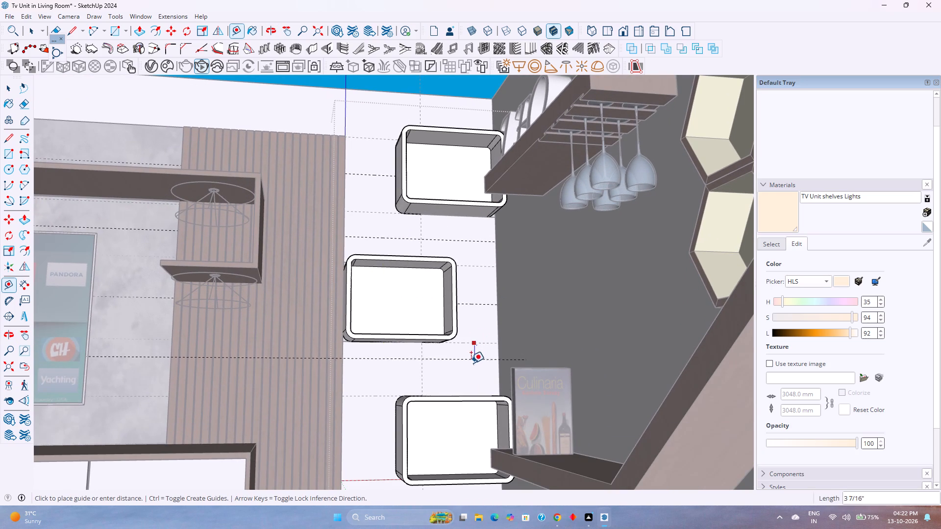
{"action": "key", "text": "9"}
{"action": "key", "text": "Return"}
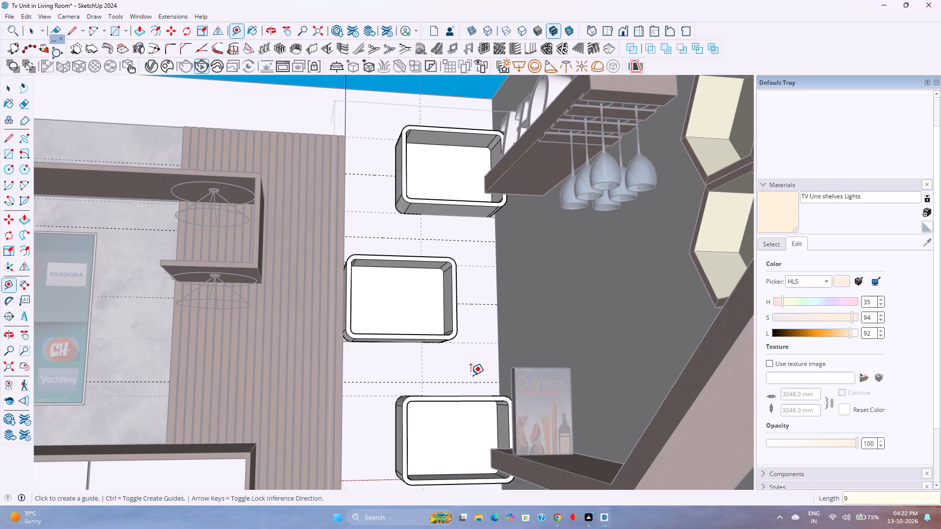
Set the last guide's offset to 6" below the wall line level with the middle box's bottom edge.
{"action": "key", "text": "6"}
{"action": "key", "text": "Return"}
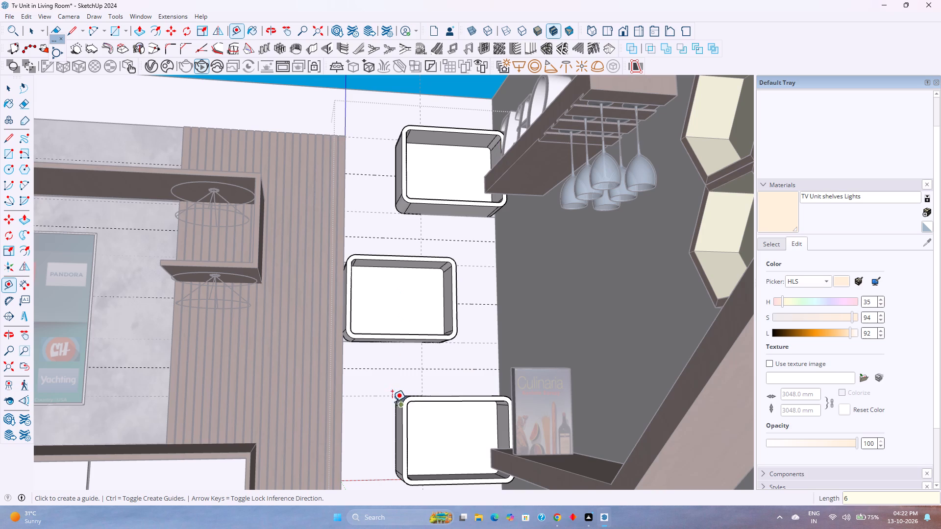
Place a horizontal guide 9" below the wall line level with the bottom box's top edge.
{"action": "left_click", "coordinate": [381, 397]}
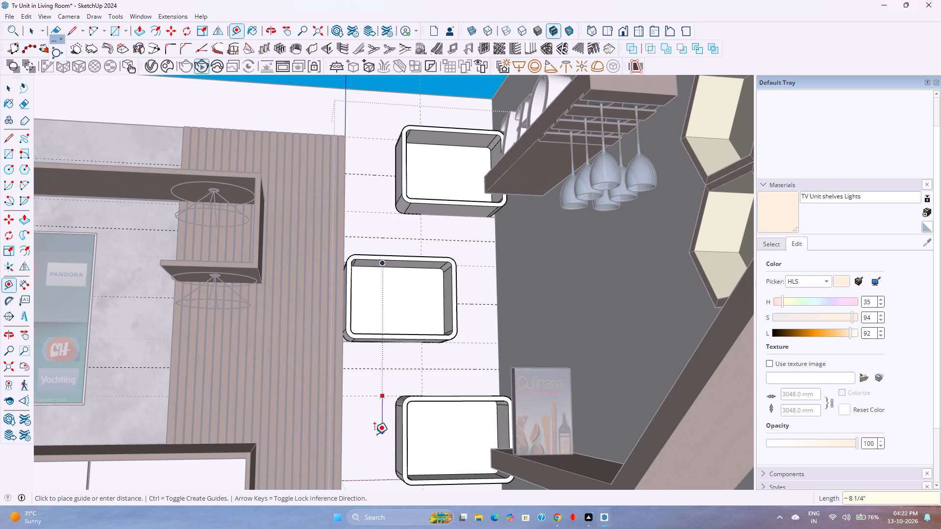
{"action": "key", "text": "Escape"}
{"action": "left_click", "coordinate": [367, 396]}
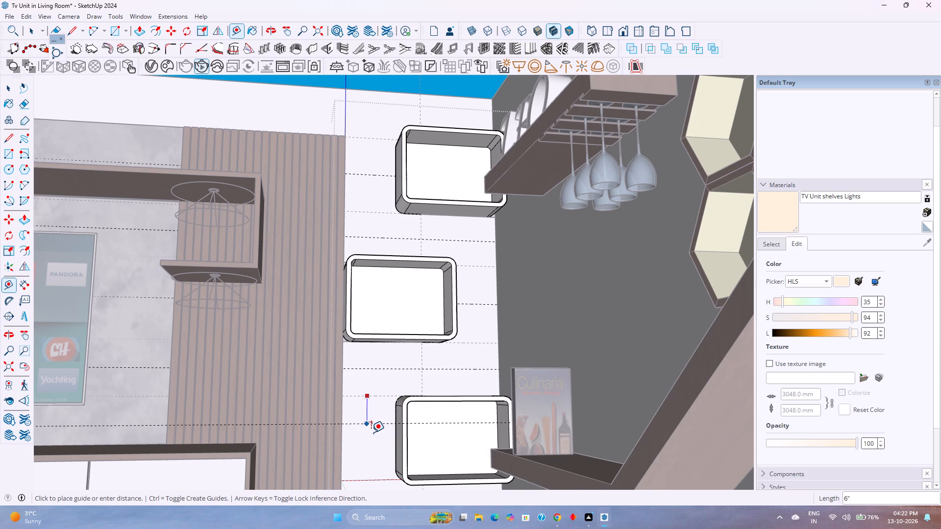
{"action": "key", "text": "9"}
{"action": "key", "text": "Return"}
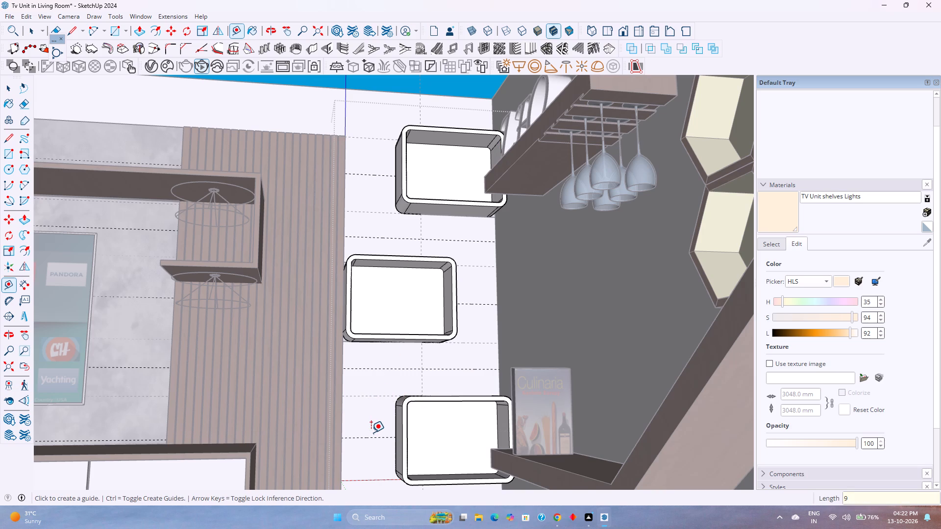
Place a horizontal guide on the shelf wall 9" below the bottom box's lower edge.
{"action": "middle_click_drag", "start_coordinate": [342, 440], "coordinate": [340, 350], "text": "shift"}
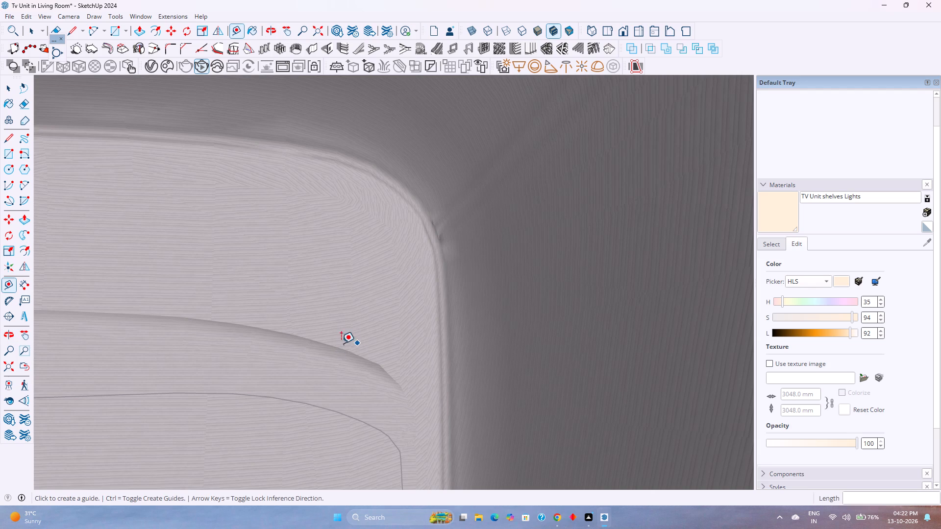
{"action": "left_click", "coordinate": [13, 372]}
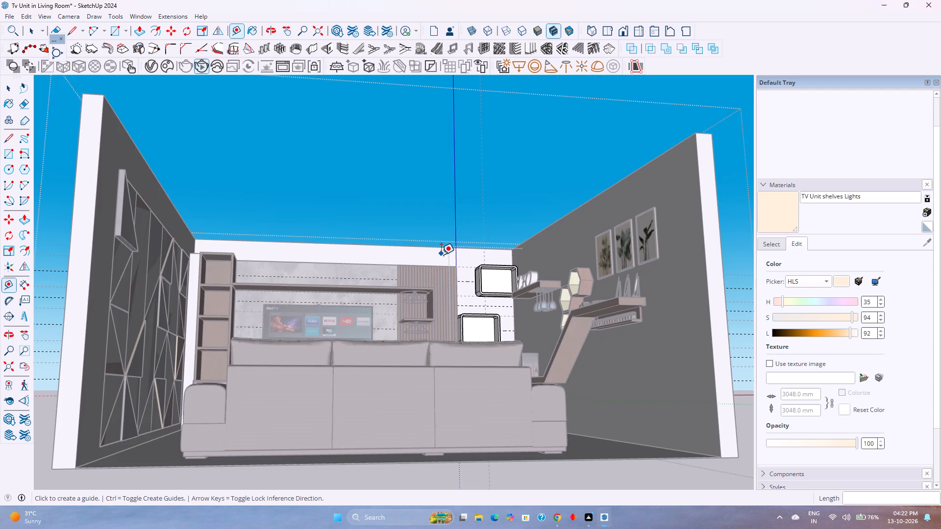
{"action": "scroll", "coordinate": [469, 306], "scroll_direction": "up", "scroll_amount": 5}
{"action": "middle_click_drag", "start_coordinate": [472, 322], "coordinate": [462, 325], "text": "shift"}
{"action": "scroll", "coordinate": [478, 329], "scroll_direction": "up", "scroll_amount": 2}
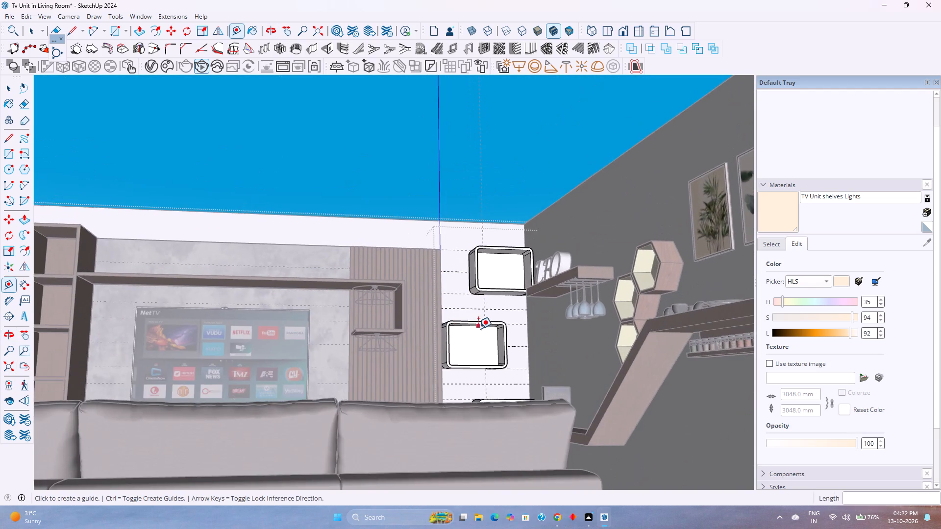
{"action": "scroll", "coordinate": [478, 329], "scroll_direction": "up", "scroll_amount": 1}
{"action": "middle_click_drag", "start_coordinate": [480, 330], "coordinate": [439, 278]}
{"action": "middle_click_drag", "start_coordinate": [439, 278], "coordinate": [479, 419]}
{"action": "scroll", "coordinate": [488, 425], "scroll_direction": "down", "scroll_amount": 2}
{"action": "middle_click_drag", "start_coordinate": [492, 459], "coordinate": [470, 380], "text": "shift"}
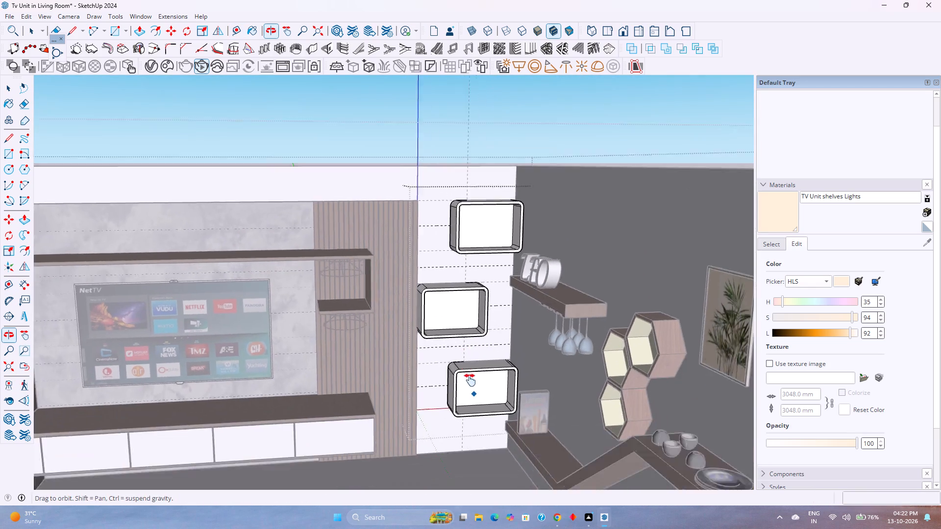
{"action": "middle_click_drag", "start_coordinate": [470, 380], "coordinate": [452, 316], "text": "shift"}
{"action": "middle_click", "coordinate": [452, 316], "text": "shift"}
{"action": "scroll", "coordinate": [432, 344], "scroll_direction": "up", "scroll_amount": 5}
{"action": "middle_click_drag", "start_coordinate": [432, 360], "coordinate": [433, 364]}
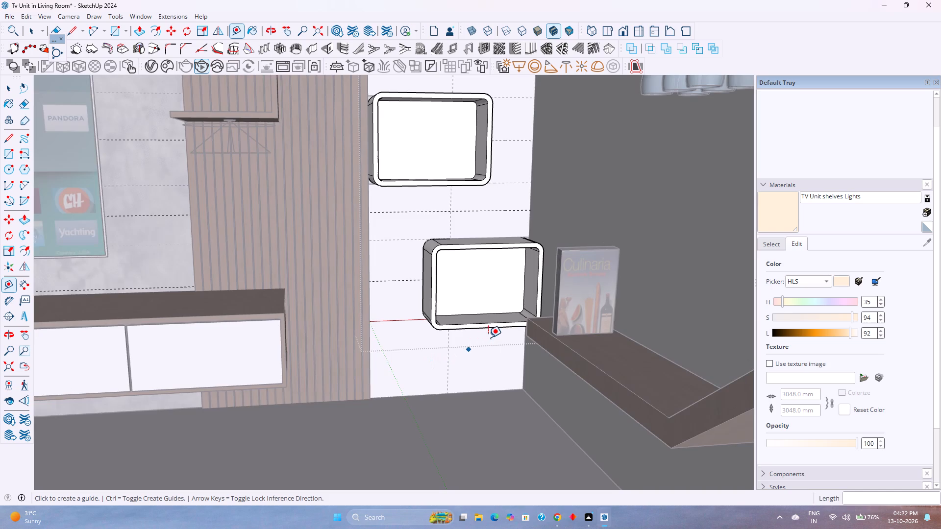
{"action": "scroll", "coordinate": [488, 337], "scroll_direction": "up", "scroll_amount": 5}
{"action": "middle_click_drag", "start_coordinate": [457, 351], "coordinate": [448, 293]}
{"action": "middle_click", "coordinate": [448, 293]}
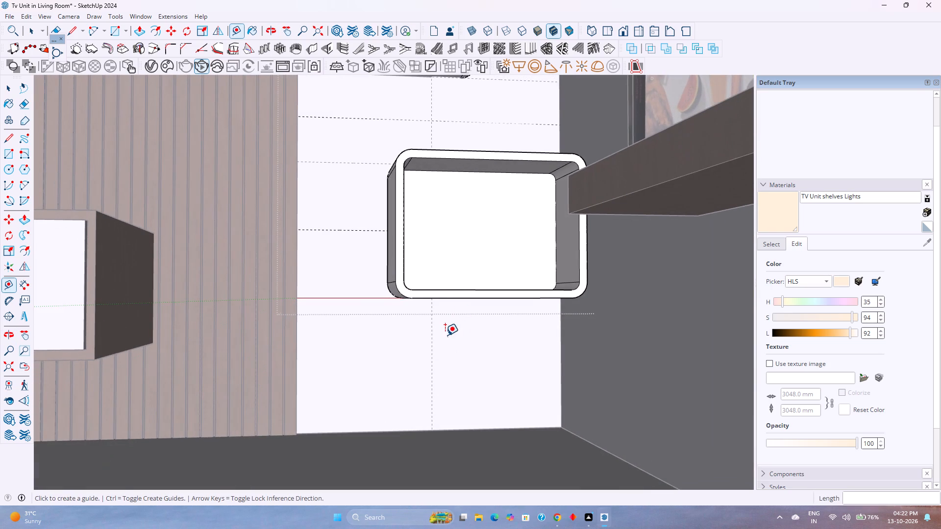
{"action": "scroll", "coordinate": [441, 335], "scroll_direction": "up", "scroll_amount": 1}
{"action": "left_click", "coordinate": [361, 293]}
{"action": "key", "text": "Escape"}
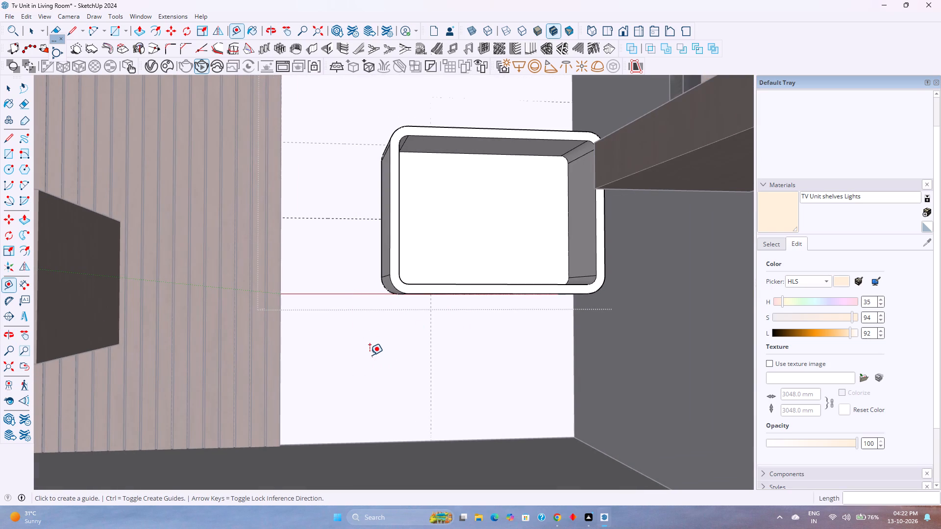
{"action": "middle_click_drag", "start_coordinate": [448, 328], "coordinate": [436, 296]}
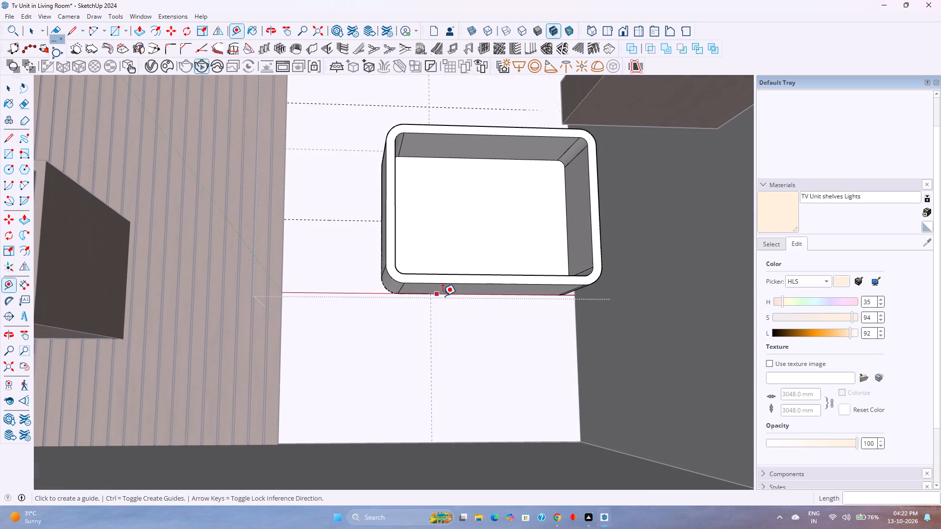
{"action": "left_click", "coordinate": [457, 296]}
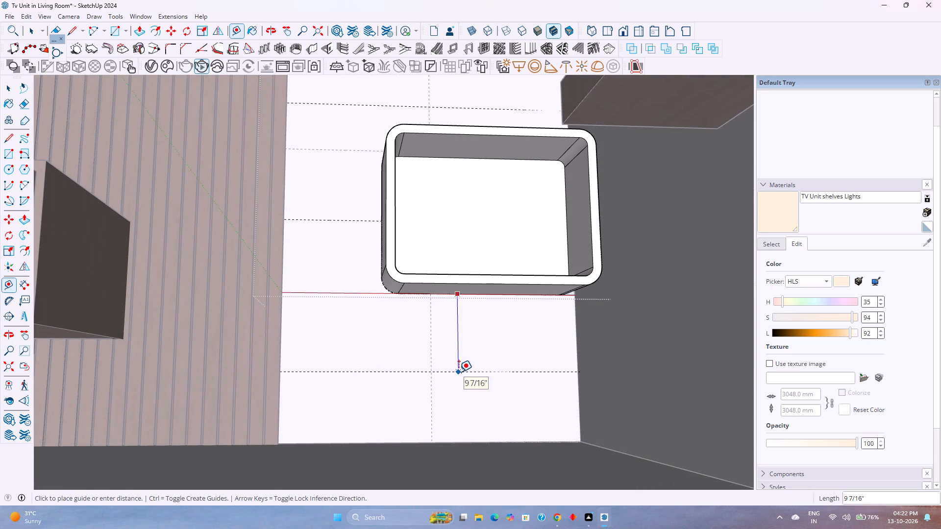
{"action": "key", "text": "9"}
{"action": "key", "text": "Return"}
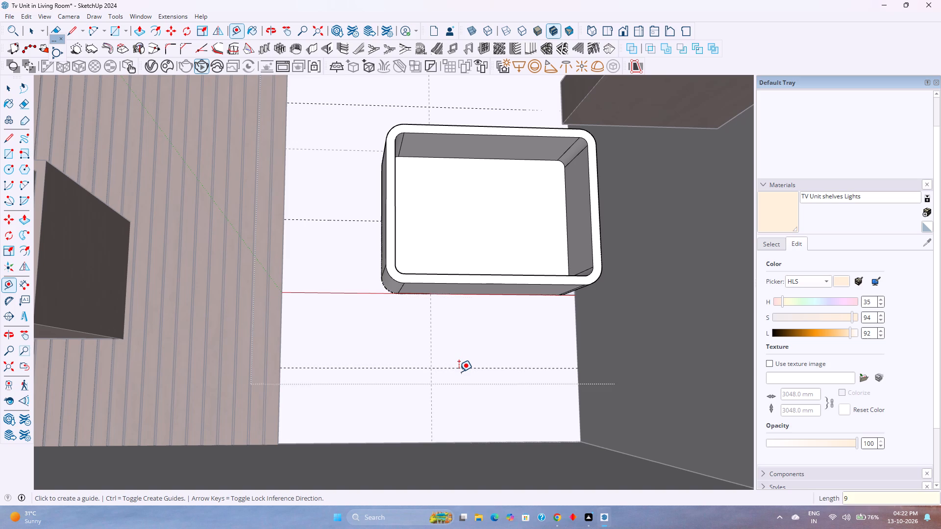
Draw a 9" line from the top box's side towards the slatted panel, continuing down to the guide between the top and middle boxes.
{"action": "scroll", "coordinate": [459, 372], "scroll_direction": "down", "scroll_amount": 3}
{"action": "scroll", "coordinate": [448, 272], "scroll_direction": "down", "scroll_amount": 2}
{"action": "middle_click_drag", "start_coordinate": [448, 272], "coordinate": [461, 327]}
{"action": "middle_click", "coordinate": [461, 328]}
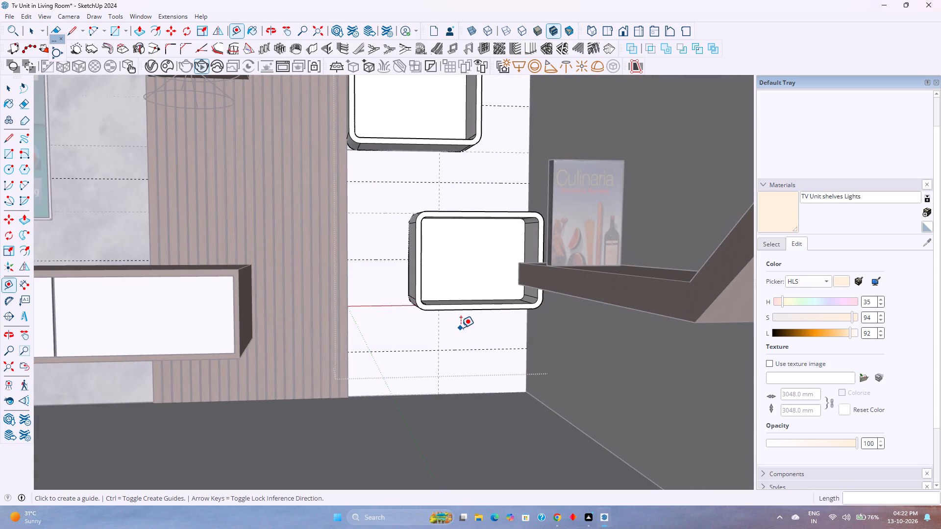
{"action": "scroll", "coordinate": [460, 327], "scroll_direction": "down", "scroll_amount": 1}
{"action": "middle_click_drag", "start_coordinate": [454, 319], "coordinate": [452, 373], "text": "shift"}
{"action": "scroll", "coordinate": [427, 271], "scroll_direction": "down", "scroll_amount": 2}
{"action": "middle_click_drag", "start_coordinate": [427, 271], "coordinate": [436, 317]}
{"action": "scroll", "coordinate": [429, 270], "scroll_direction": "down", "scroll_amount": 2}
{"action": "middle_click_drag", "start_coordinate": [429, 268], "coordinate": [431, 362], "text": "shift"}
{"action": "middle_click", "coordinate": [431, 362], "text": "shift"}
{"action": "scroll", "coordinate": [409, 226], "scroll_direction": "up", "scroll_amount": 4}
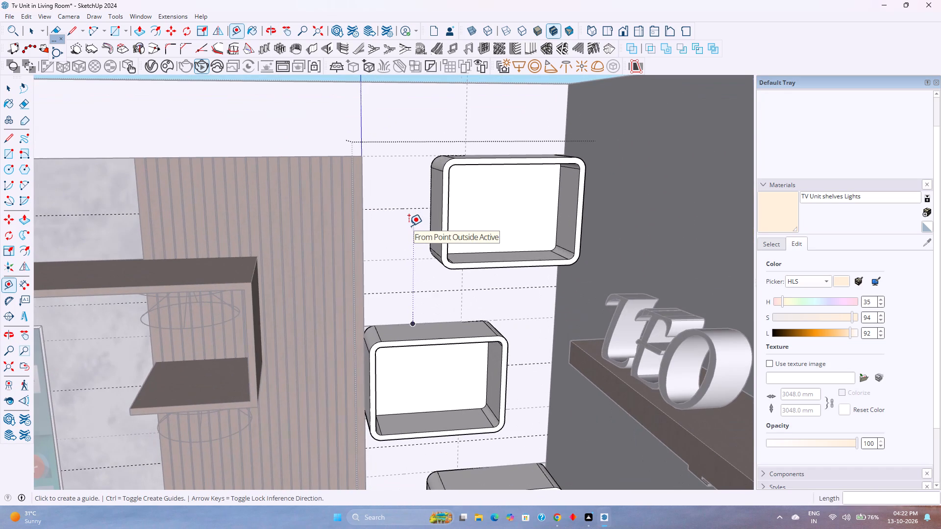
{"action": "scroll", "coordinate": [409, 226], "scroll_direction": "up", "scroll_amount": 1}
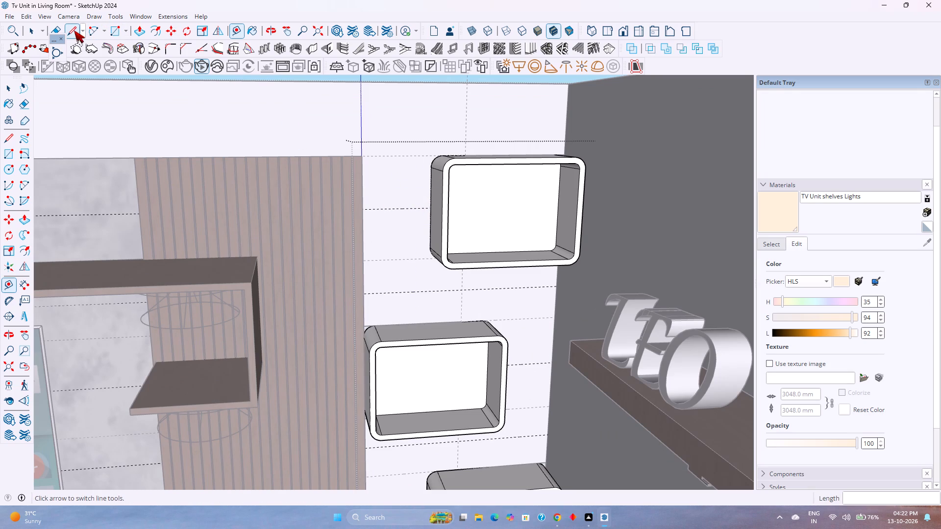
{"action": "left_click", "coordinate": [74, 30]}
{"action": "left_click", "coordinate": [433, 208]}
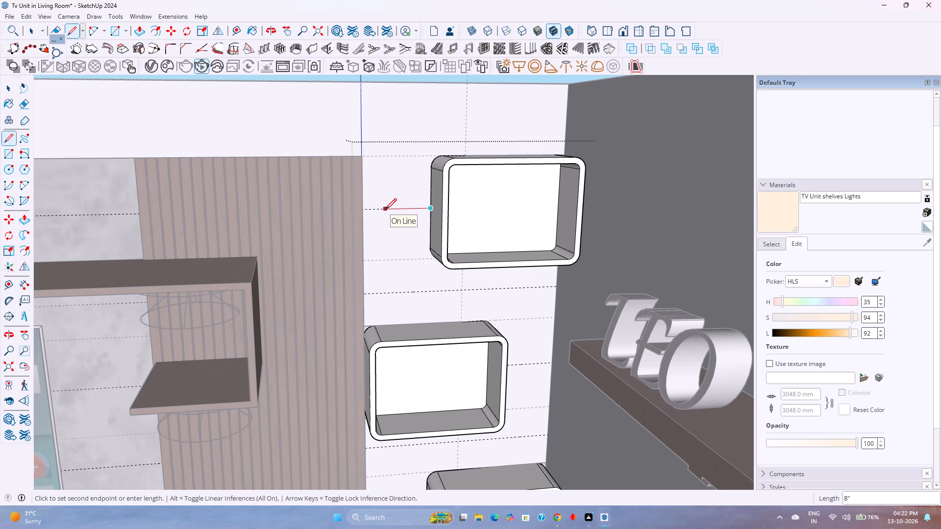
{"action": "key", "text": "9"}
{"action": "key", "text": "Return"}
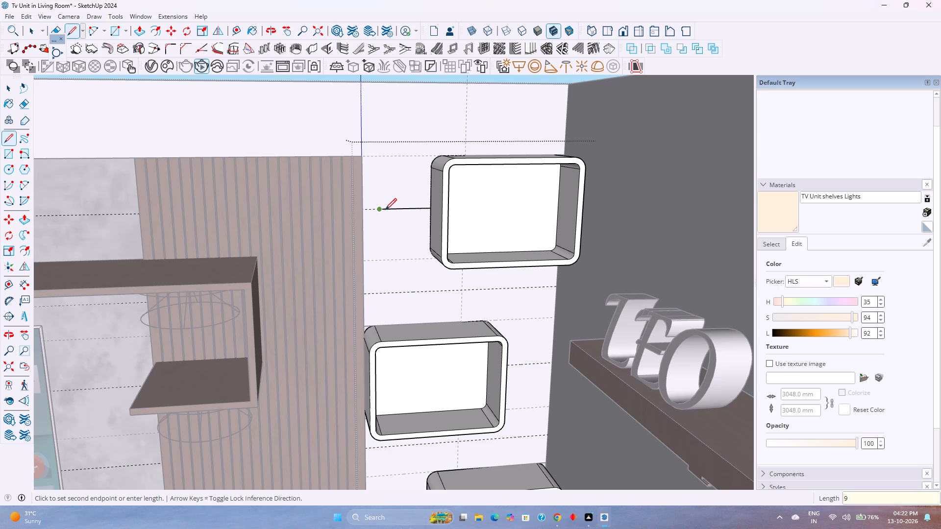
{"action": "left_click", "coordinate": [384, 292]}
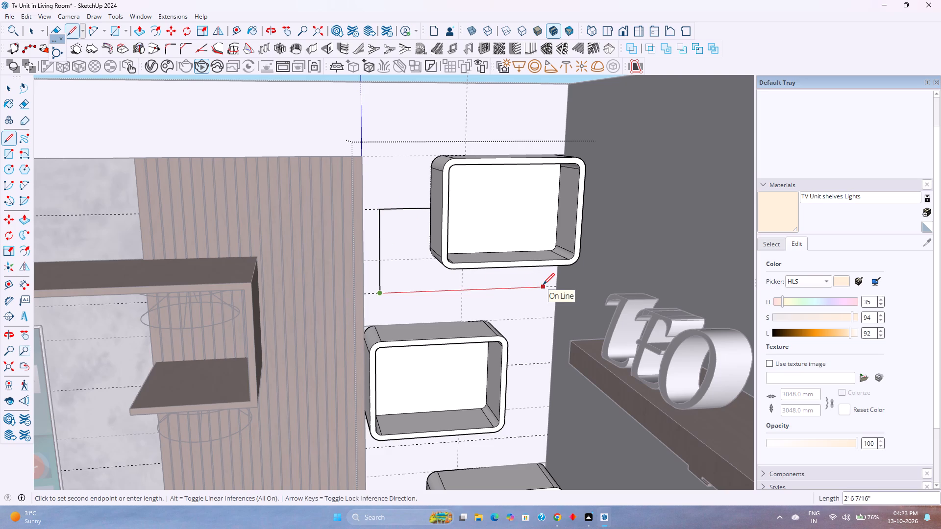
Continue the path 2'6" along the guide above the middle box, and 2'6" straight down to the guide below that box.
{"action": "scroll", "coordinate": [543, 285], "scroll_direction": "up", "scroll_amount": 8}
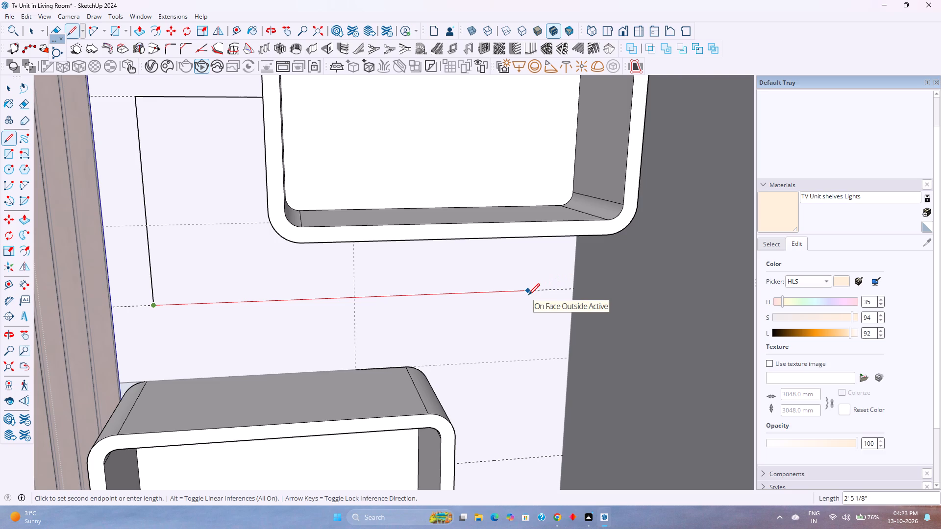
{"action": "type", "text": "2'6\""}
{"action": "key", "text": "Return"}
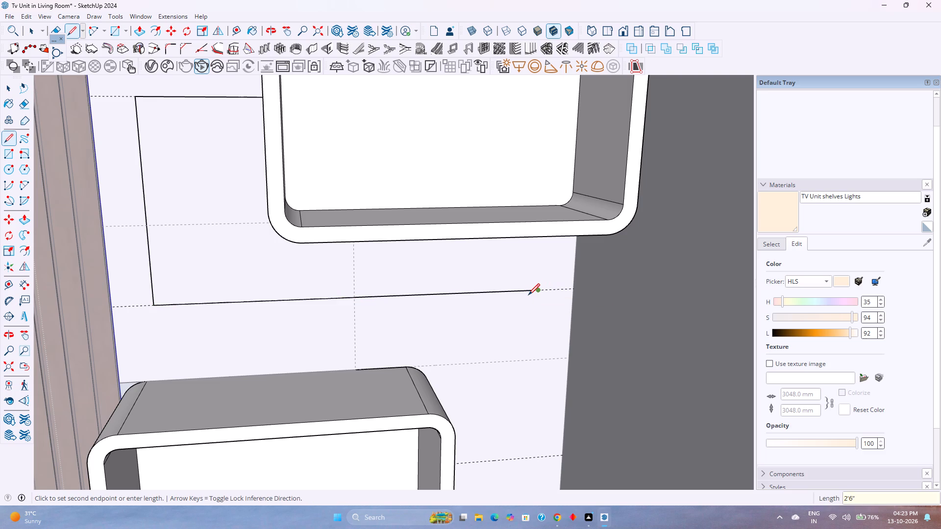
{"action": "scroll", "coordinate": [519, 360], "scroll_direction": "down", "scroll_amount": 2}
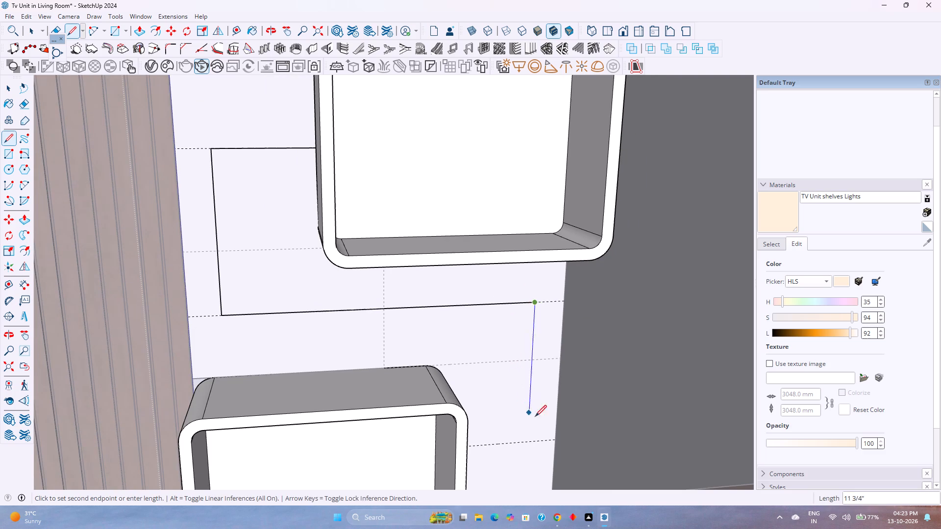
{"action": "key", "text": "Up"}
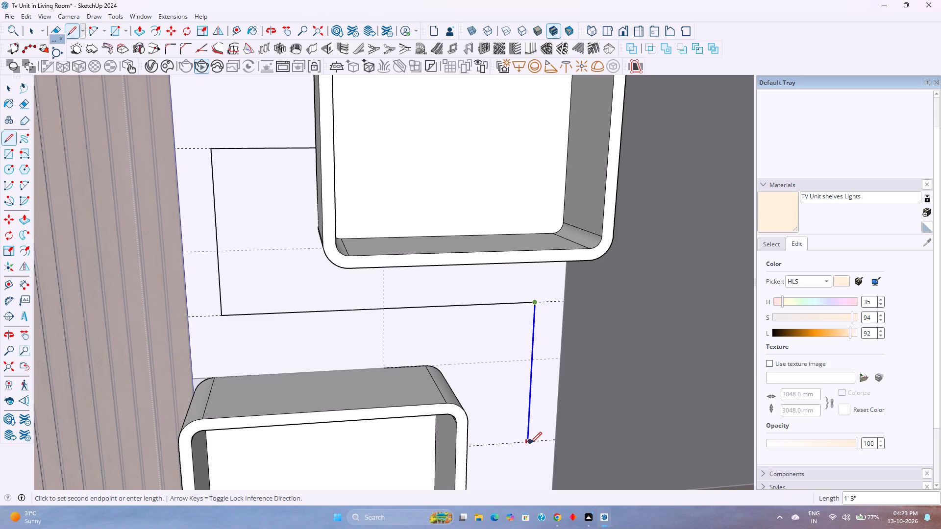
{"action": "scroll", "coordinate": [530, 443], "scroll_direction": "down", "scroll_amount": 3}
{"action": "middle_click_drag", "start_coordinate": [530, 443], "coordinate": [491, 312], "text": "shift"}
{"action": "middle_click", "coordinate": [491, 312], "text": "shift"}
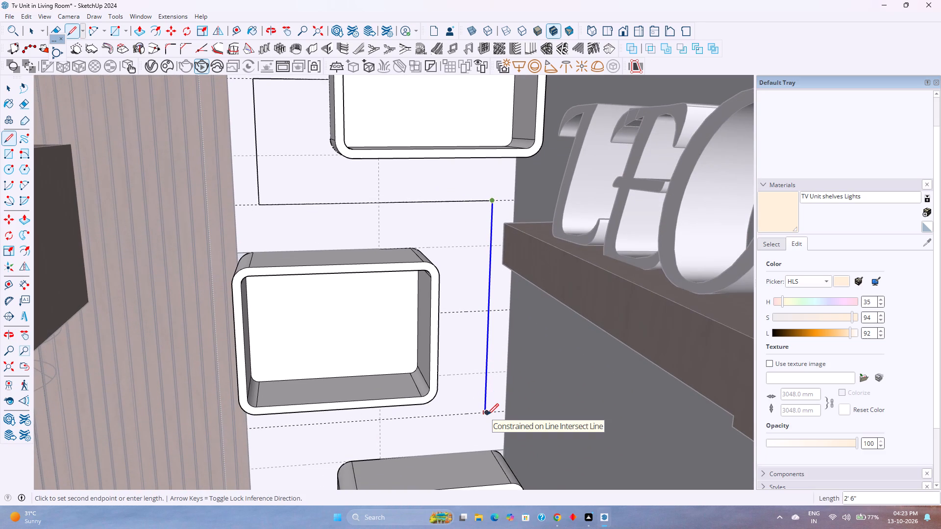
{"action": "left_click", "coordinate": [487, 415]}
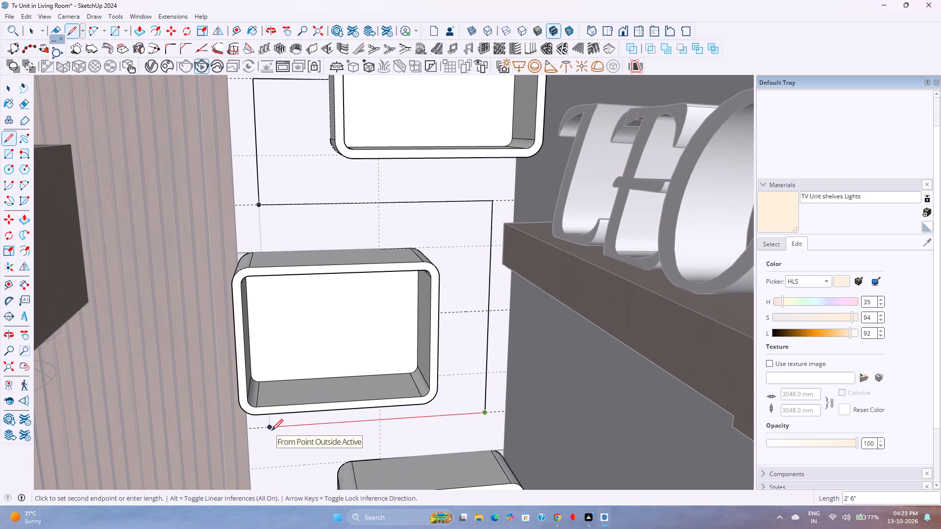
Extend the path 2'6" back towards the slatted panel, down to the guide beneath the bottom box, and 2'6" across along it.
{"action": "left_click", "coordinate": [272, 431]}
{"action": "middle_click_drag", "start_coordinate": [281, 464], "coordinate": [301, 265], "text": "shift"}
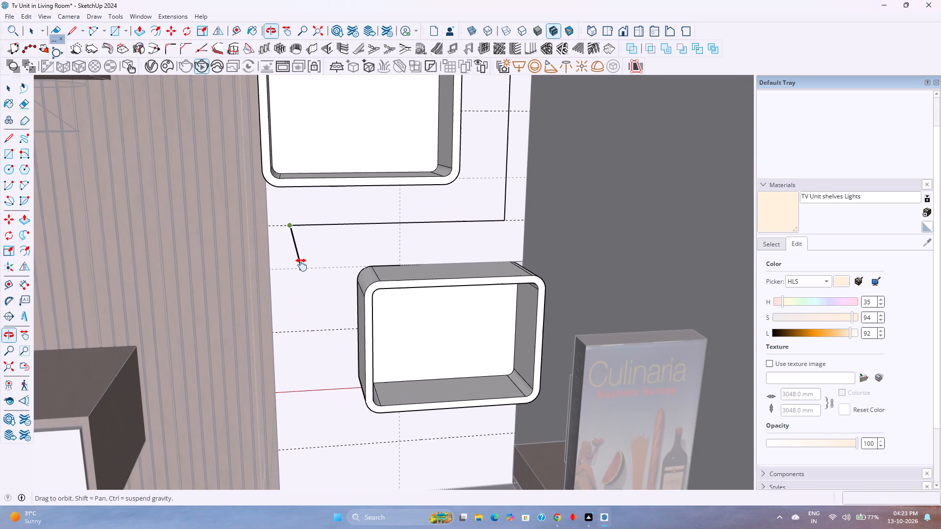
{"action": "middle_click_drag", "start_coordinate": [301, 265], "coordinate": [302, 264], "text": "shift"}
{"action": "middle_click", "coordinate": [302, 264], "text": "shift"}
{"action": "left_click", "coordinate": [296, 447]}
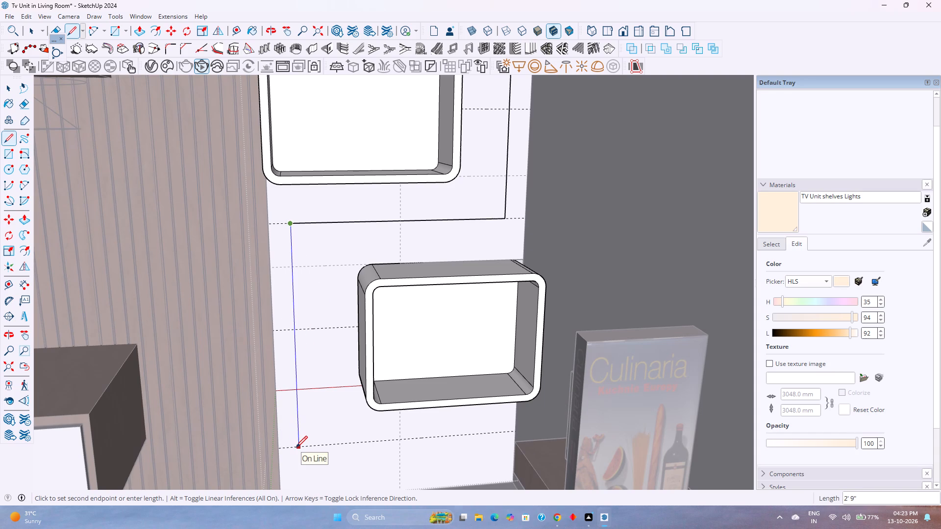
{"action": "left_click", "coordinate": [497, 434]}
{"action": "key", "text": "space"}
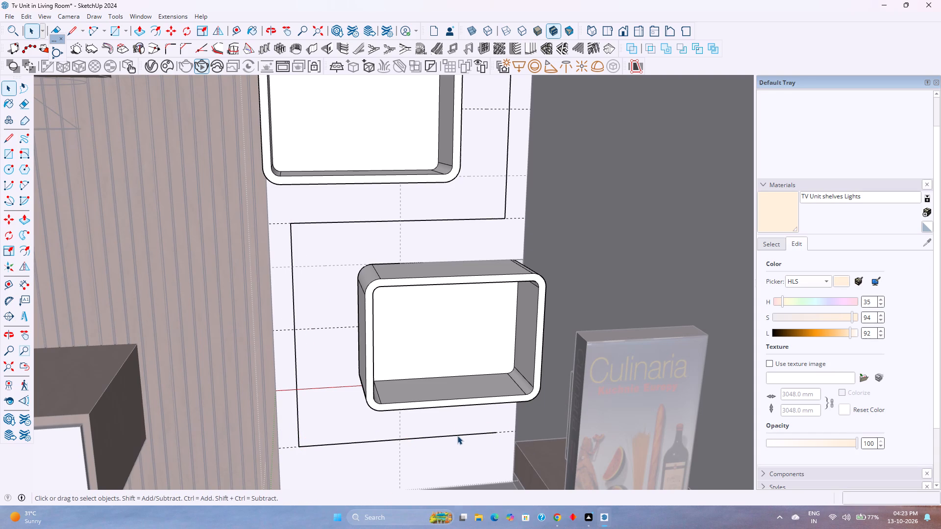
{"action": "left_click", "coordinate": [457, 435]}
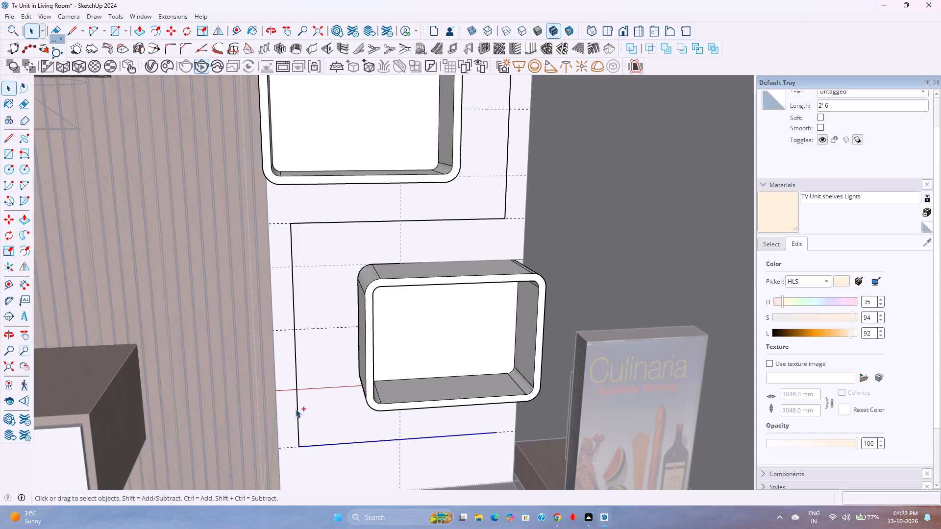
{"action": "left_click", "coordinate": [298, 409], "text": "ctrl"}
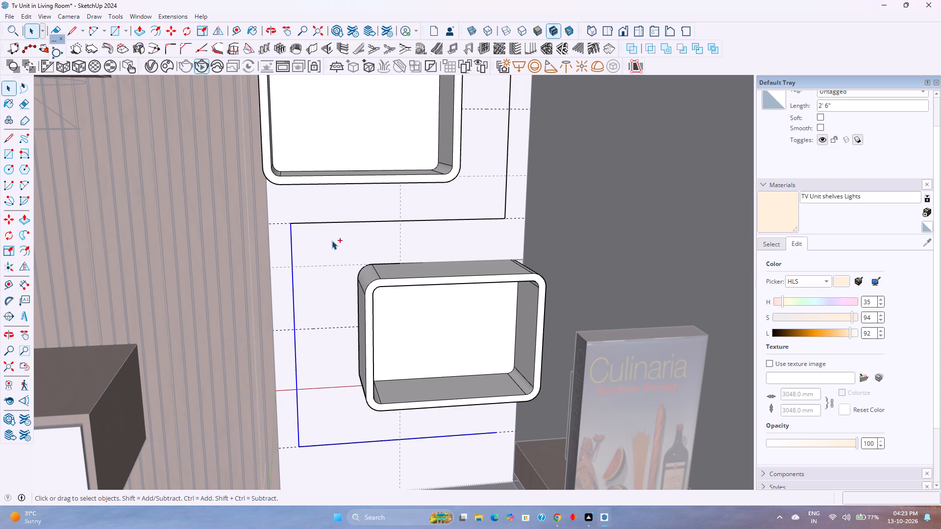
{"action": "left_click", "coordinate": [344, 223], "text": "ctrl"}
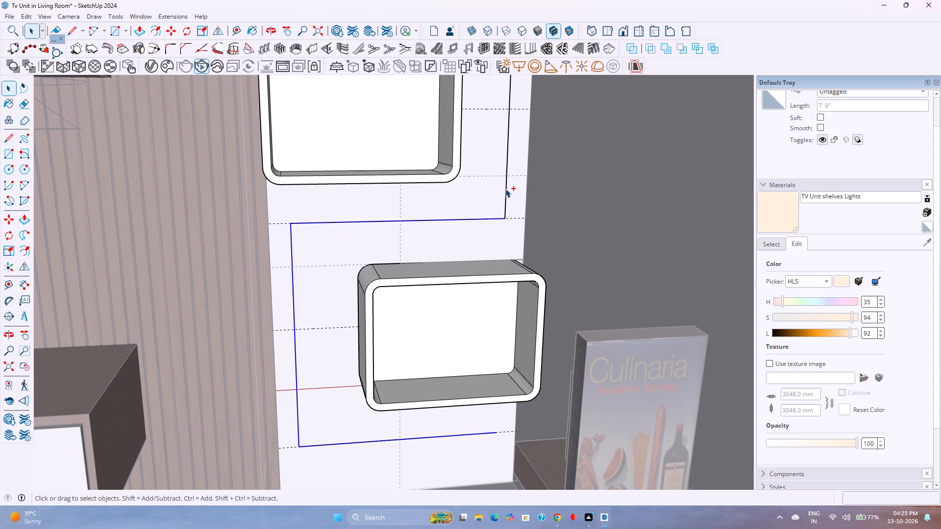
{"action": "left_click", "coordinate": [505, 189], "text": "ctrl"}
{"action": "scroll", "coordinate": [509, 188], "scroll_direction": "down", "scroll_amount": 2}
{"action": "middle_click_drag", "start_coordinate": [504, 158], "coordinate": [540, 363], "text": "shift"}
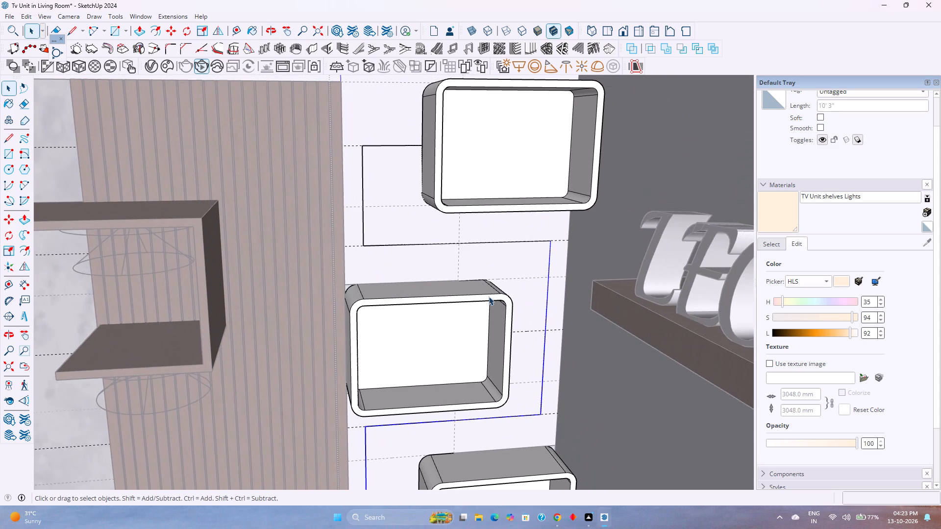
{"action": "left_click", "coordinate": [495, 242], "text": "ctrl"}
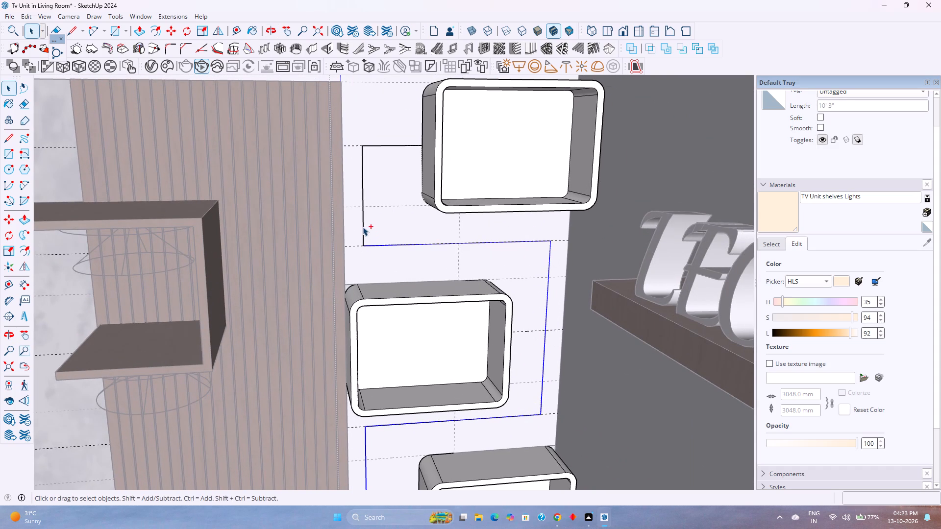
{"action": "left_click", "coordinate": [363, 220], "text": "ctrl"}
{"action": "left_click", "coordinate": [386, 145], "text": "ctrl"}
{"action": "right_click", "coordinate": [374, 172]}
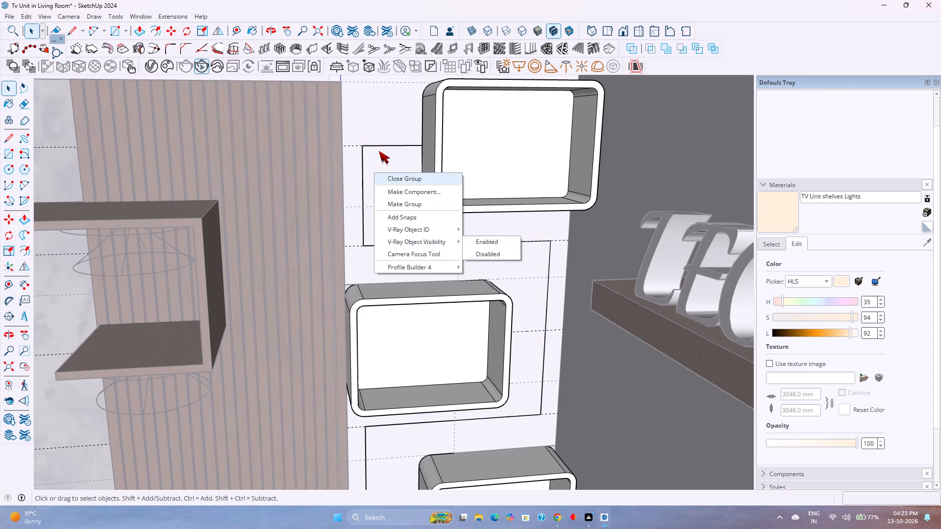
Select every edge of the zigzag path around the three box shelves and weld them into one continuous curve.
{"action": "left_click", "coordinate": [379, 147]}
{"action": "left_click", "coordinate": [363, 184], "text": "ctrl"}
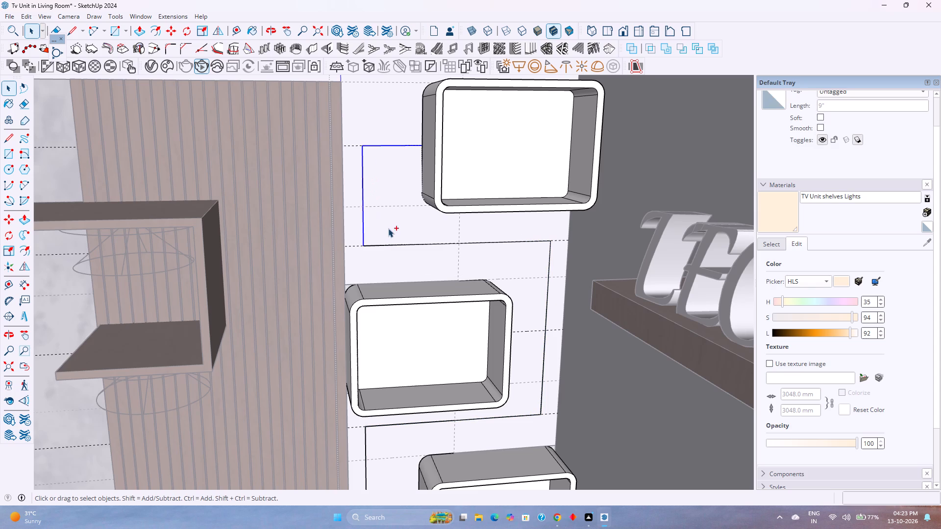
{"action": "left_click", "coordinate": [396, 244], "text": "ctrl"}
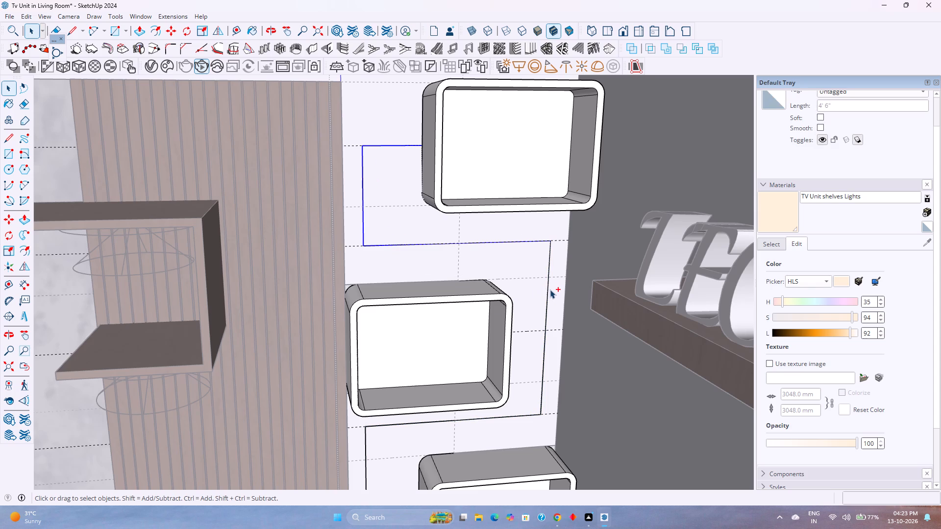
{"action": "left_click", "coordinate": [546, 300], "text": "ctrl"}
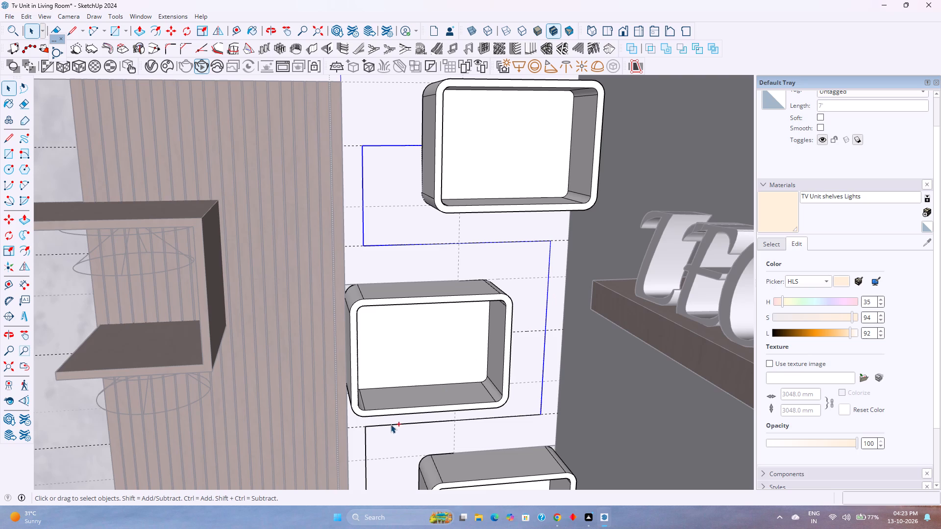
{"action": "left_click", "coordinate": [391, 424], "text": "ctrl"}
{"action": "left_click", "coordinate": [368, 445], "text": "ctrl"}
{"action": "left_click", "coordinate": [367, 445], "text": "ctrl"}
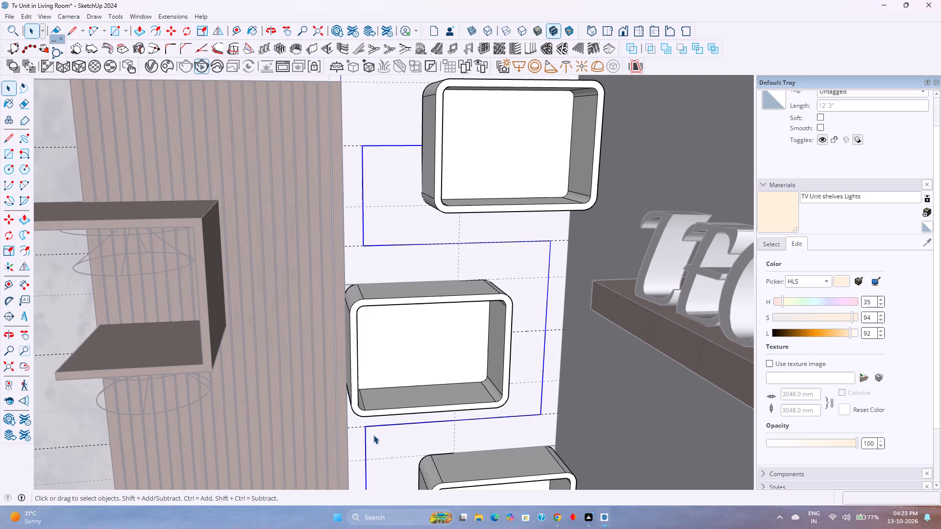
{"action": "scroll", "coordinate": [374, 433], "scroll_direction": "down", "scroll_amount": 2}
{"action": "middle_click_drag", "start_coordinate": [374, 433], "coordinate": [333, 258], "text": "shift"}
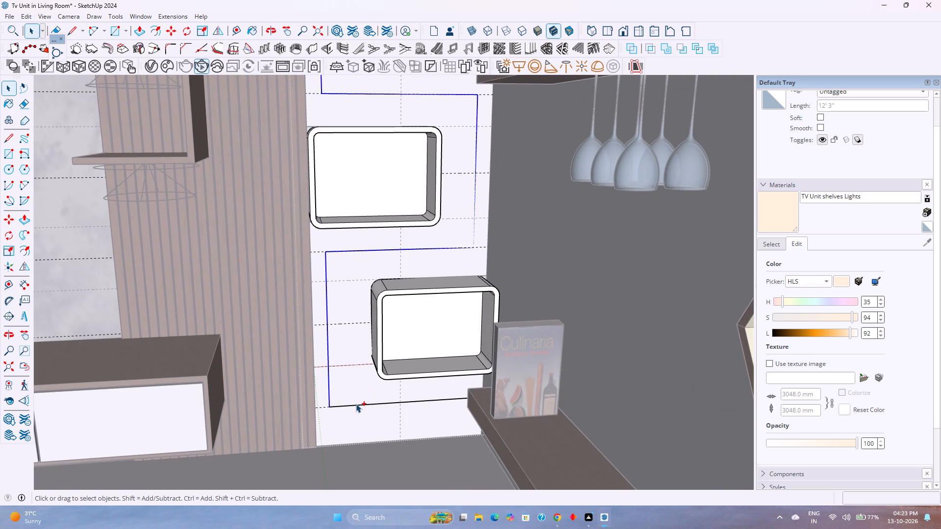
{"action": "left_click", "coordinate": [355, 405], "text": "ctrl"}
{"action": "right_click", "coordinate": [355, 405]}
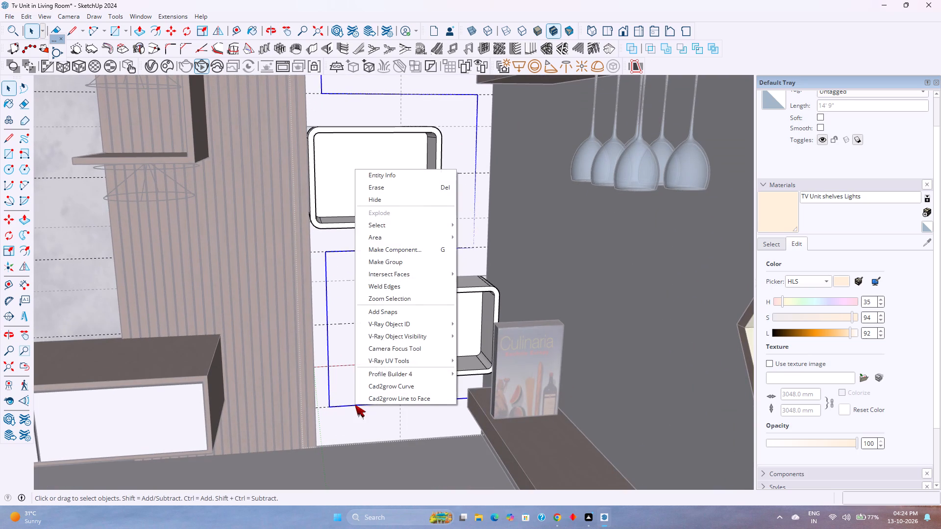
{"action": "left_click", "coordinate": [401, 288]}
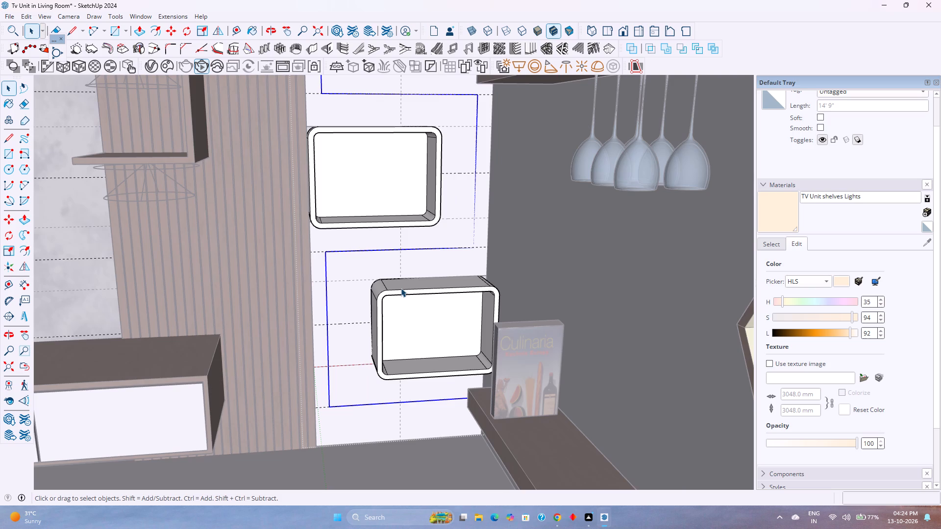
Place a vertical guide 2" from the path's uppermost vertical segment, on the side facing the top box.
{"action": "scroll", "coordinate": [401, 288], "scroll_direction": "down", "scroll_amount": 1}
{"action": "middle_click_drag", "start_coordinate": [392, 267], "coordinate": [423, 438], "text": "shift"}
{"action": "middle_click", "coordinate": [423, 438], "text": "shift"}
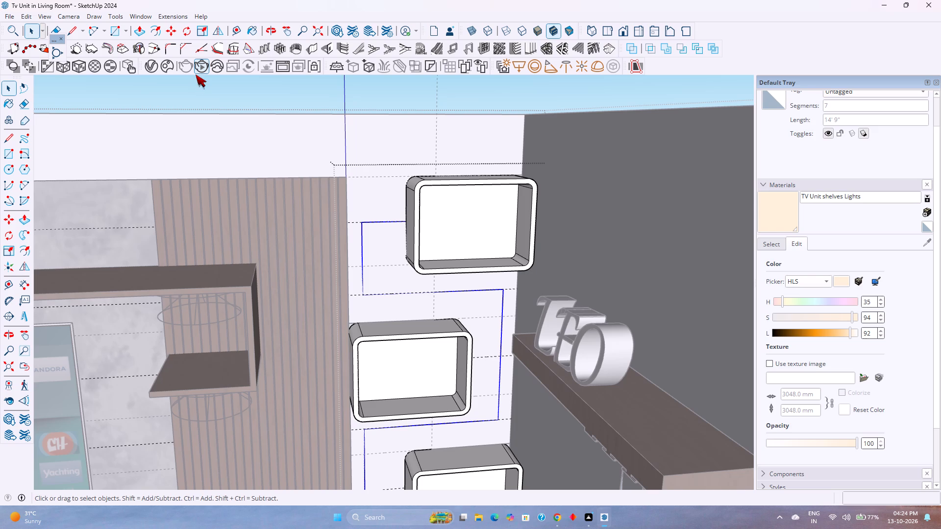
{"action": "scroll", "coordinate": [196, 74], "scroll_direction": "up", "scroll_amount": 2}
{"action": "left_click", "coordinate": [237, 31]}
{"action": "scroll", "coordinate": [355, 256], "scroll_direction": "up", "scroll_amount": 2}
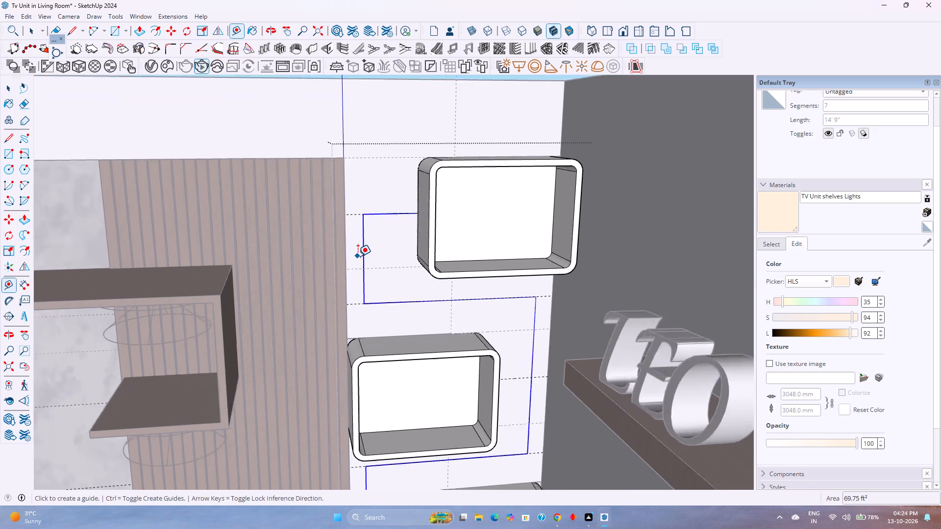
{"action": "scroll", "coordinate": [358, 256], "scroll_direction": "up", "scroll_amount": 4}
{"action": "left_click", "coordinate": [367, 249]}
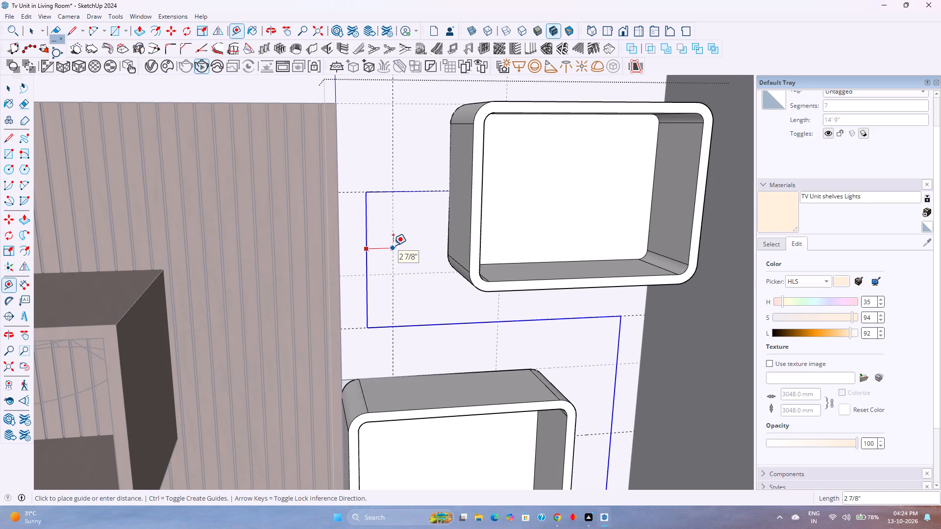
{"action": "key", "text": "2"}
{"action": "key", "text": "Return"}
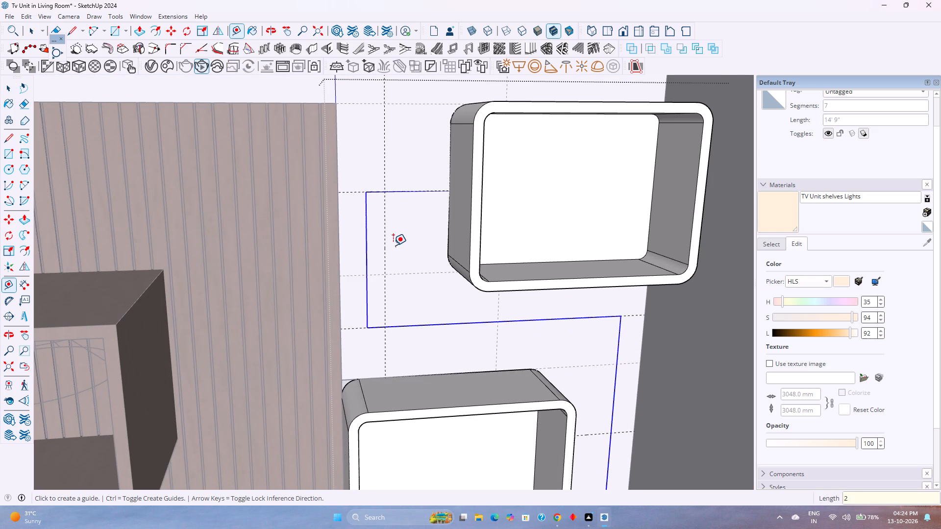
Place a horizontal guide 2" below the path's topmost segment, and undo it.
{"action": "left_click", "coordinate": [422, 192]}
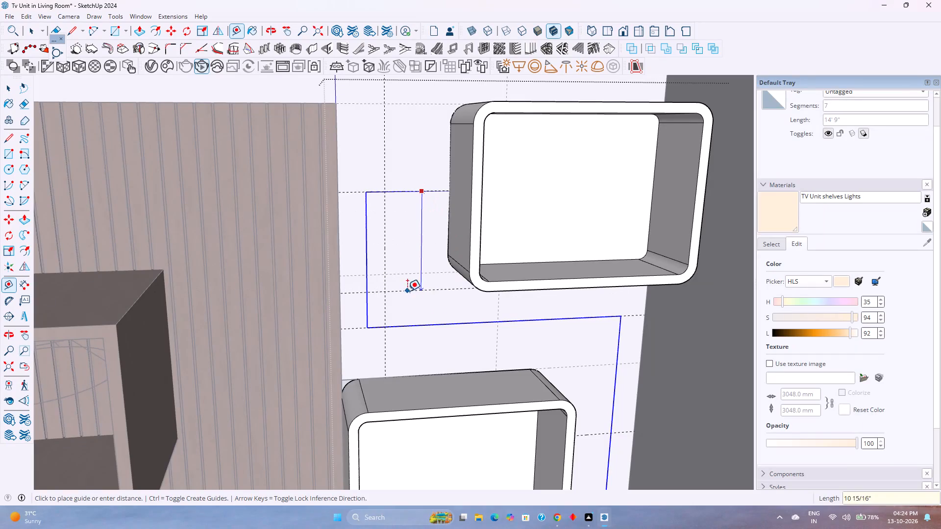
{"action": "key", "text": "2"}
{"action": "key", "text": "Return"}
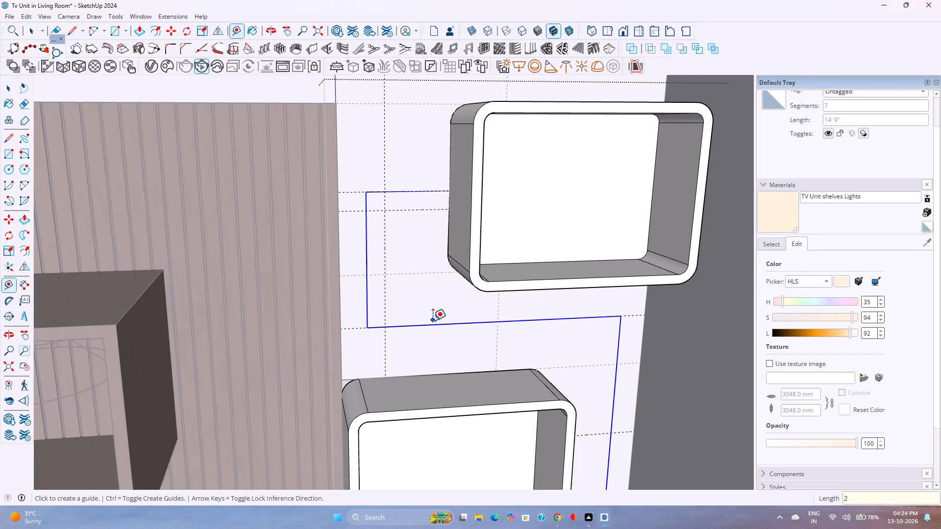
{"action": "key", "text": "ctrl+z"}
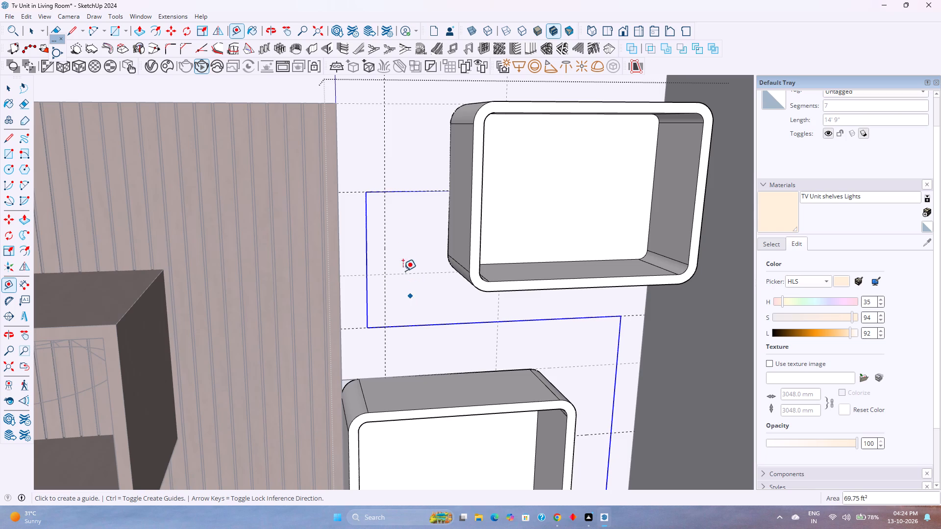
Place a horizontal guide 2" below the path's topmost segment, starting from that segment's midpoint.
{"action": "left_click", "coordinate": [404, 192]}
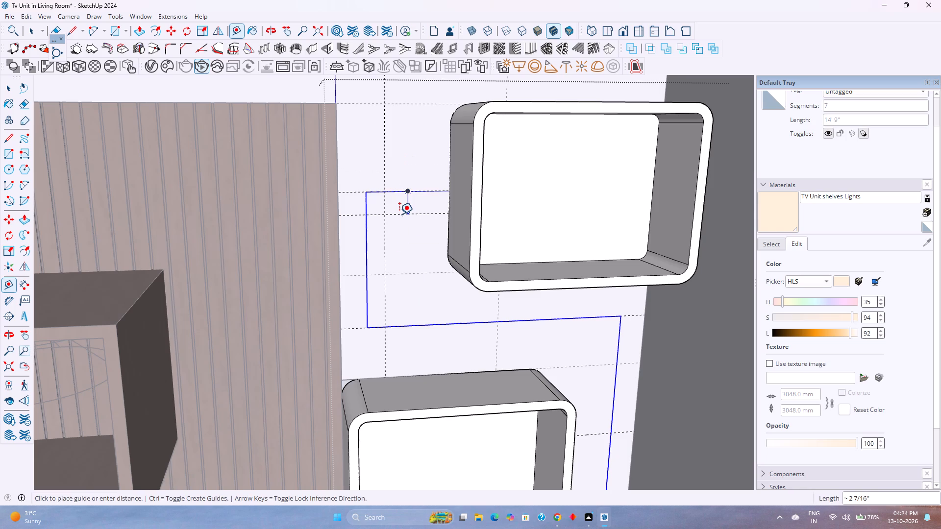
{"action": "key", "text": "2"}
{"action": "key", "text": "Return"}
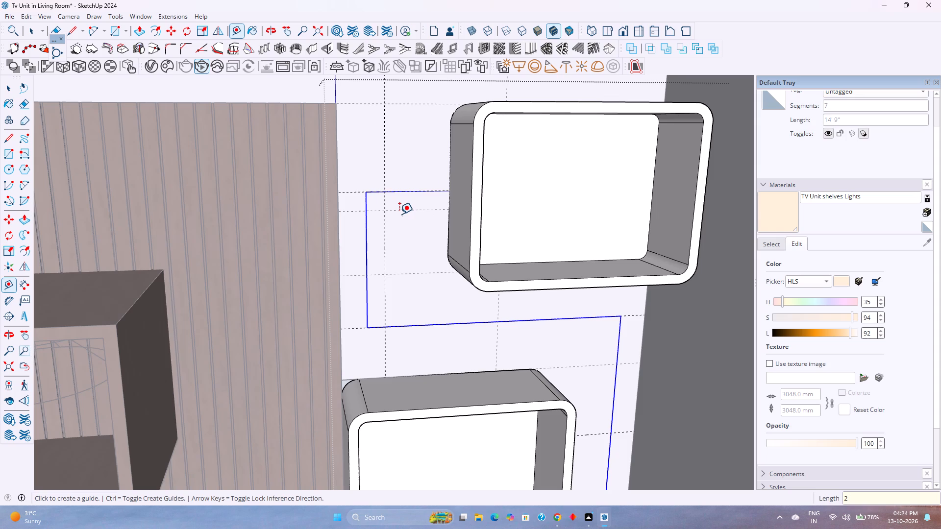
Measure the gap between the path's uppermost vertical segment and the vertical guide beside it.
{"action": "scroll", "coordinate": [369, 233], "scroll_direction": "up", "scroll_amount": 2}
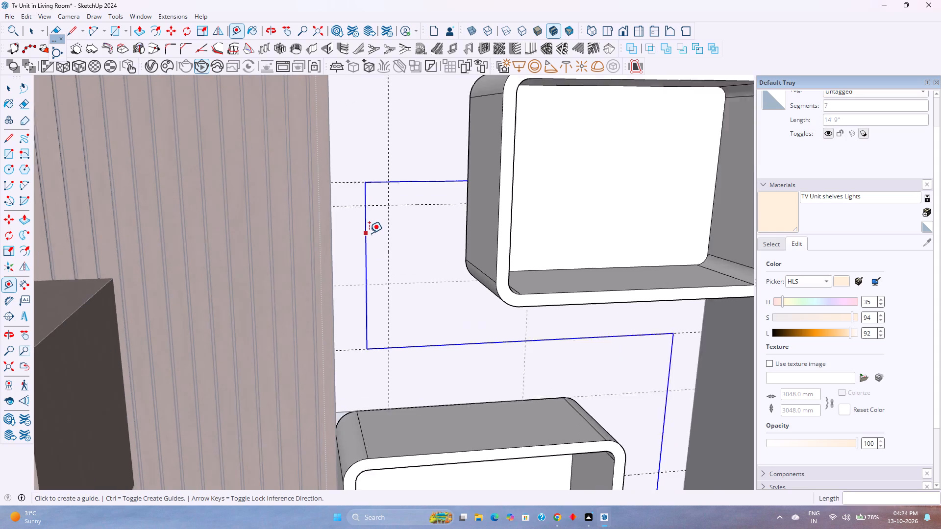
{"action": "scroll", "coordinate": [369, 233], "scroll_direction": "up", "scroll_amount": 1}
{"action": "left_click", "coordinate": [369, 233]}
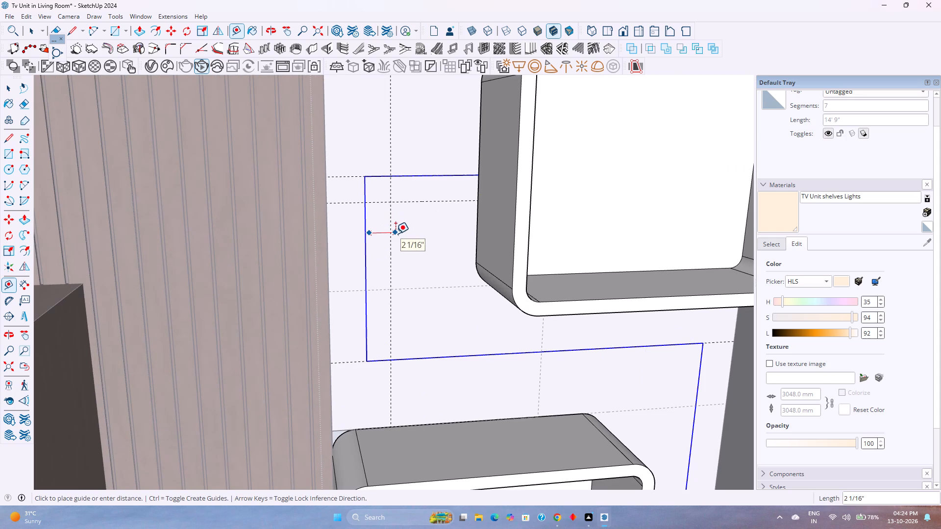
{"action": "key", "text": "Escape"}
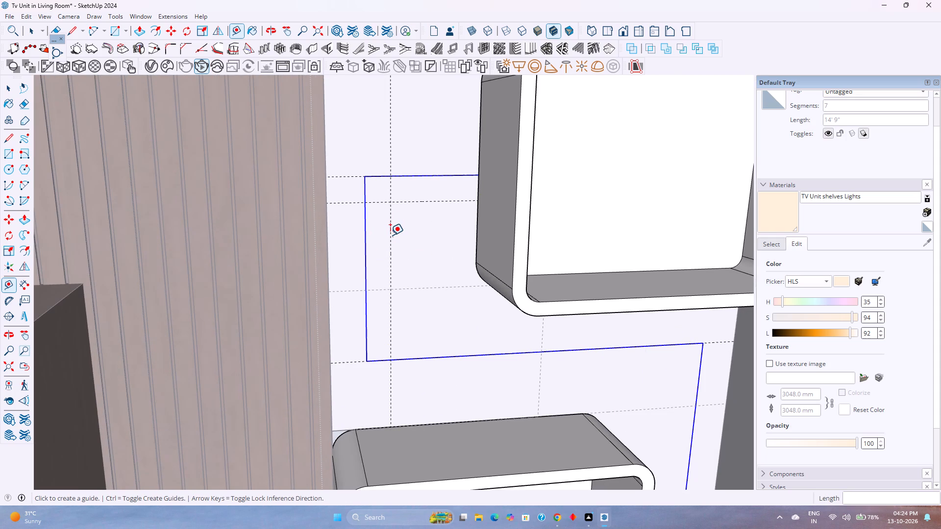
{"action": "left_click", "coordinate": [367, 220]}
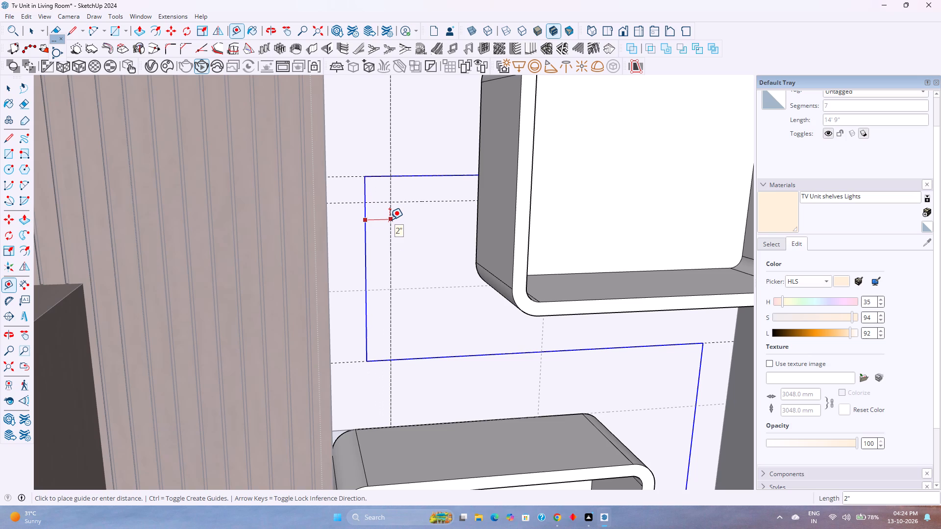
{"action": "key", "text": "Escape"}
Add guides 2" below the path segment between the top and middle boxes, and 2" inside the vertical segment beside the middle box.
{"action": "scroll", "coordinate": [390, 219], "scroll_direction": "down", "scroll_amount": 3}
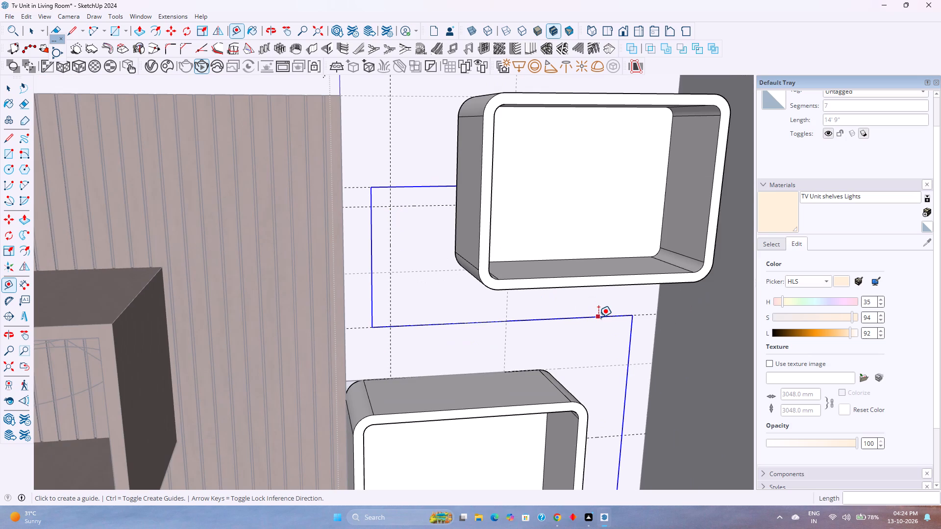
{"action": "left_click", "coordinate": [603, 318]}
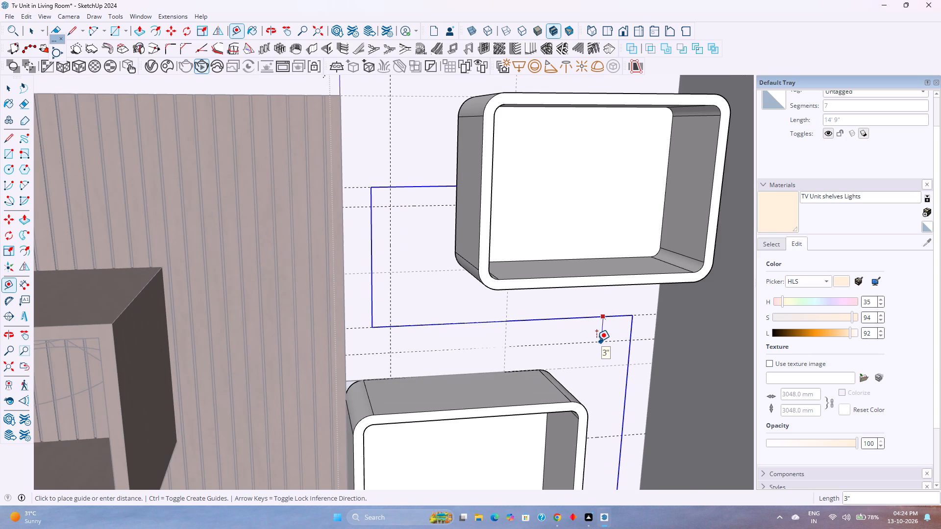
{"action": "key", "text": "2"}
{"action": "key", "text": "Return"}
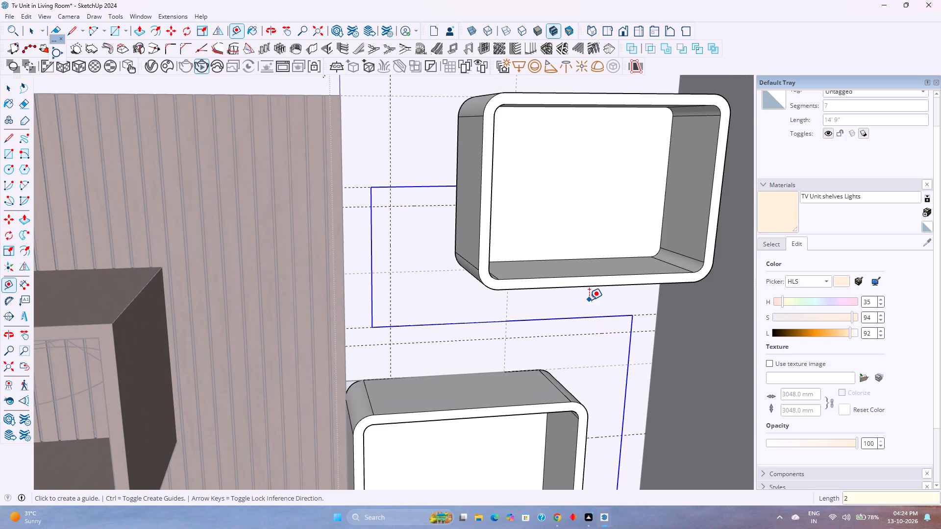
{"action": "scroll", "coordinate": [618, 325], "scroll_direction": "up", "scroll_amount": 2}
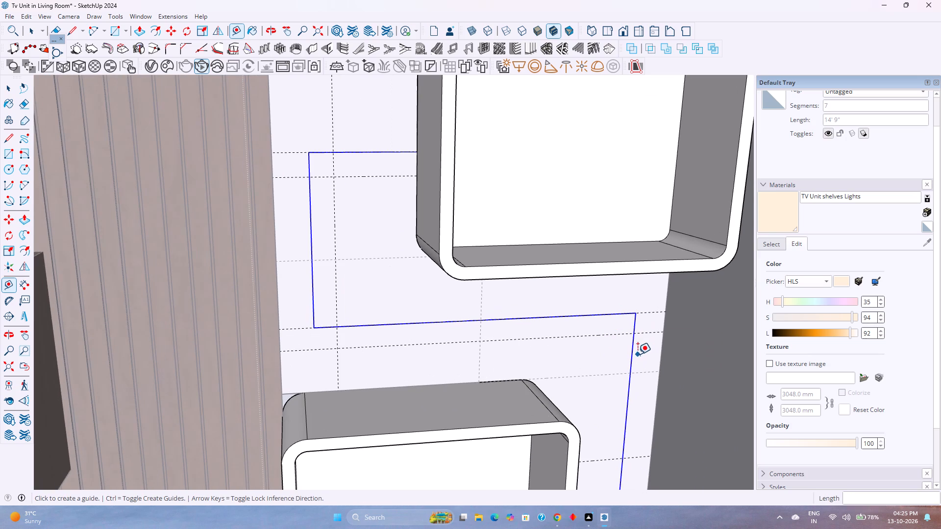
{"action": "left_click", "coordinate": [634, 357]}
{"action": "key", "text": "2"}
{"action": "key", "text": "Return"}
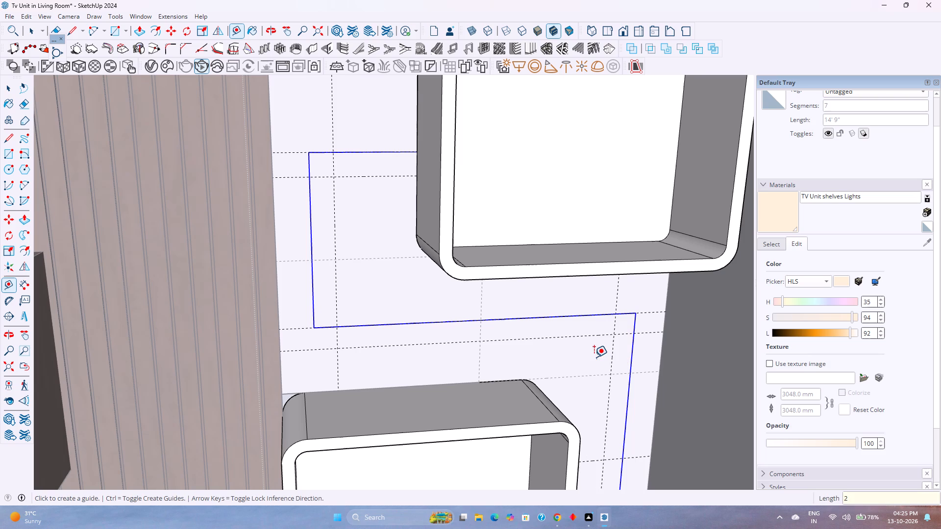
Round the path's uppermost outer corner with a 2" radius arc between the guides and set the arc to 40 segments.
{"action": "key", "text": "a"}
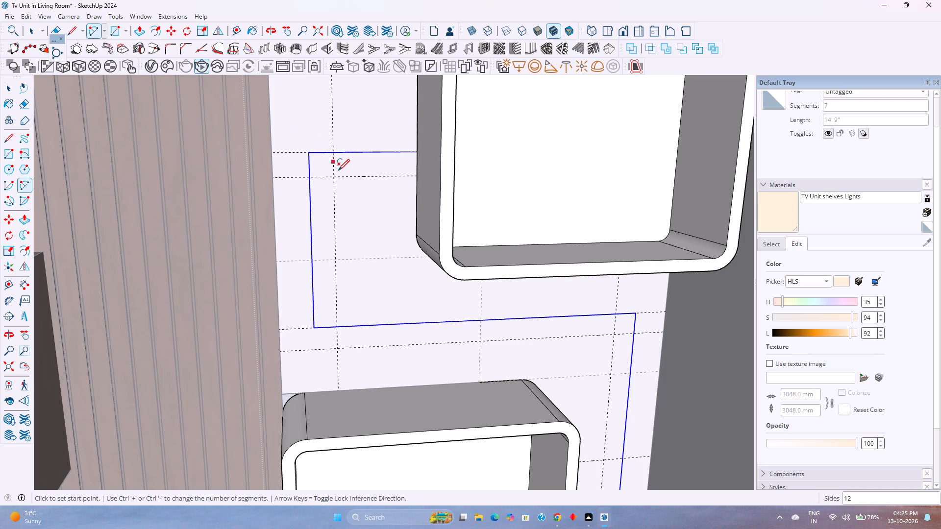
{"action": "scroll", "coordinate": [325, 174], "scroll_direction": "up", "scroll_amount": 3}
{"action": "left_click", "coordinate": [306, 176]}
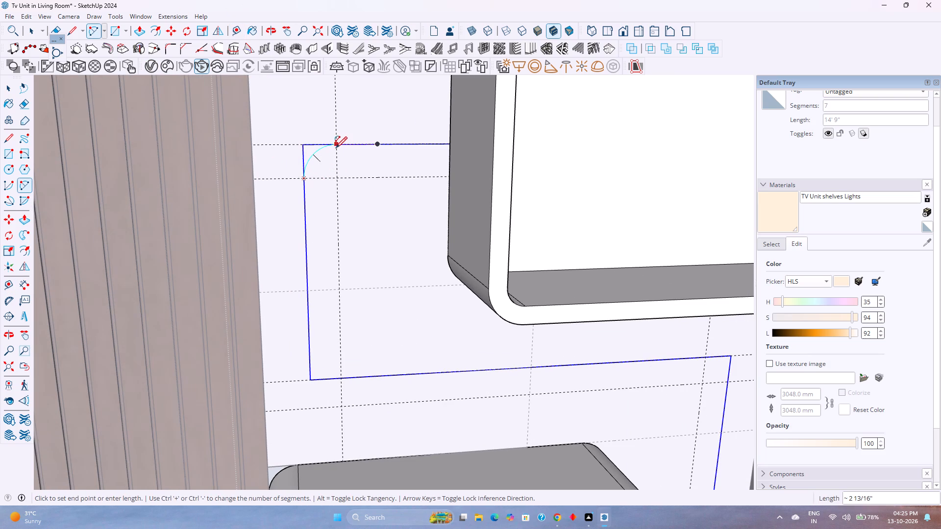
{"action": "double_click", "coordinate": [337, 145]}
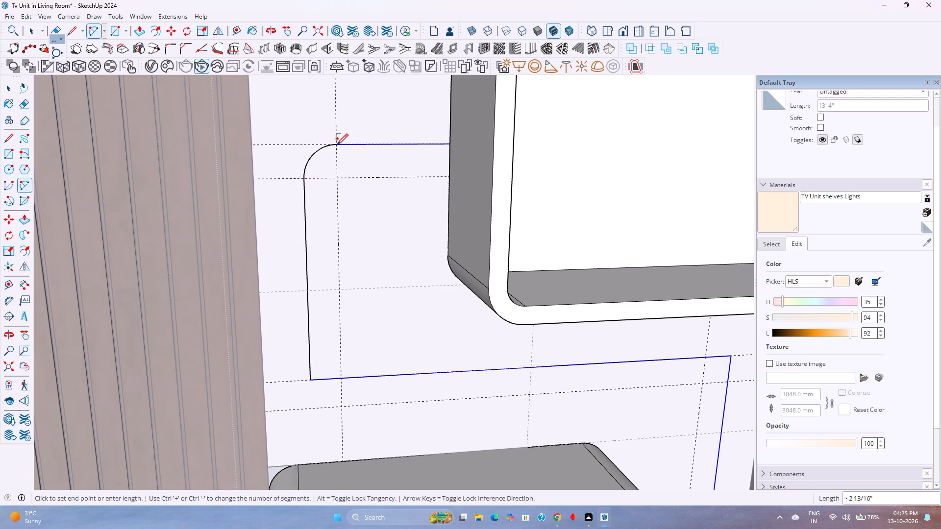
{"action": "key", "text": "space"}
{"action": "left_click", "coordinate": [315, 152]}
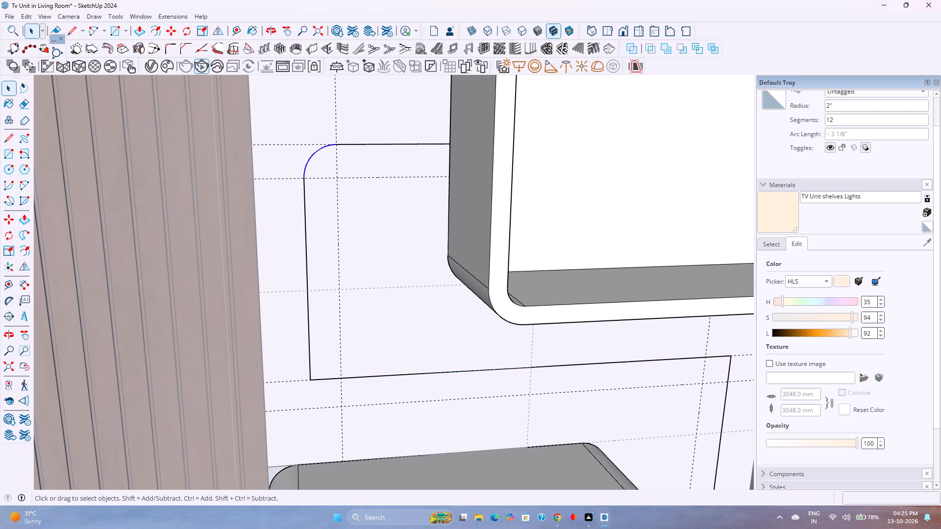
{"action": "double_click", "coordinate": [856, 119]}
{"action": "type", "text": "40"}
{"action": "key", "text": "Return"}
Round the path's outer corner between the top and middle boxes with a 2" radius arc and set it to 45 segments.
{"action": "middle_click_drag", "start_coordinate": [585, 326], "coordinate": [537, 296], "text": "shift"}
{"action": "middle_click", "coordinate": [534, 294], "text": "shift"}
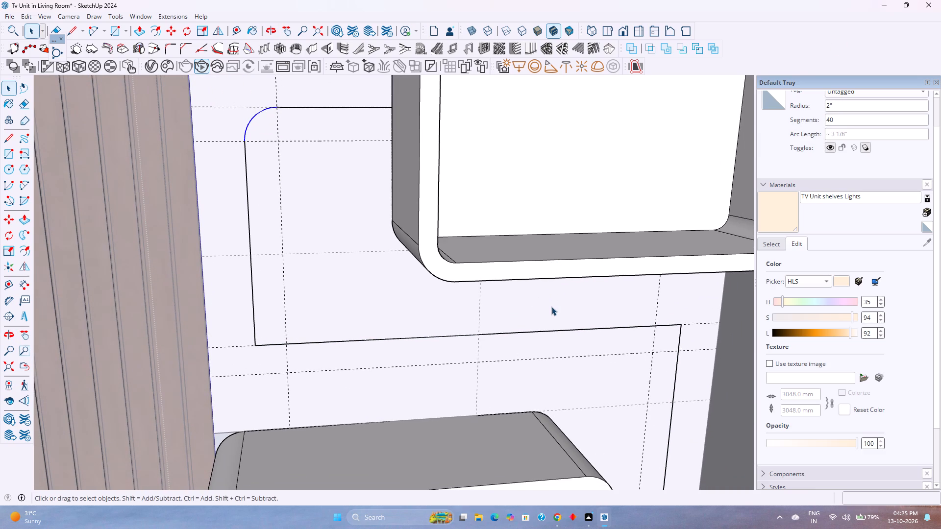
{"action": "key", "text": "a"}
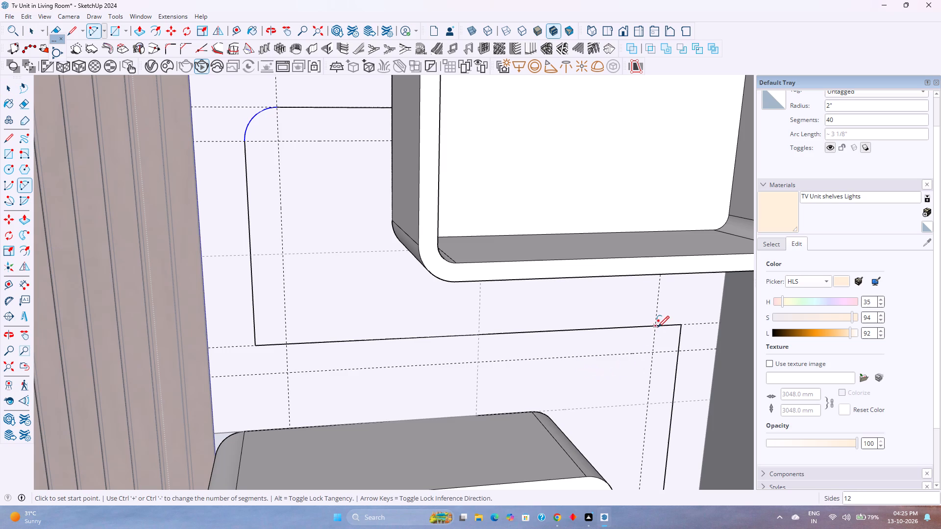
{"action": "left_click", "coordinate": [656, 327]}
{"action": "double_click", "coordinate": [678, 349]}
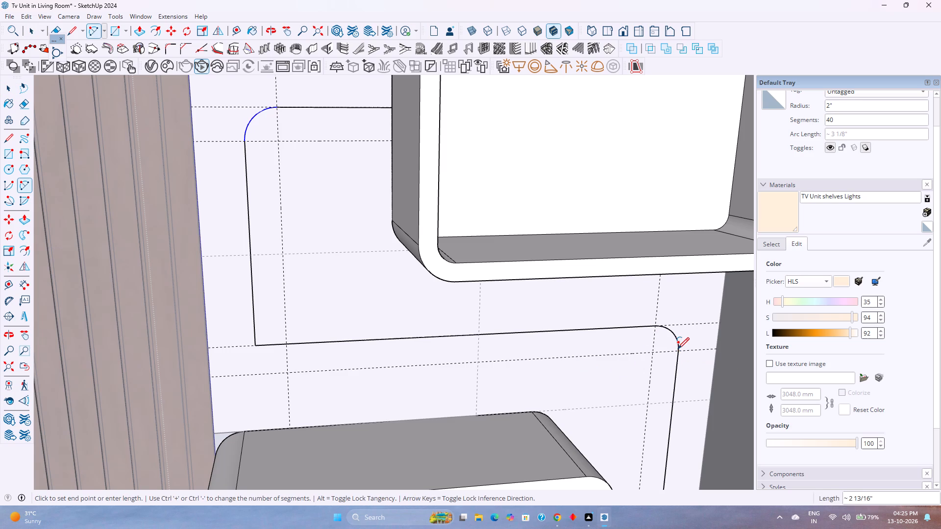
{"action": "key", "text": "space"}
{"action": "left_click", "coordinate": [674, 334]}
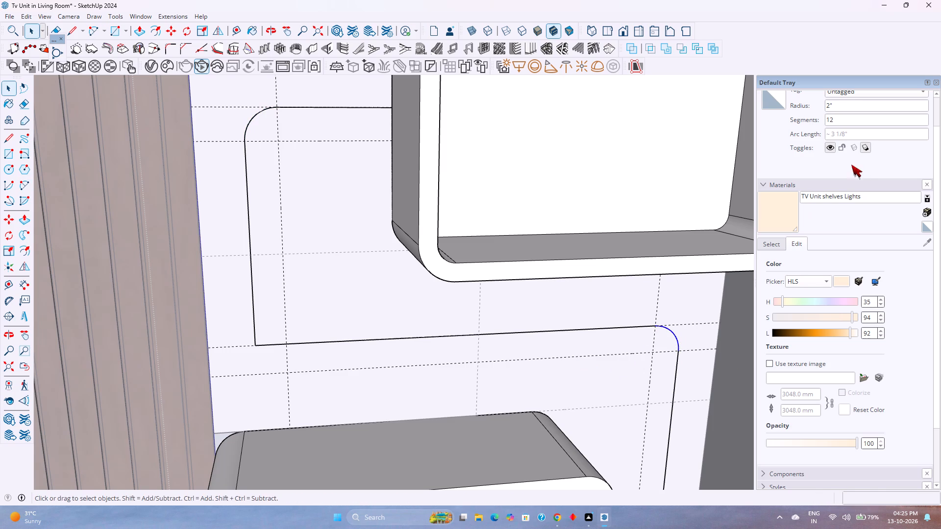
{"action": "scroll", "coordinate": [839, 163], "scroll_direction": "up", "scroll_amount": 4}
{"action": "double_click", "coordinate": [839, 159]}
{"action": "type", "text": "45"}
{"action": "key", "text": "Return"}
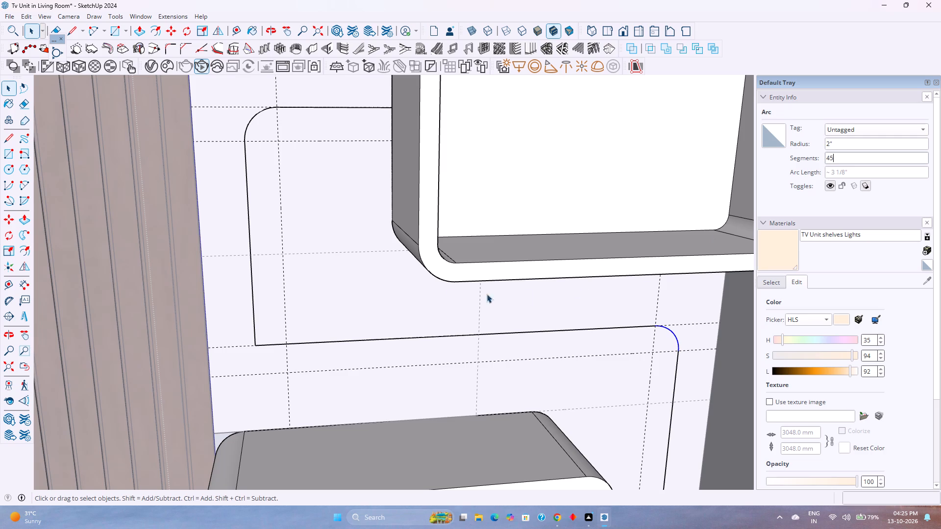
Mirror a copy of the path's uppermost corner arc downward with Flip, offsetting the horizontal mirror plane 7 1/2".
{"action": "left_click", "coordinate": [254, 117]}
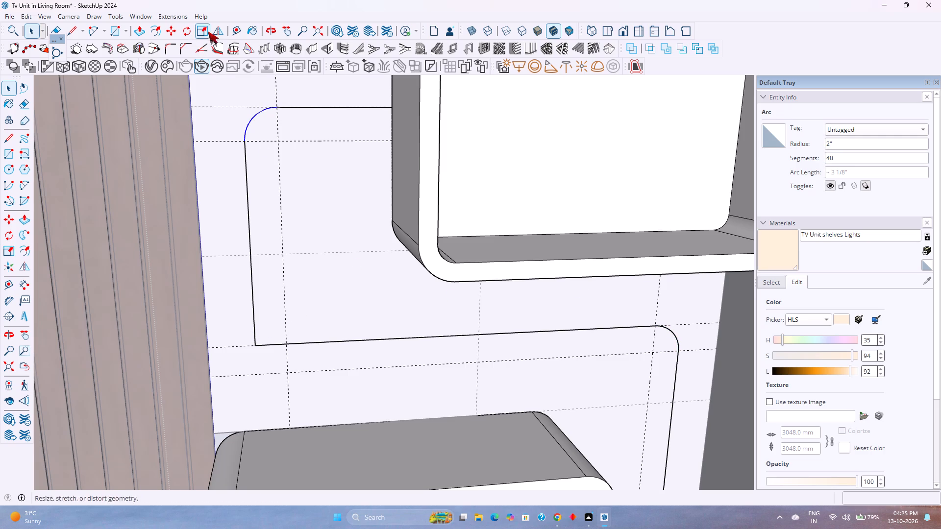
{"action": "left_click", "coordinate": [221, 27]}
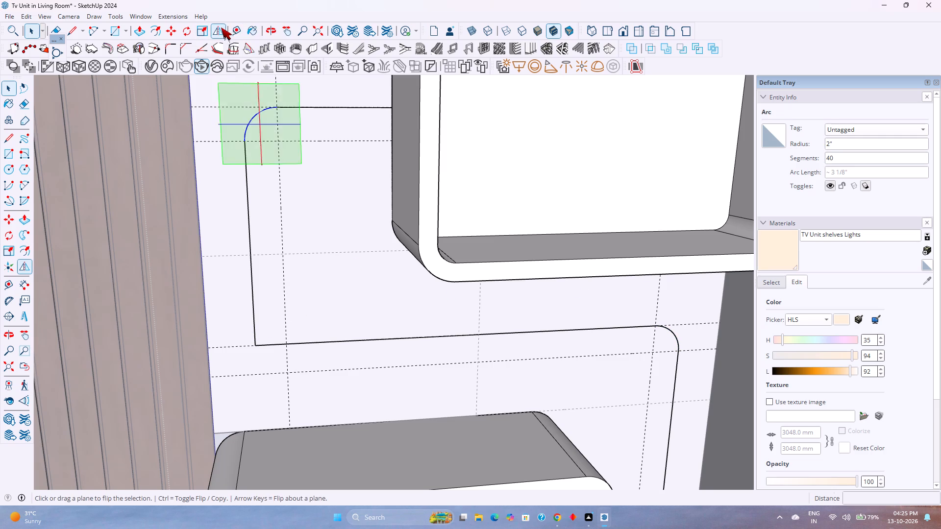
{"action": "left_click_drag", "start_coordinate": [274, 125], "coordinate": [259, 224]}
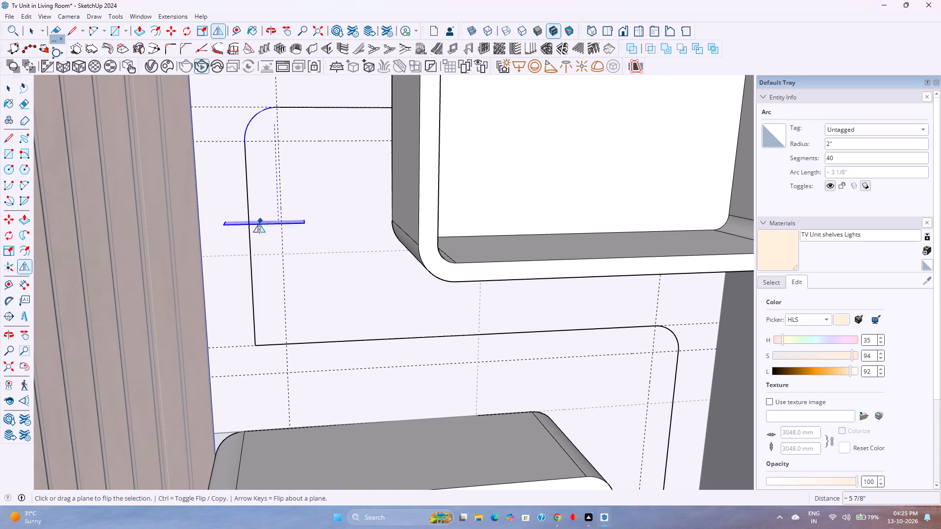
{"action": "left_click_drag", "start_coordinate": [259, 224], "coordinate": [251, 245]}
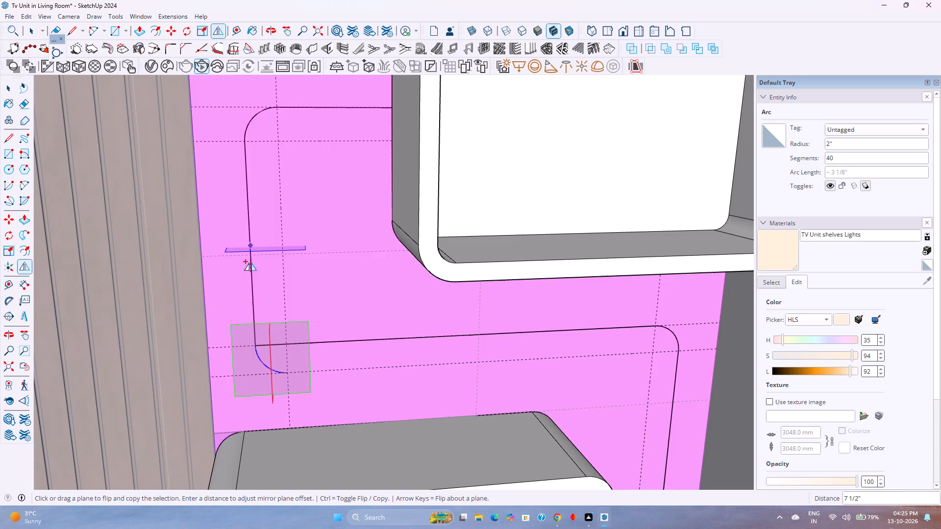
Copy the mirrored arc 2" up so it meets both path segments at the corner beside the top box.
{"action": "key", "text": "m"}
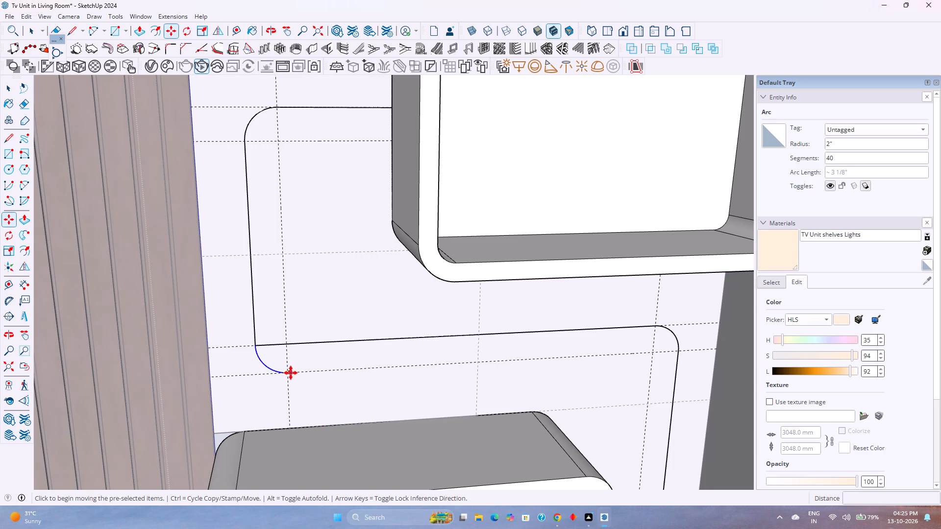
{"action": "left_click", "coordinate": [287, 375]}
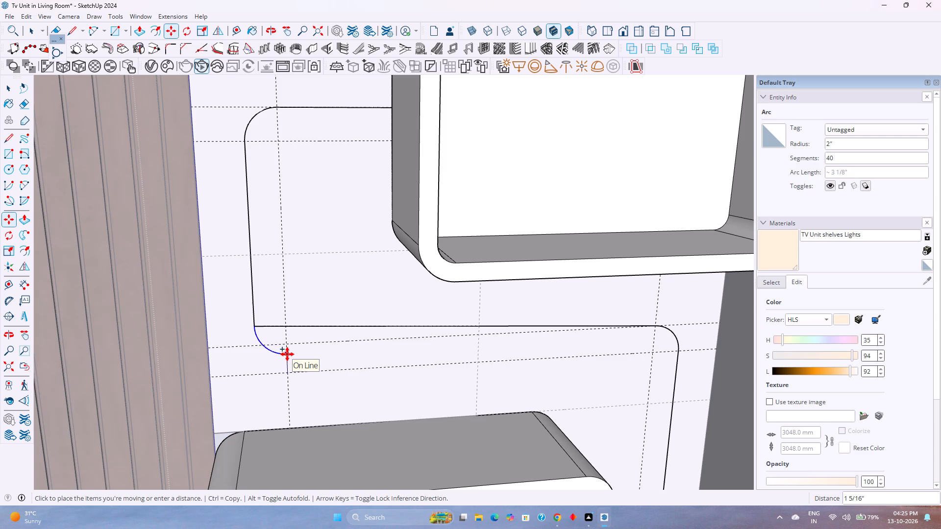
{"action": "left_click", "coordinate": [288, 343]}
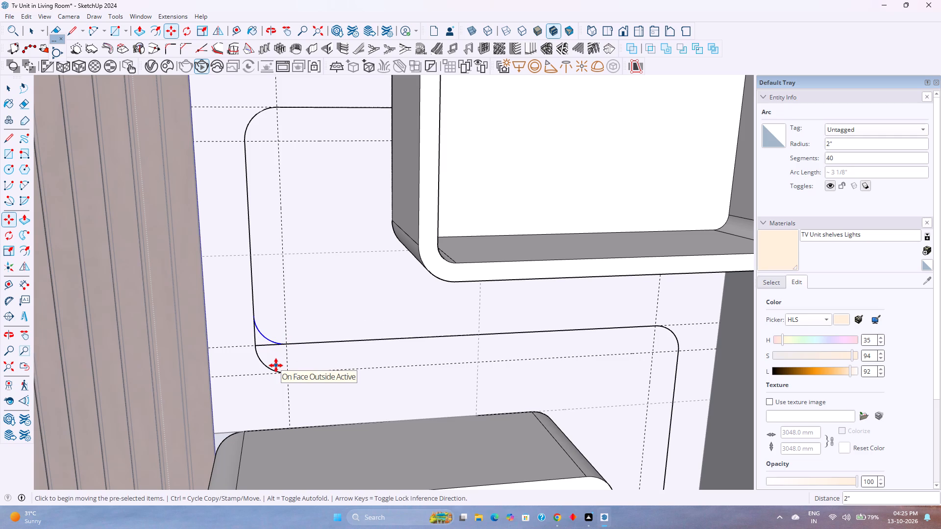
Erase the square corner edges outside the new arc and the leftover mirrored arc below it.
{"action": "key", "text": "space"}
{"action": "key", "text": "e"}
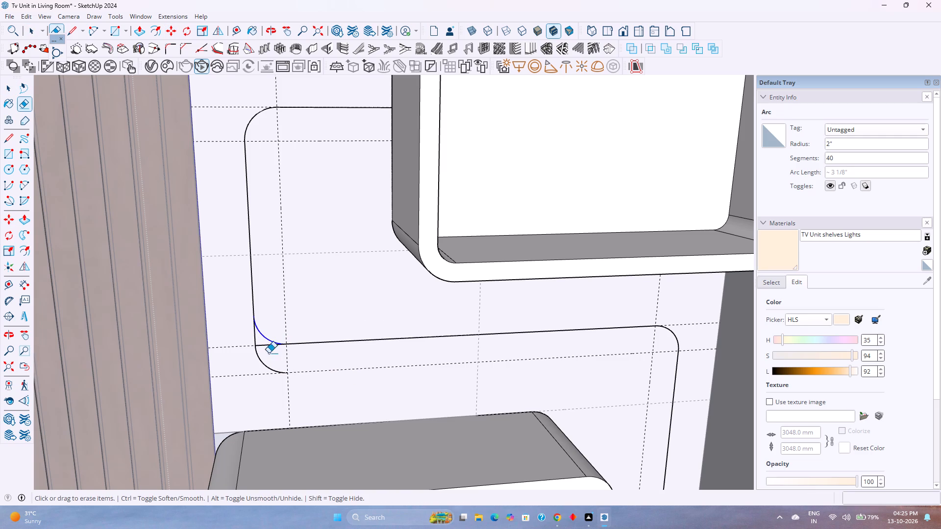
{"action": "left_click", "coordinate": [255, 339]}
{"action": "left_click", "coordinate": [261, 345]}
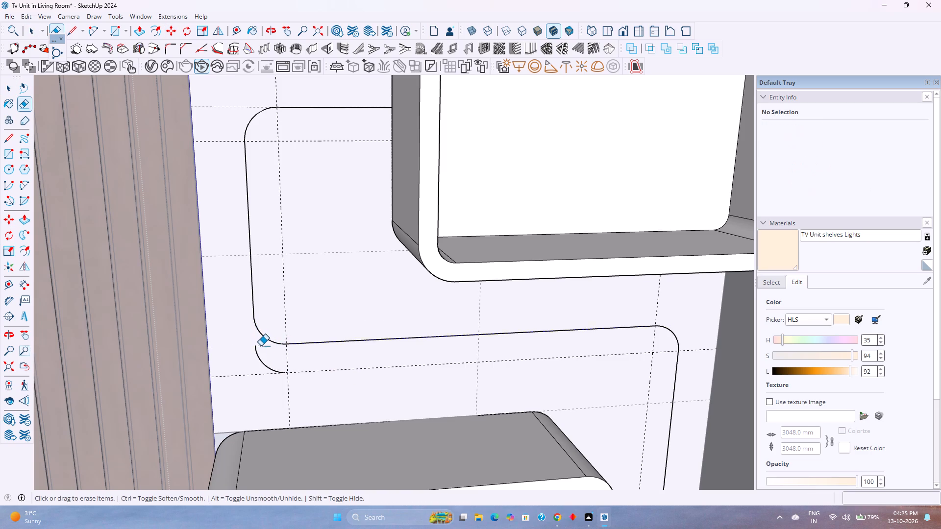
{"action": "left_click_drag", "start_coordinate": [261, 354], "coordinate": [260, 360]}
{"action": "key", "text": "space"}
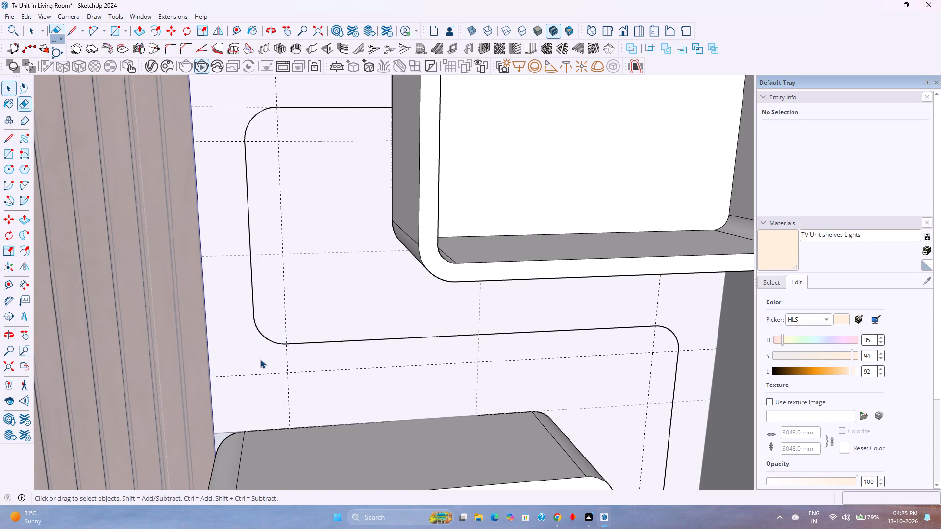
Mirror a copy of the 45-segment arc to the corner below the middle box, offsetting the horizontal mirror plane 1' 2".
{"action": "scroll", "coordinate": [260, 360], "scroll_direction": "down", "scroll_amount": 4}
{"action": "middle_click_drag", "start_coordinate": [384, 402], "coordinate": [336, 341], "text": "shift"}
{"action": "middle_click_drag", "start_coordinate": [333, 337], "coordinate": [324, 325], "text": "shift"}
{"action": "scroll", "coordinate": [320, 319], "scroll_direction": "down", "scroll_amount": 3}
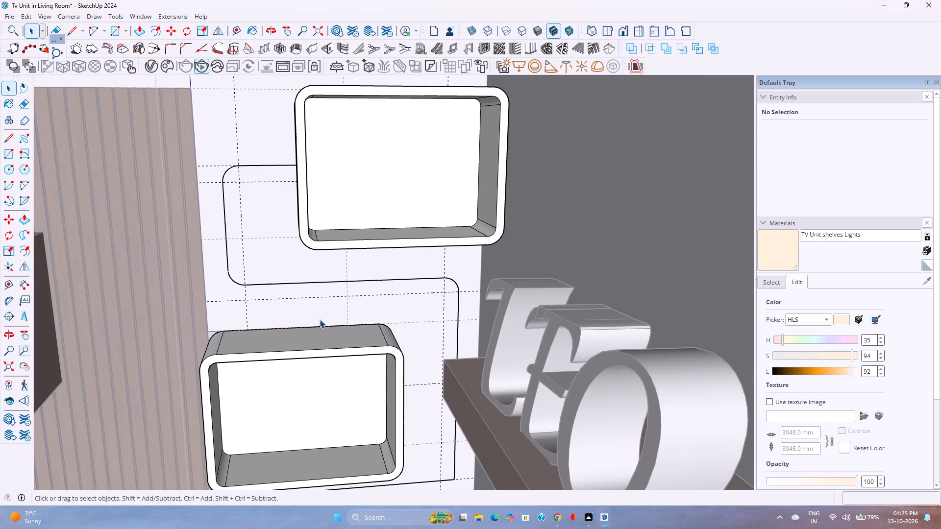
{"action": "middle_click_drag", "start_coordinate": [354, 422], "coordinate": [359, 282], "text": "shift"}
{"action": "middle_click", "coordinate": [359, 281], "text": "shift"}
{"action": "scroll", "coordinate": [425, 353], "scroll_direction": "up", "scroll_amount": 1}
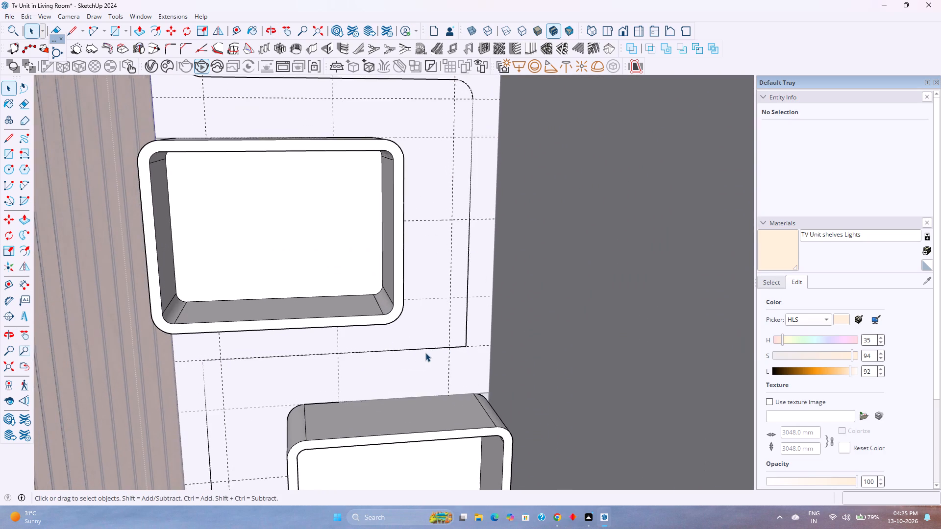
{"action": "scroll", "coordinate": [425, 353], "scroll_direction": "up", "scroll_amount": 2}
{"action": "middle_click_drag", "start_coordinate": [426, 356], "coordinate": [420, 398], "text": "shift"}
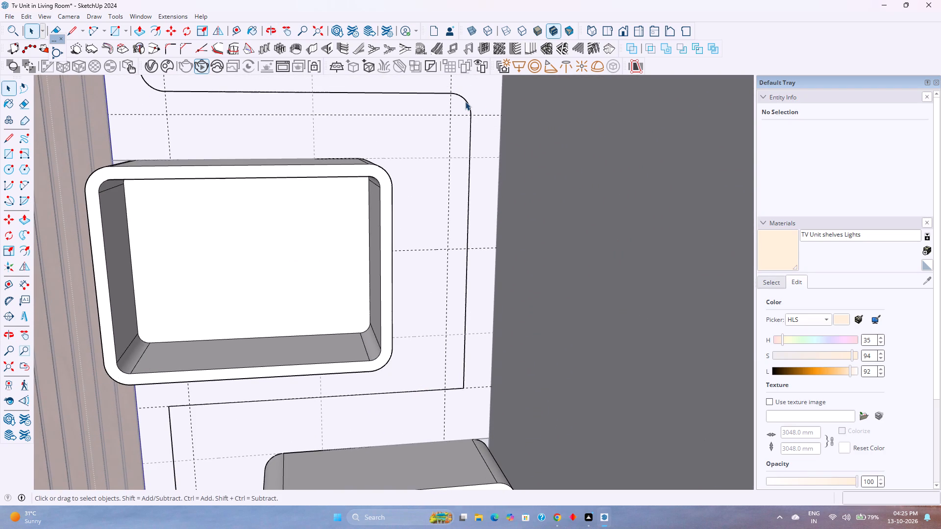
{"action": "left_click", "coordinate": [467, 101]}
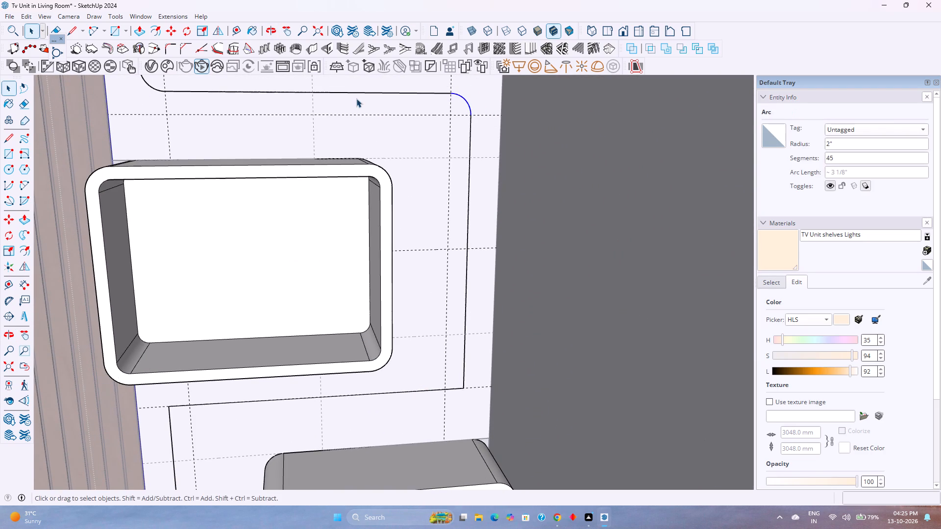
{"action": "left_click", "coordinate": [217, 29]}
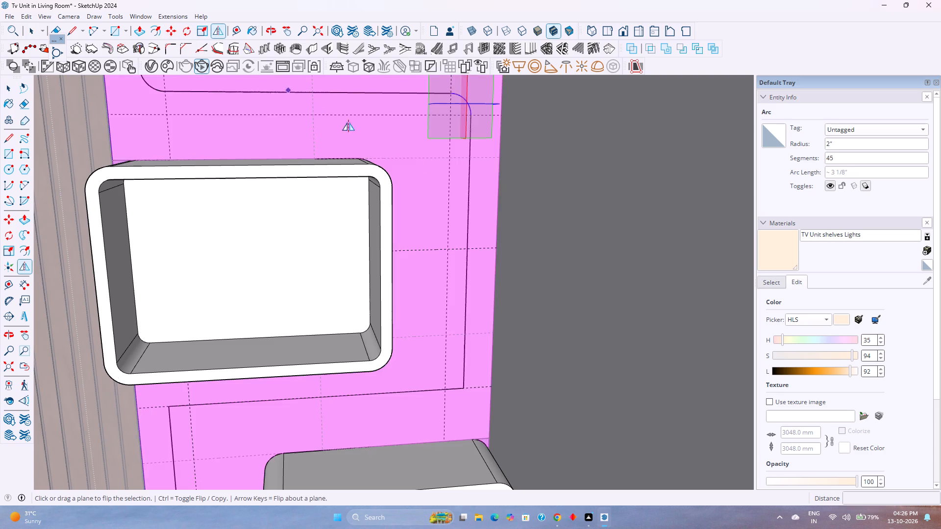
{"action": "left_click_drag", "start_coordinate": [470, 104], "coordinate": [458, 141]}
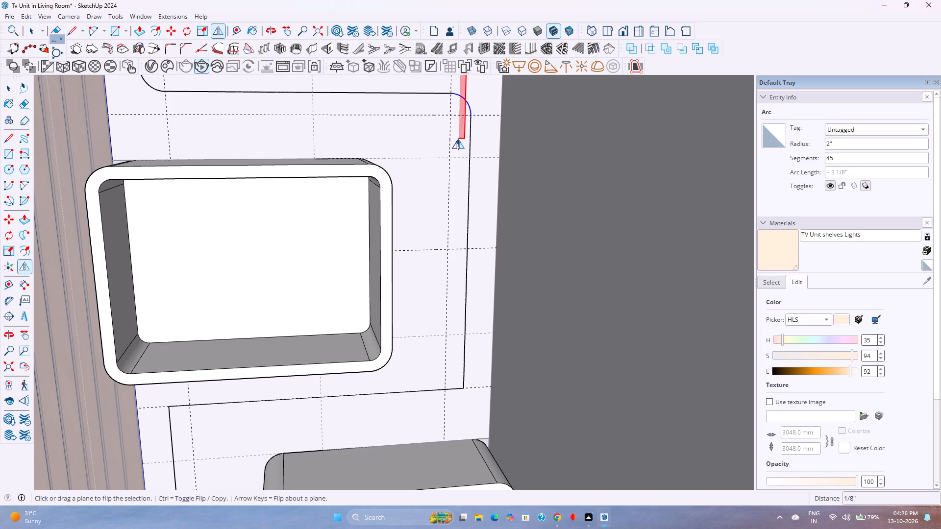
{"action": "left_click_drag", "start_coordinate": [458, 141], "coordinate": [458, 140]}
{"action": "key", "text": "Escape"}
{"action": "left_click_drag", "start_coordinate": [486, 106], "coordinate": [490, 120]}
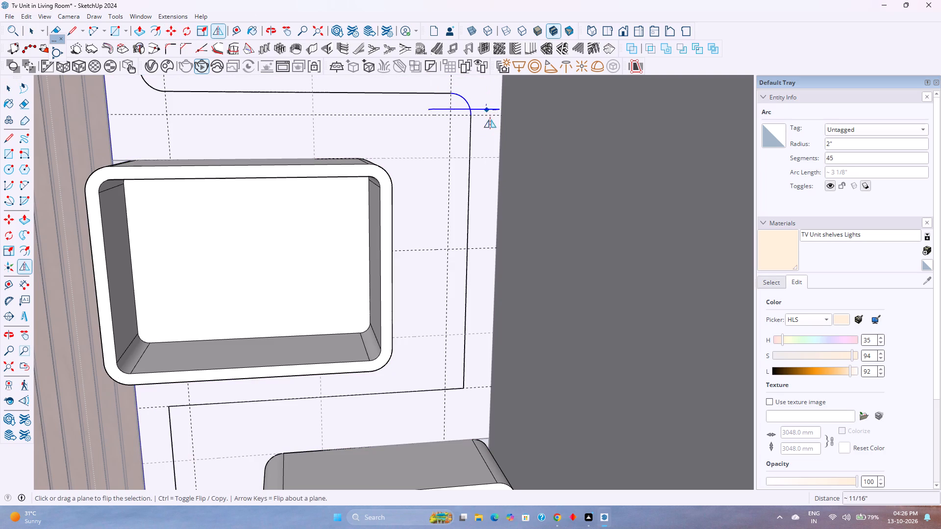
{"action": "left_click_drag", "start_coordinate": [490, 120], "coordinate": [469, 252]}
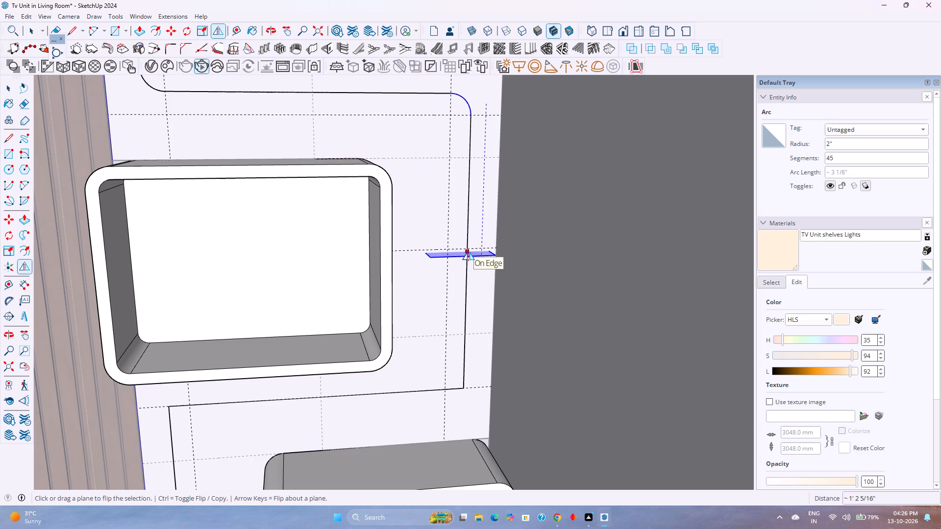
{"action": "left_click_drag", "start_coordinate": [469, 252], "coordinate": [465, 256]}
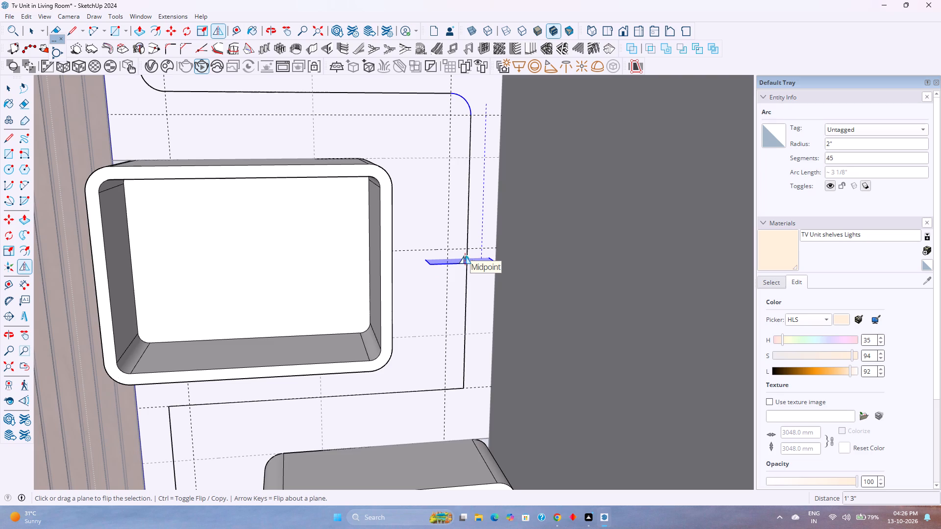
{"action": "left_click_drag", "start_coordinate": [465, 256], "coordinate": [465, 248]}
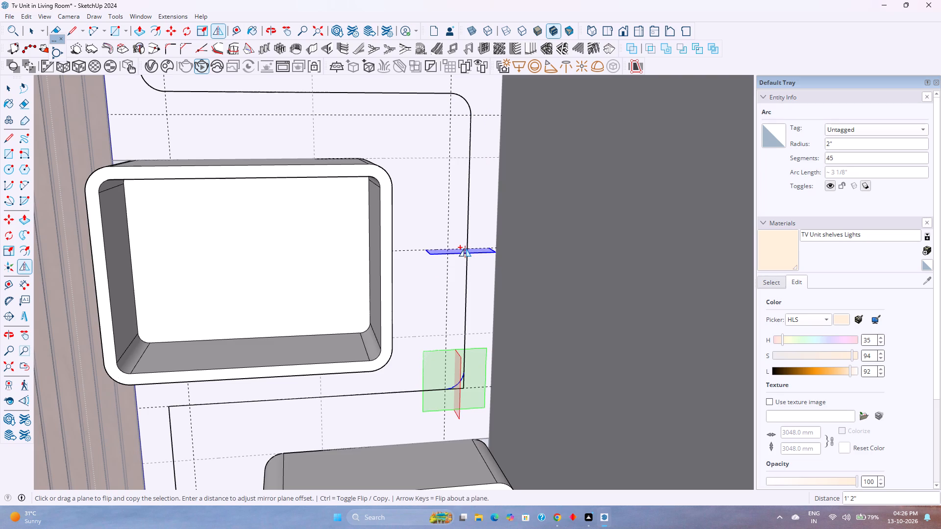
Erase the square corner edges left outside the new arc beneath the middle box.
{"action": "key", "text": "space"}
{"action": "scroll", "coordinate": [445, 388], "scroll_direction": "up", "scroll_amount": 7}
{"action": "middle_click_drag", "start_coordinate": [479, 380], "coordinate": [478, 380]}
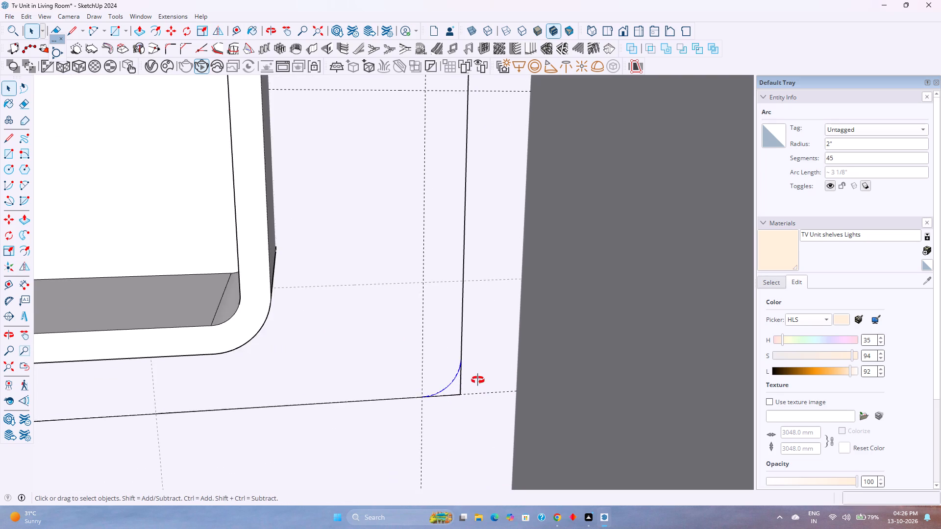
{"action": "middle_click_drag", "start_coordinate": [478, 380], "coordinate": [449, 338]}
{"action": "middle_click", "coordinate": [449, 338]}
{"action": "key", "text": "e"}
{"action": "left_click", "coordinate": [460, 387]}
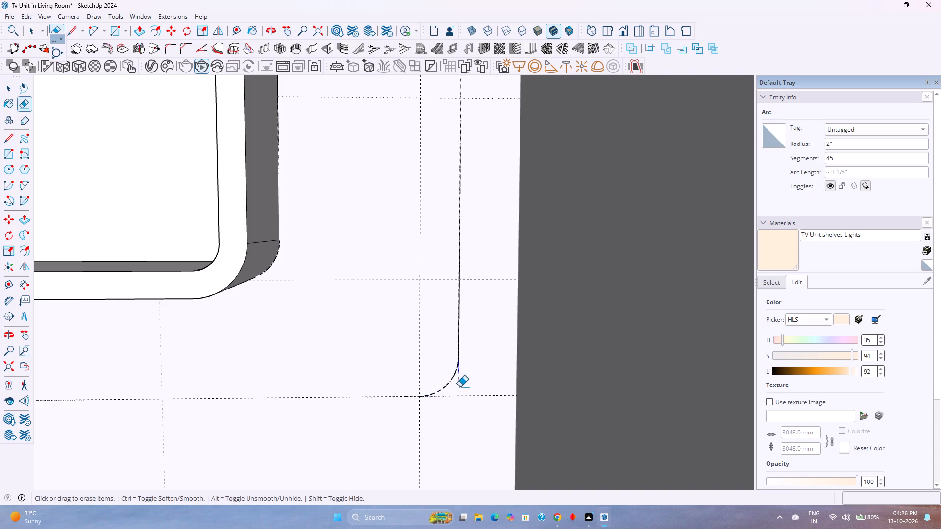
{"action": "middle_click_drag", "start_coordinate": [452, 406], "coordinate": [479, 434]}
{"action": "middle_click", "coordinate": [479, 434]}
{"action": "scroll", "coordinate": [462, 407], "scroll_direction": "down", "scroll_amount": 8}
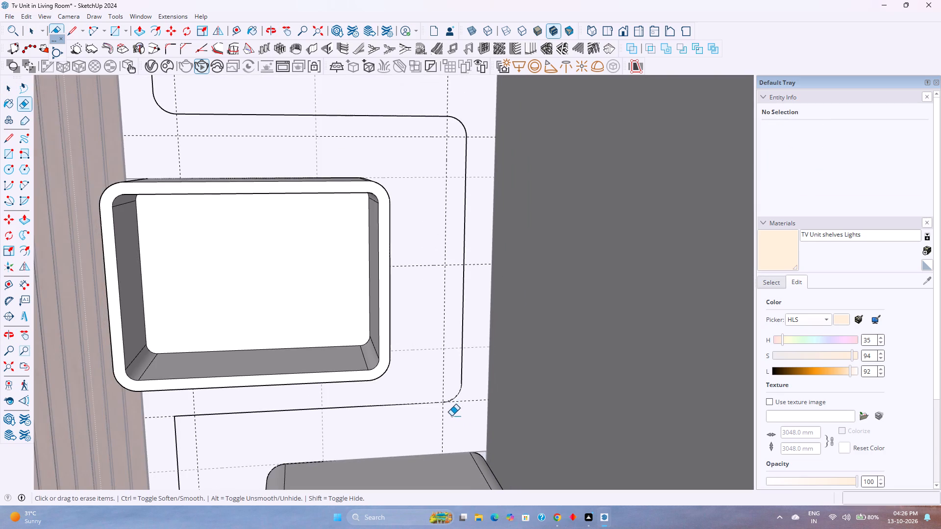
{"action": "middle_click_drag", "start_coordinate": [451, 417], "coordinate": [477, 417]}
{"action": "middle_click", "coordinate": [477, 417]}
{"action": "scroll", "coordinate": [480, 414], "scroll_direction": "down", "scroll_amount": 3}
{"action": "key", "text": "space"}
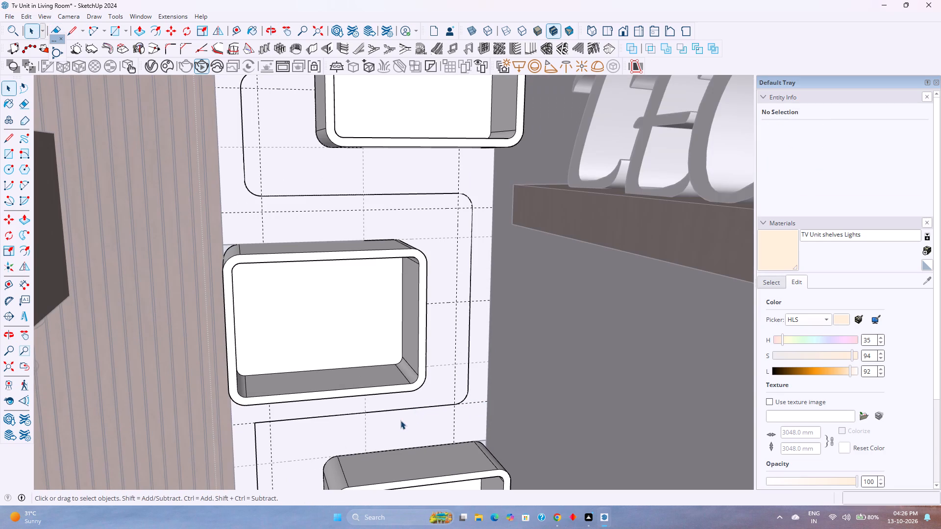
{"action": "middle_click_drag", "start_coordinate": [397, 421], "coordinate": [408, 368], "text": "shift"}
{"action": "middle_click", "coordinate": [408, 368], "text": "shift"}
{"action": "scroll", "coordinate": [410, 357], "scroll_direction": "down", "scroll_amount": 2}
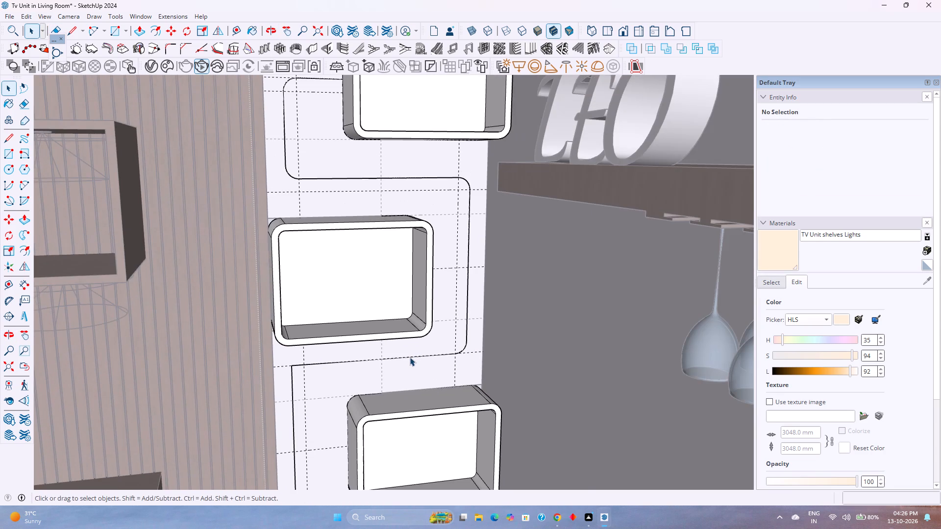
Copy the 40-segment arc beside the top box 3' 9" straight down to the path corner between the middle and bottom boxes.
{"action": "scroll", "coordinate": [410, 357], "scroll_direction": "down", "scroll_amount": 1}
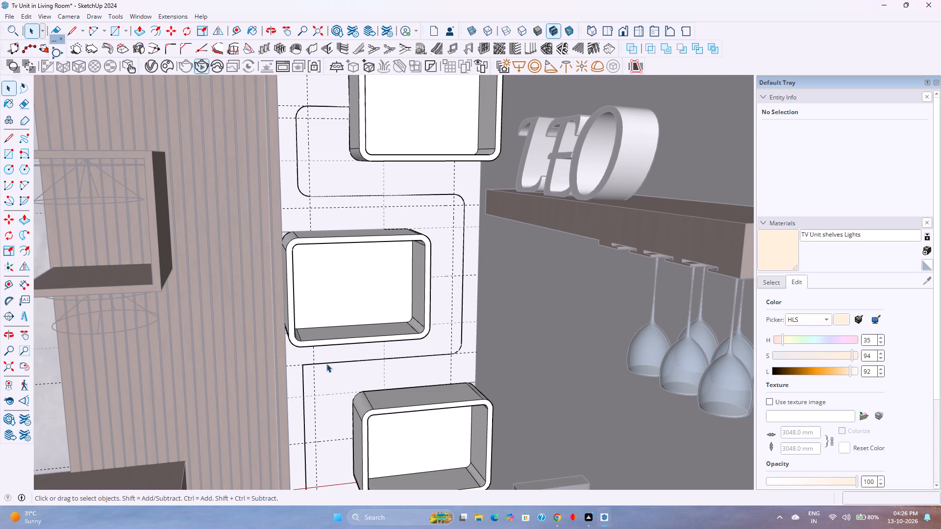
{"action": "left_click", "coordinate": [298, 111]}
{"action": "key", "text": "m"}
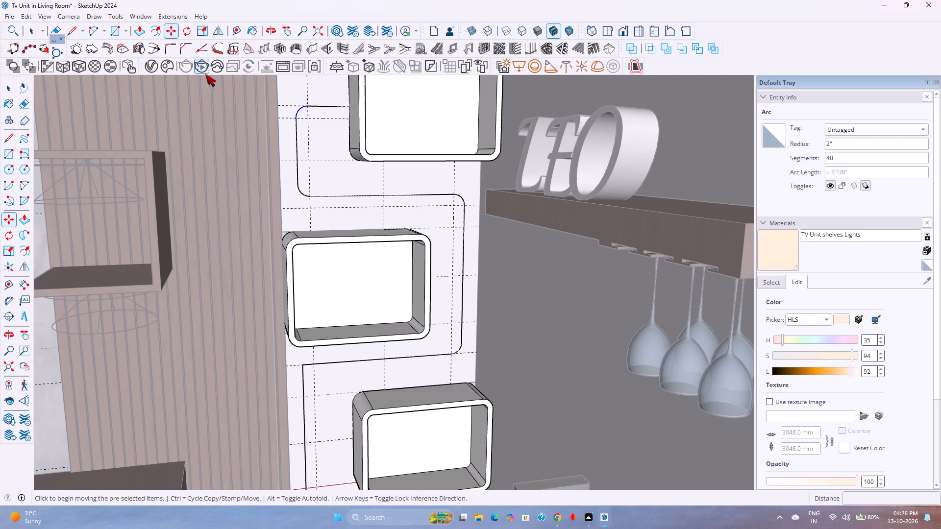
{"action": "left_click", "coordinate": [310, 106]}
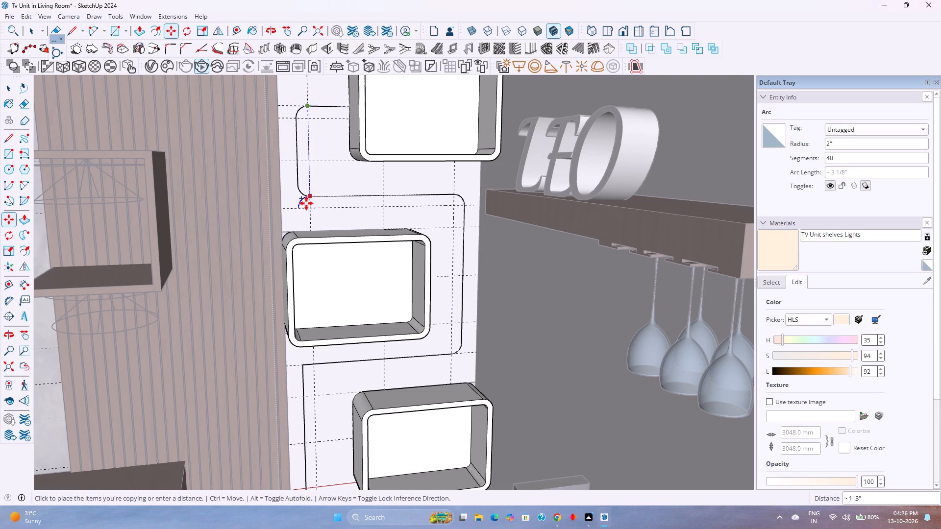
{"action": "scroll", "coordinate": [314, 373], "scroll_direction": "up", "scroll_amount": 7}
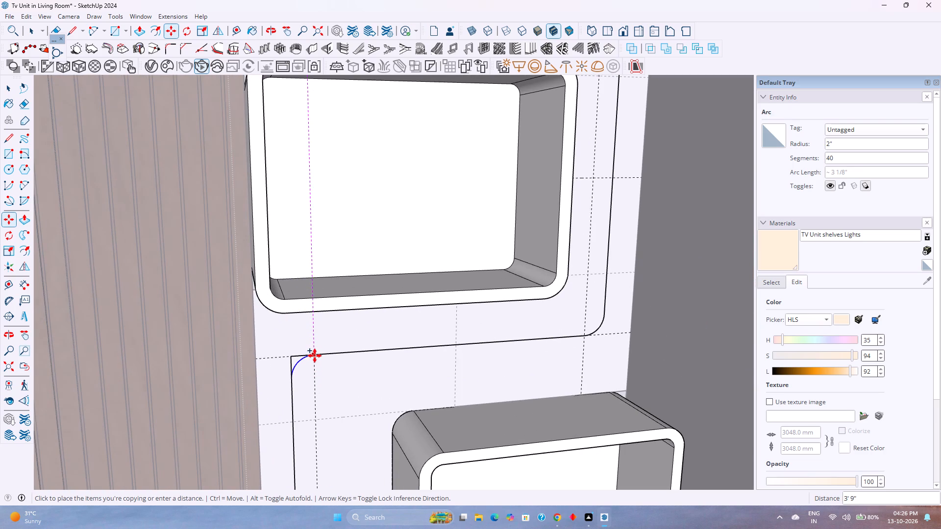
{"action": "left_click", "coordinate": [315, 356]}
{"action": "key", "text": "space"}
Copy the arc from the corner above the middle box 5' 3" down to the path's lowest corner below the bottom box.
{"action": "scroll", "coordinate": [315, 356], "scroll_direction": "down", "scroll_amount": 10}
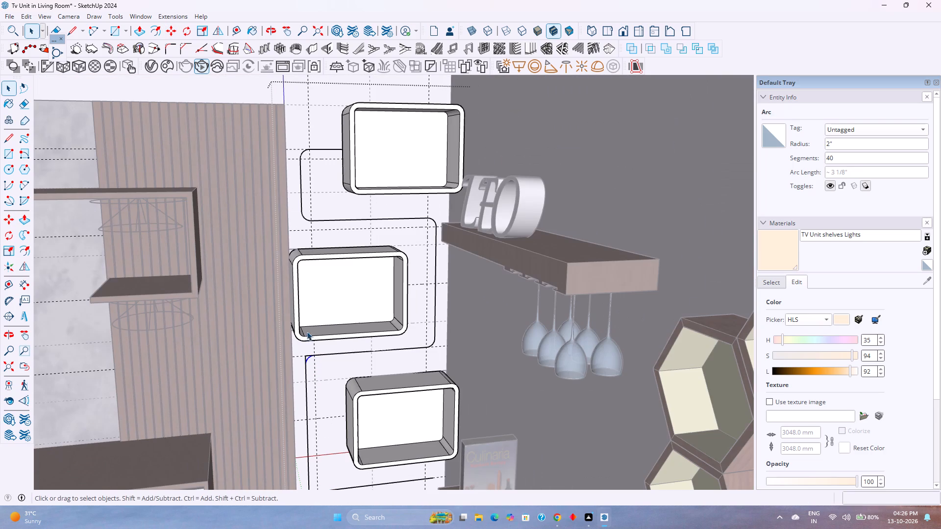
{"action": "left_click", "coordinate": [307, 219]}
{"action": "key", "text": "m"}
{"action": "scroll", "coordinate": [309, 210], "scroll_direction": "up", "scroll_amount": 1}
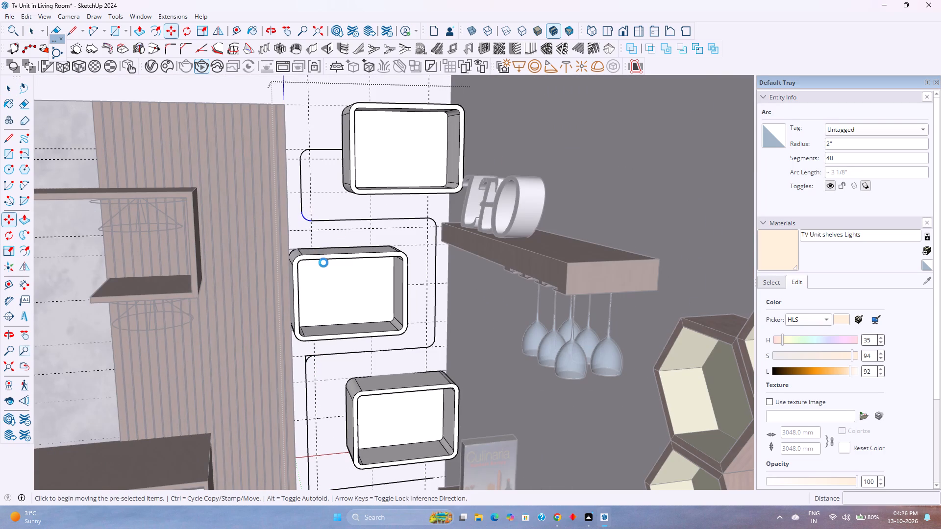
{"action": "middle_click_drag", "start_coordinate": [317, 389], "coordinate": [316, 374], "text": "shift"}
{"action": "middle_click_drag", "start_coordinate": [316, 374], "coordinate": [319, 317], "text": "shift"}
{"action": "middle_click", "coordinate": [319, 317], "text": "shift"}
{"action": "middle_click_drag", "start_coordinate": [323, 392], "coordinate": [319, 358]}
{"action": "middle_click_drag", "start_coordinate": [326, 395], "coordinate": [325, 395], "text": "shift"}
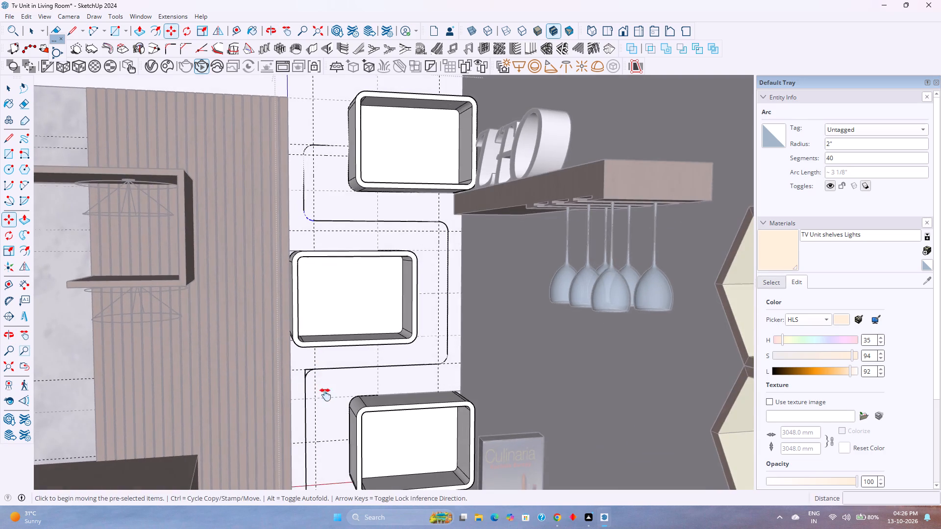
{"action": "middle_click_drag", "start_coordinate": [325, 395], "coordinate": [332, 351], "text": "shift"}
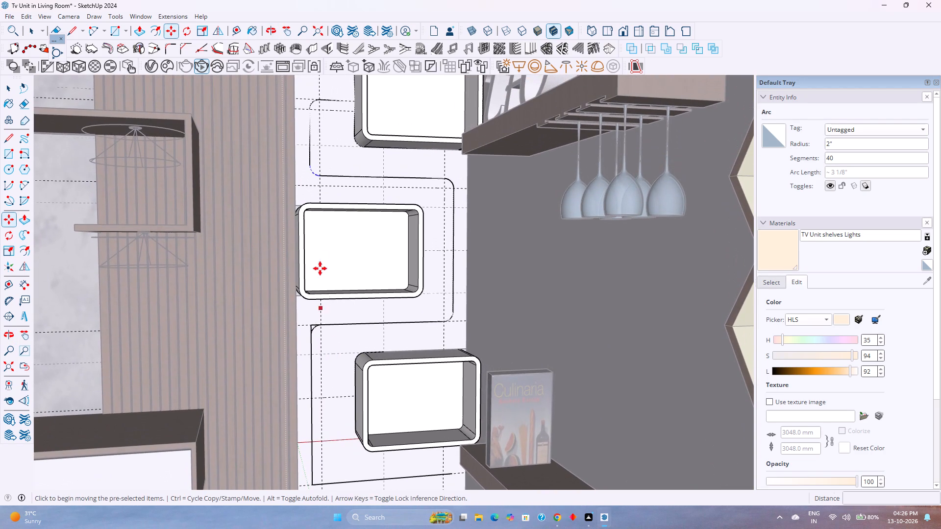
{"action": "left_click", "coordinate": [322, 177]}
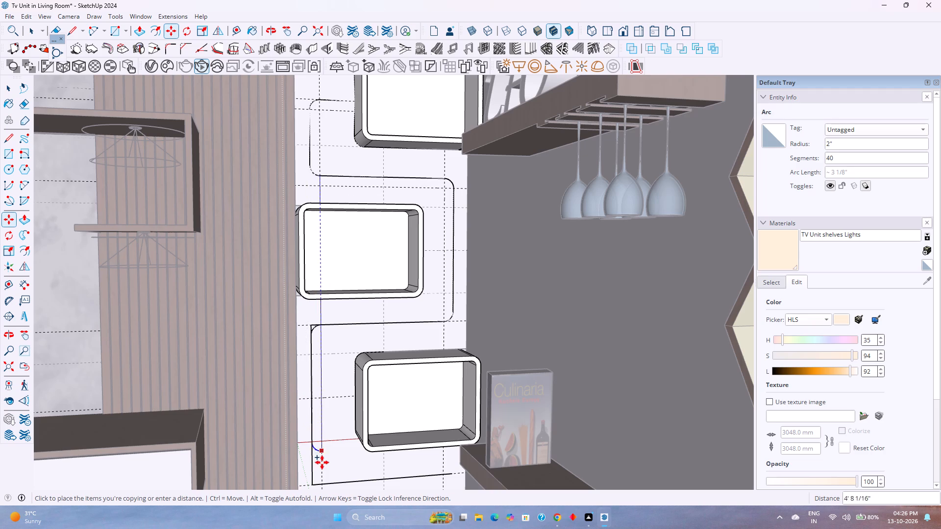
{"action": "middle_click_drag", "start_coordinate": [322, 463], "coordinate": [313, 401], "text": "shift"}
{"action": "middle_click", "coordinate": [313, 401], "text": "shift"}
{"action": "scroll", "coordinate": [314, 422], "scroll_direction": "up", "scroll_amount": 6}
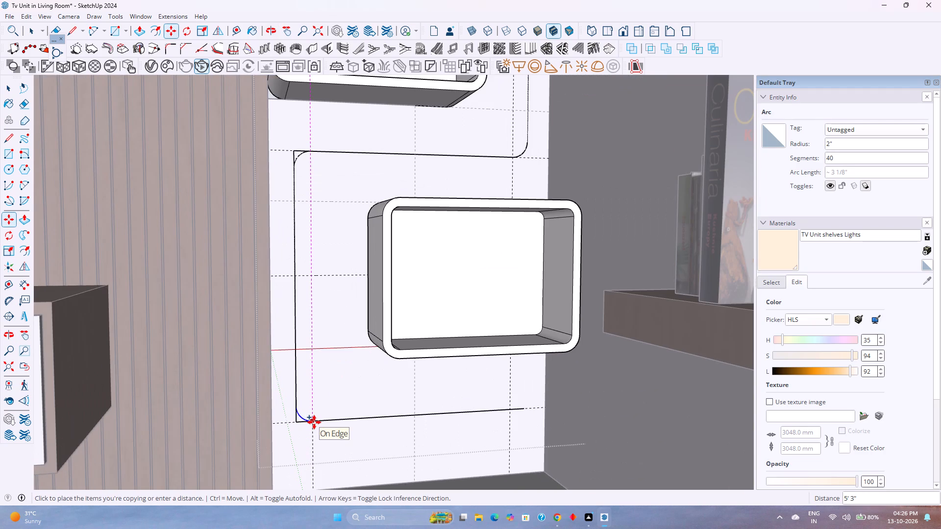
{"action": "left_click", "coordinate": [314, 422]}
{"action": "key", "text": "space"}
Erase the square corner edges left outside the two new arcs above and below the bottom box.
{"action": "scroll", "coordinate": [309, 420], "scroll_direction": "up", "scroll_amount": 4}
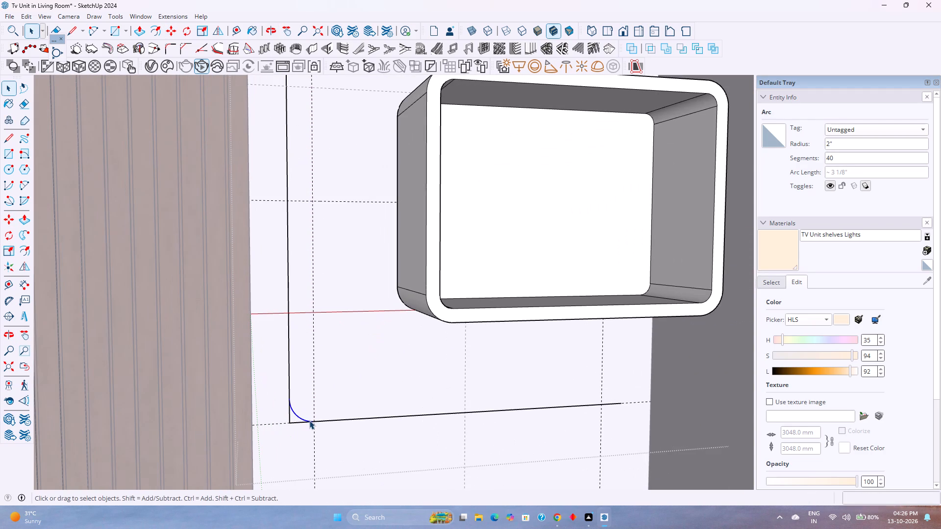
{"action": "key", "text": "e"}
{"action": "left_click", "coordinate": [290, 418]}
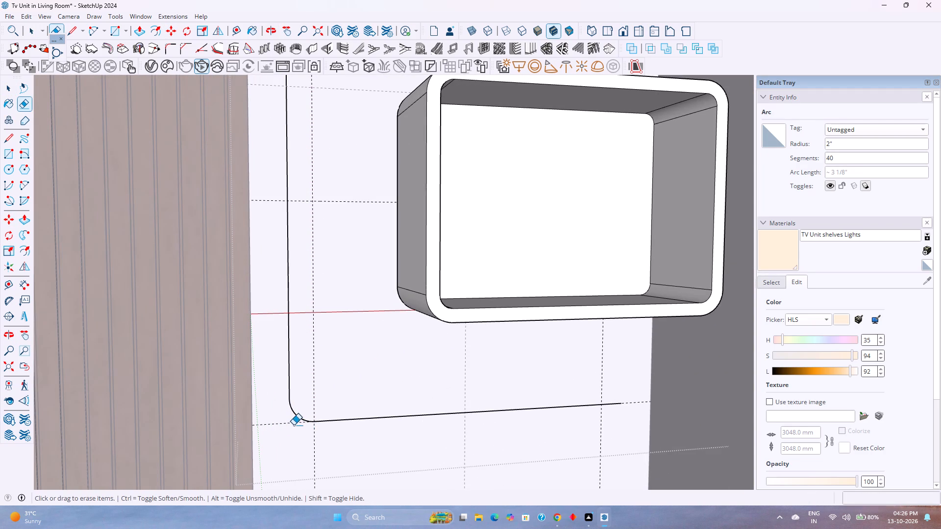
{"action": "scroll", "coordinate": [295, 426], "scroll_direction": "down", "scroll_amount": 6}
{"action": "scroll", "coordinate": [302, 179], "scroll_direction": "up", "scroll_amount": 3}
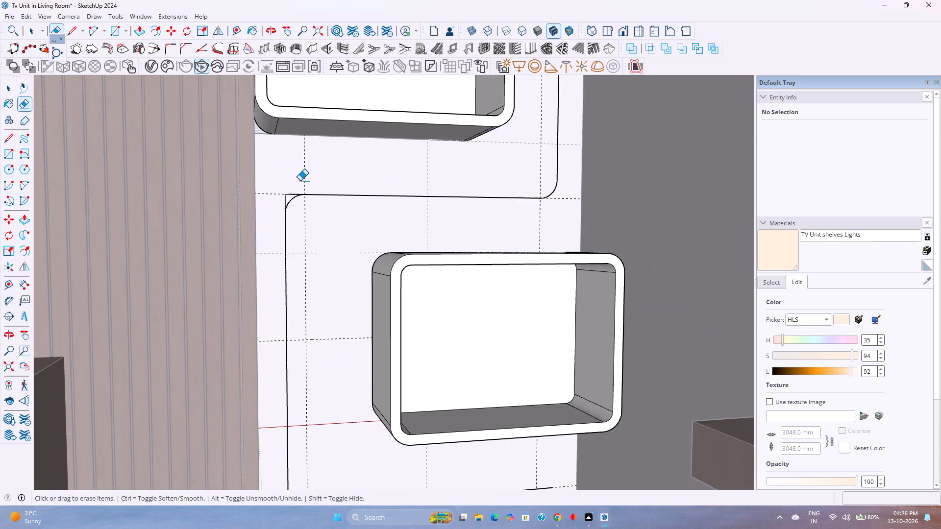
{"action": "scroll", "coordinate": [300, 181], "scroll_direction": "up", "scroll_amount": 3}
{"action": "left_click", "coordinate": [285, 202]}
{"action": "left_click", "coordinate": [284, 200]}
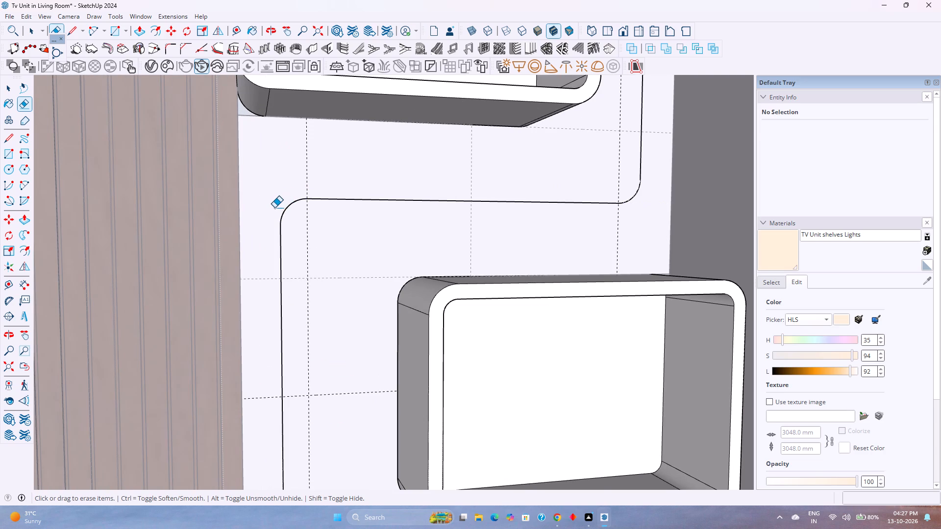
{"action": "scroll", "coordinate": [274, 208], "scroll_direction": "down", "scroll_amount": 7}
{"action": "key", "text": "space"}
Copy the 45-segment arc below the middle box about 2' 9" down onto the open end of the path's lowest segment.
{"action": "middle_click_drag", "start_coordinate": [274, 208], "coordinate": [289, 252], "text": "shift"}
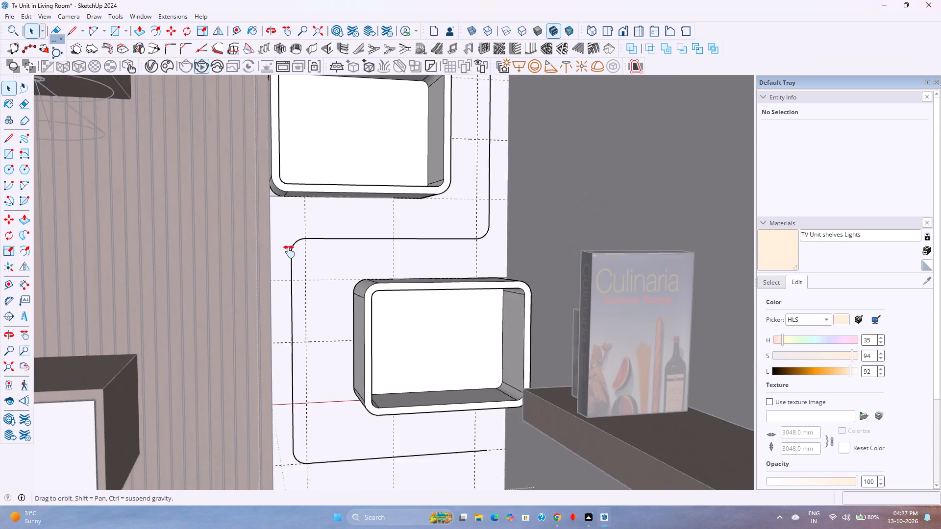
{"action": "middle_click_drag", "start_coordinate": [289, 252], "coordinate": [292, 289], "text": "shift"}
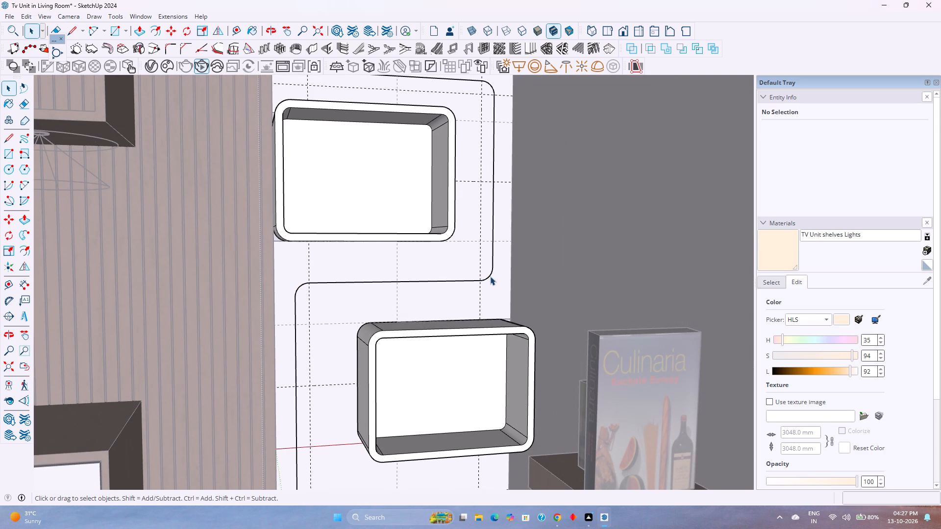
{"action": "left_click", "coordinate": [490, 275]}
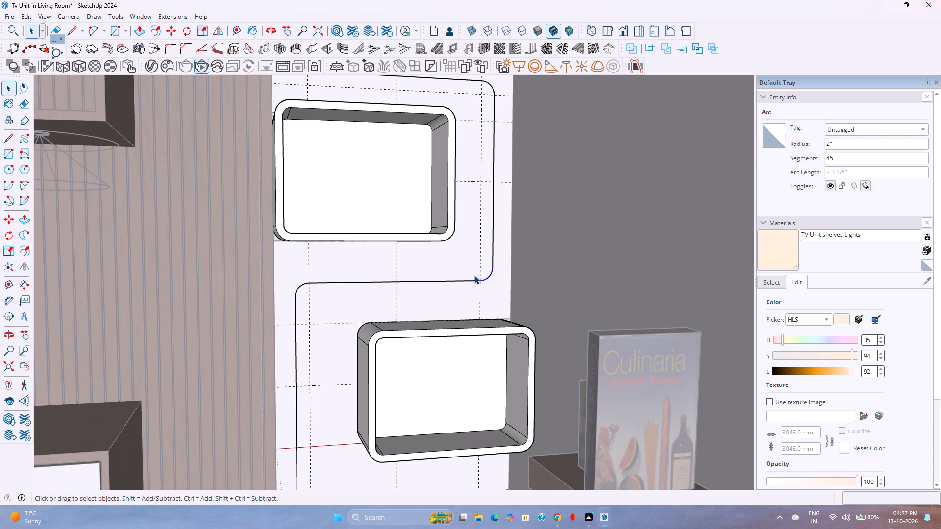
{"action": "key", "text": "m"}
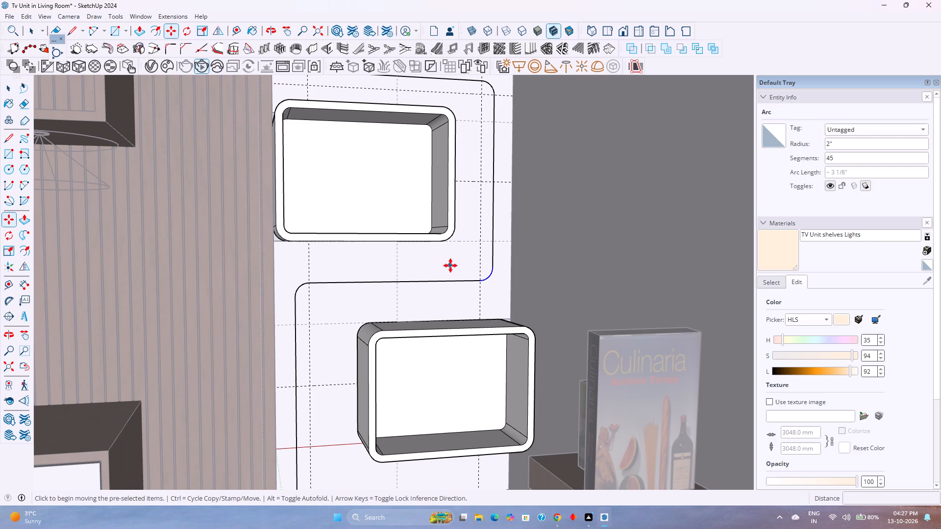
{"action": "scroll", "coordinate": [480, 282], "scroll_direction": "up", "scroll_amount": 6}
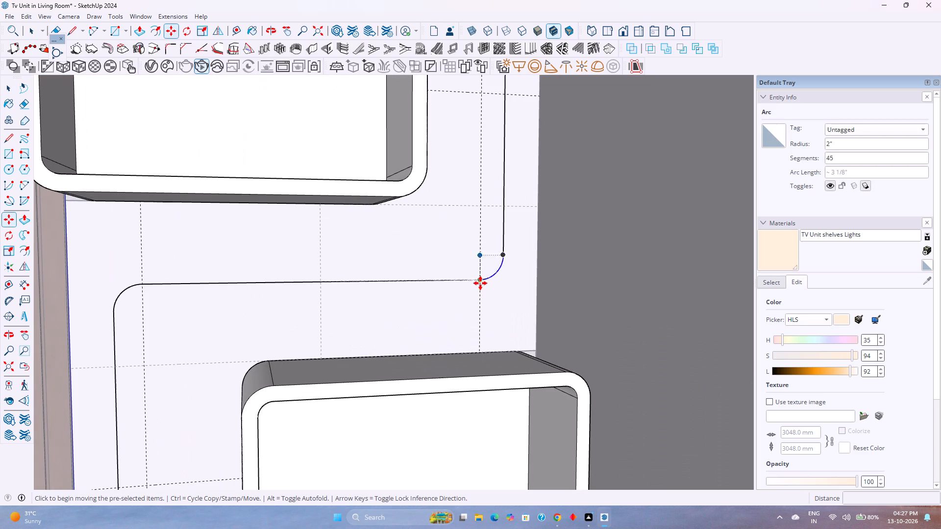
{"action": "left_click", "coordinate": [479, 282]}
{"action": "scroll", "coordinate": [477, 294], "scroll_direction": "down", "scroll_amount": 10}
{"action": "middle_click_drag", "start_coordinate": [450, 349], "coordinate": [413, 230], "text": "shift"}
{"action": "middle_click", "coordinate": [413, 227], "text": "shift"}
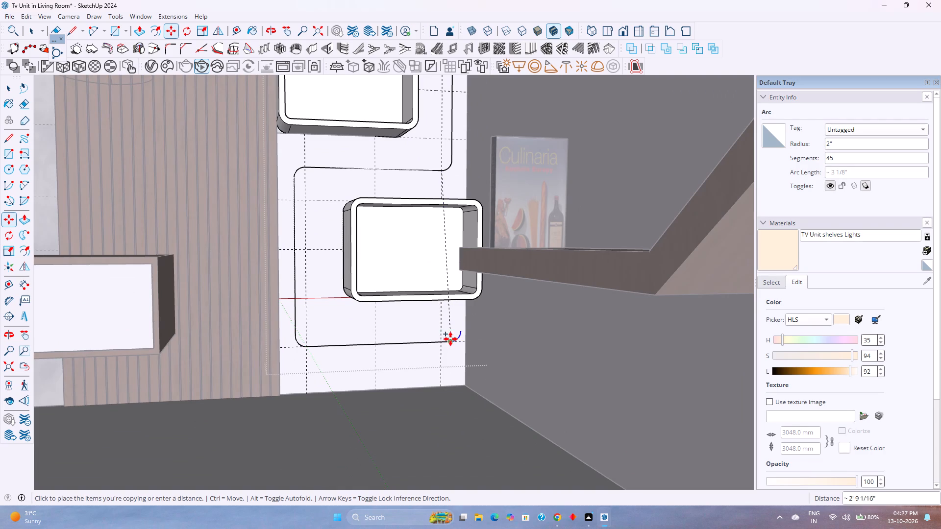
{"action": "scroll", "coordinate": [453, 344], "scroll_direction": "up", "scroll_amount": 8}
{"action": "left_click", "coordinate": [449, 341]}
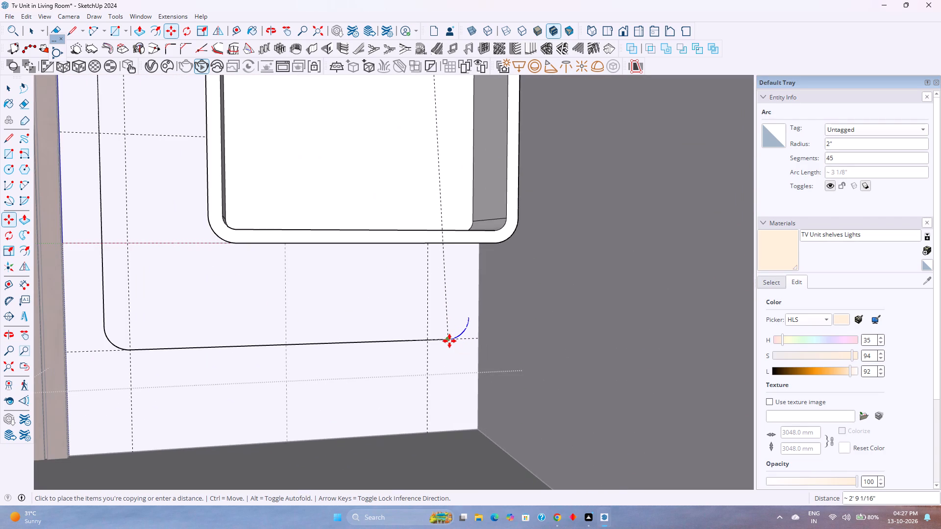
{"action": "key", "text": "space"}
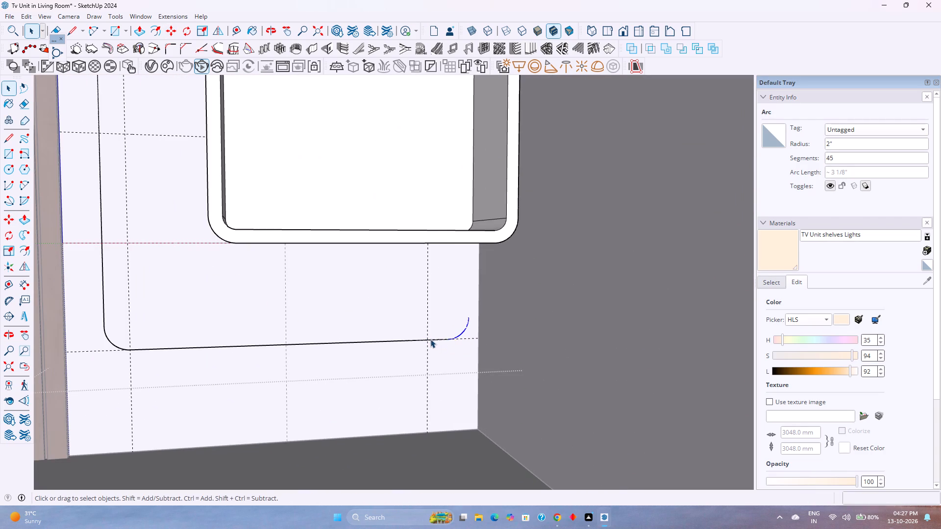
Select all the geometry connected to the zigzag path and weld its edges into one curve.
{"action": "triple_click", "coordinate": [430, 339]}
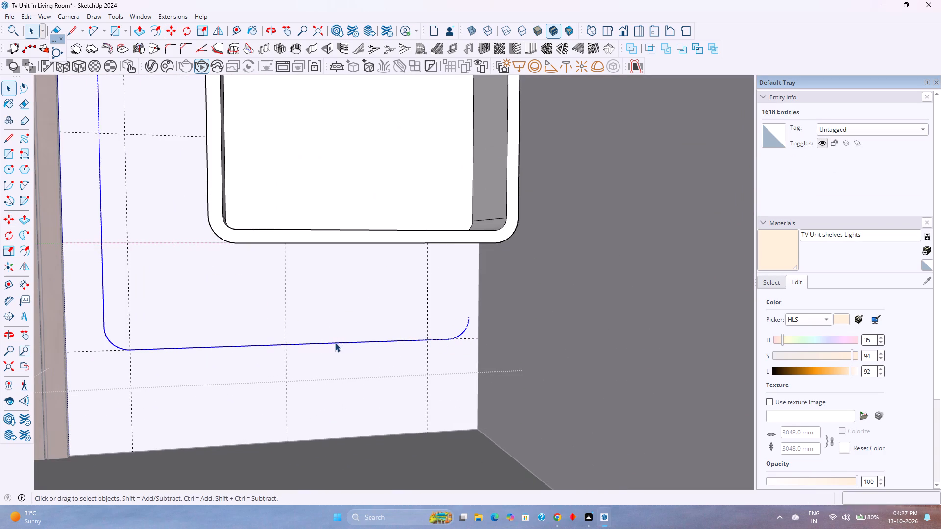
{"action": "right_click", "coordinate": [335, 343]}
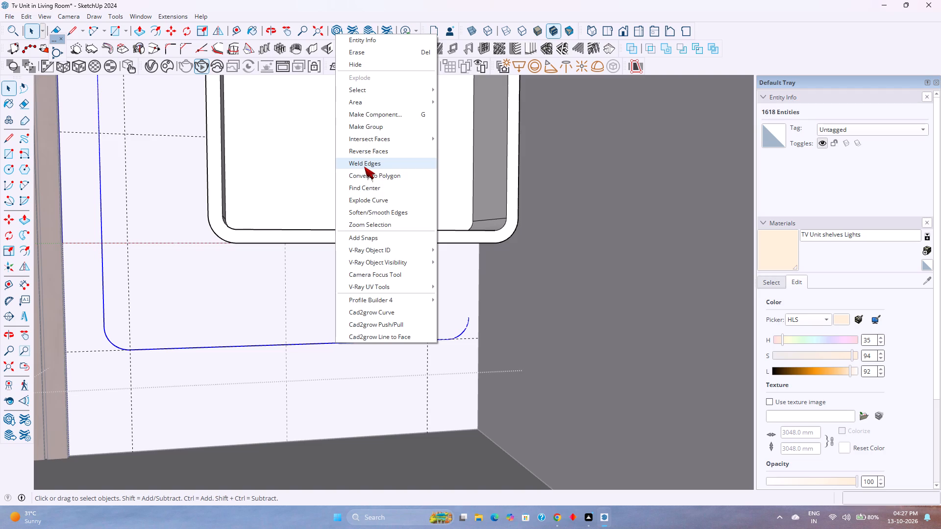
{"action": "left_click", "coordinate": [364, 167]}
Select the welded zigzag curve linking the three box shelves and offset it 1" outward on the wall.
{"action": "scroll", "coordinate": [307, 277], "scroll_direction": "down", "scroll_amount": 4}
{"action": "middle_click_drag", "start_coordinate": [307, 278], "coordinate": [372, 403], "text": "shift"}
{"action": "scroll", "coordinate": [351, 363], "scroll_direction": "down", "scroll_amount": 3}
{"action": "middle_click_drag", "start_coordinate": [321, 300], "coordinate": [322, 309], "text": "shift"}
{"action": "scroll", "coordinate": [321, 300], "scroll_direction": "down", "scroll_amount": 1, "text": "shift"}
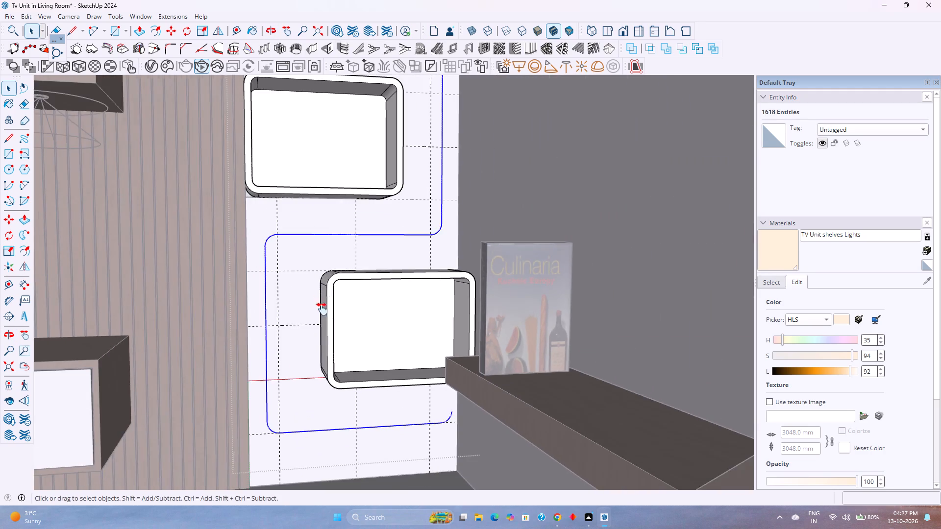
{"action": "middle_click_drag", "start_coordinate": [322, 309], "coordinate": [299, 414], "text": "shift"}
{"action": "scroll", "coordinate": [278, 366], "scroll_direction": "down", "scroll_amount": 3}
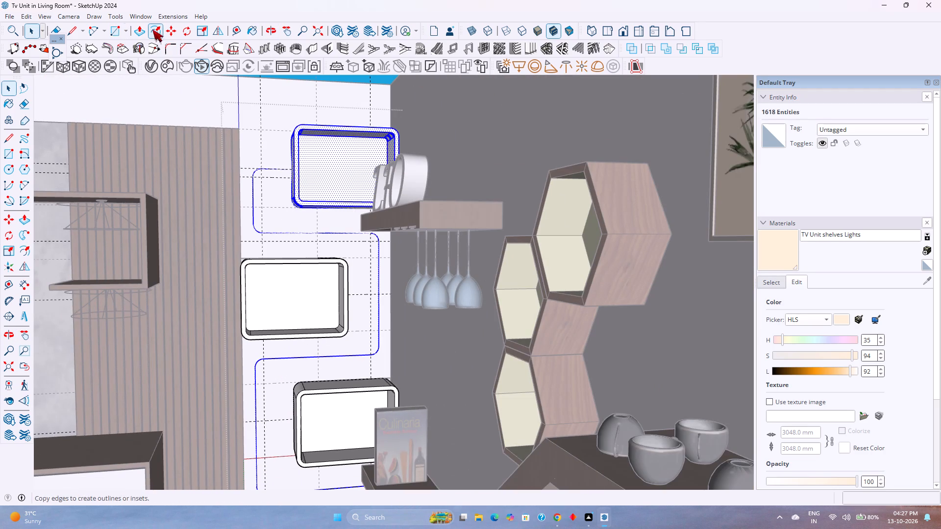
{"action": "left_click", "coordinate": [158, 30]}
{"action": "key", "text": "Escape"}
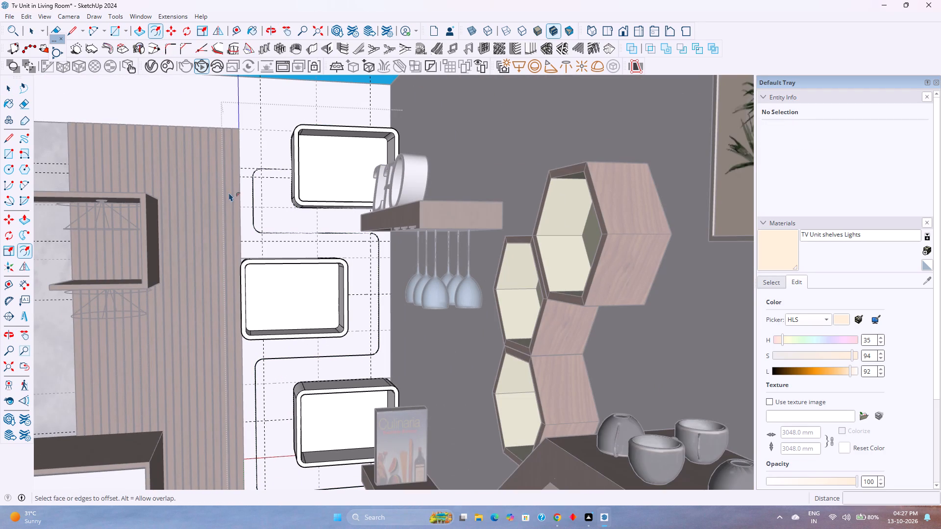
{"action": "key", "text": "space"}
{"action": "left_click", "coordinate": [251, 195]}
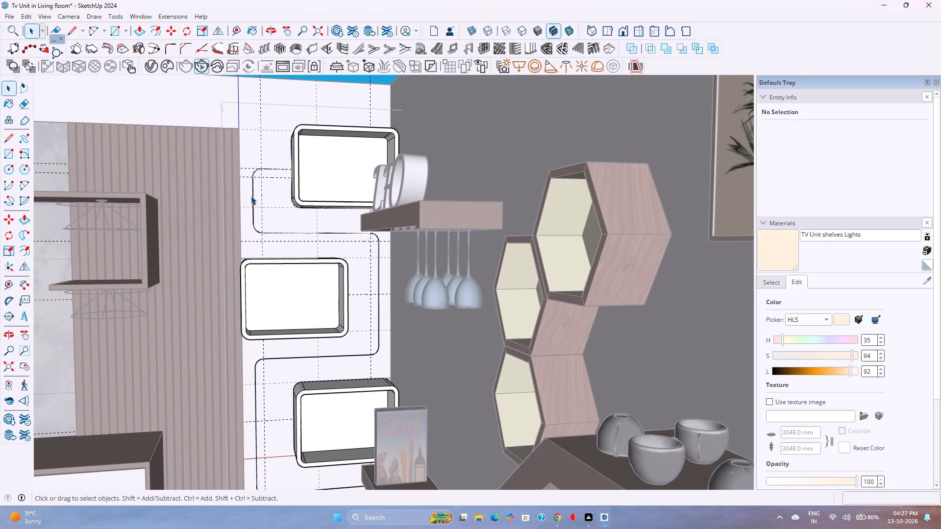
{"action": "left_click", "coordinate": [252, 192]}
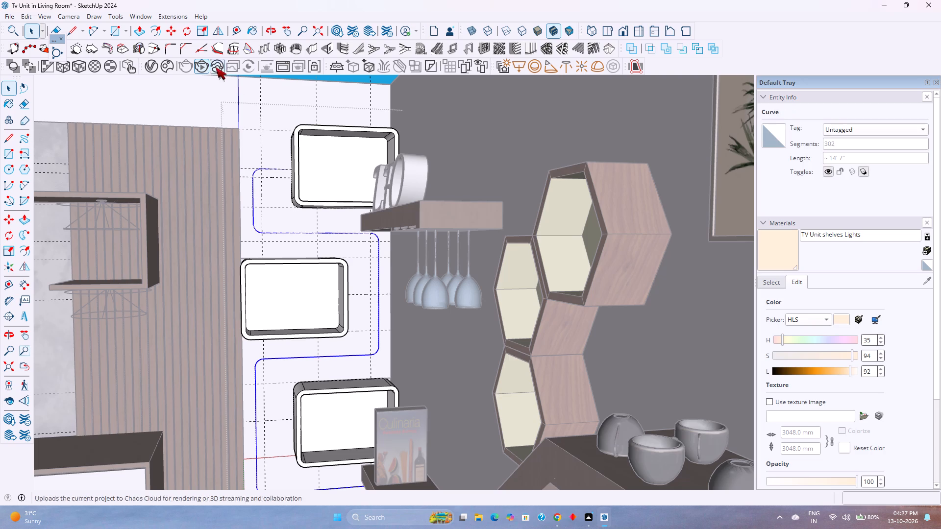
{"action": "left_click", "coordinate": [155, 30]}
{"action": "left_click", "coordinate": [246, 192]}
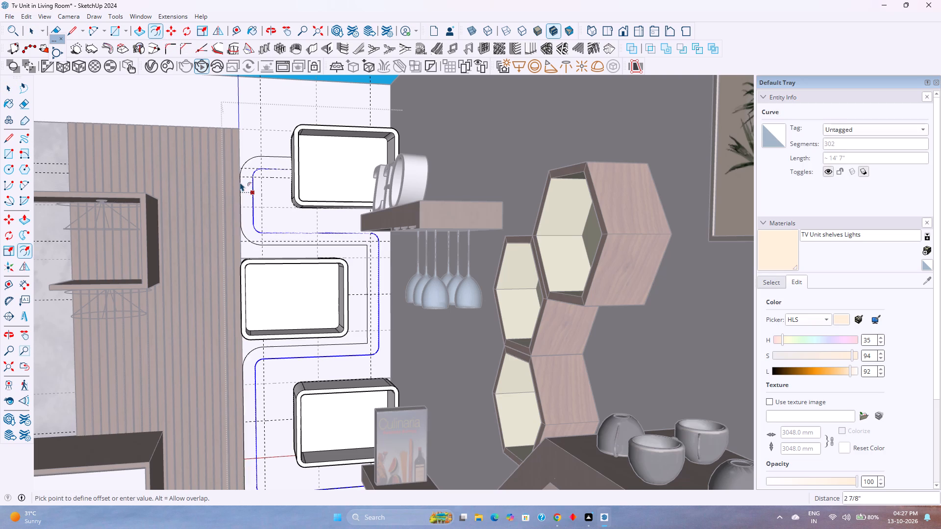
{"action": "scroll", "coordinate": [251, 174], "scroll_direction": "up", "scroll_amount": 6}
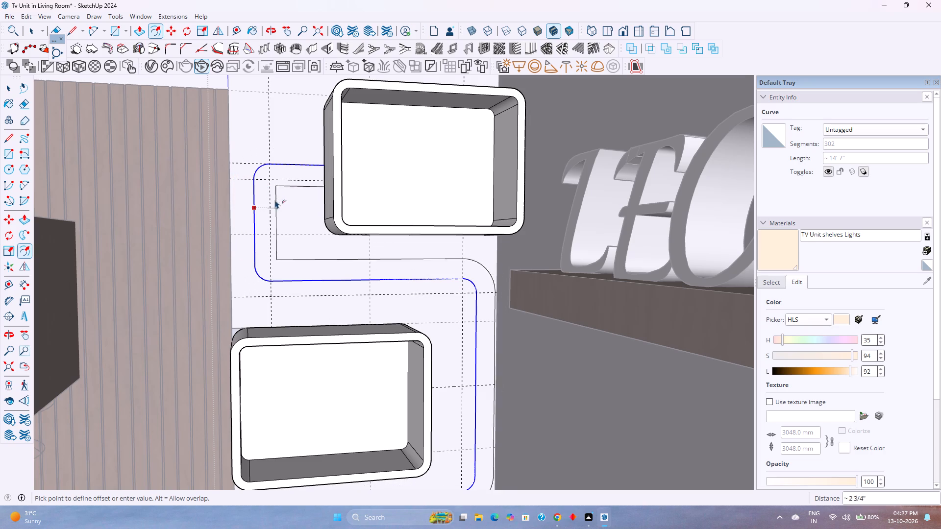
{"action": "scroll", "coordinate": [263, 204], "scroll_direction": "up", "scroll_amount": 7}
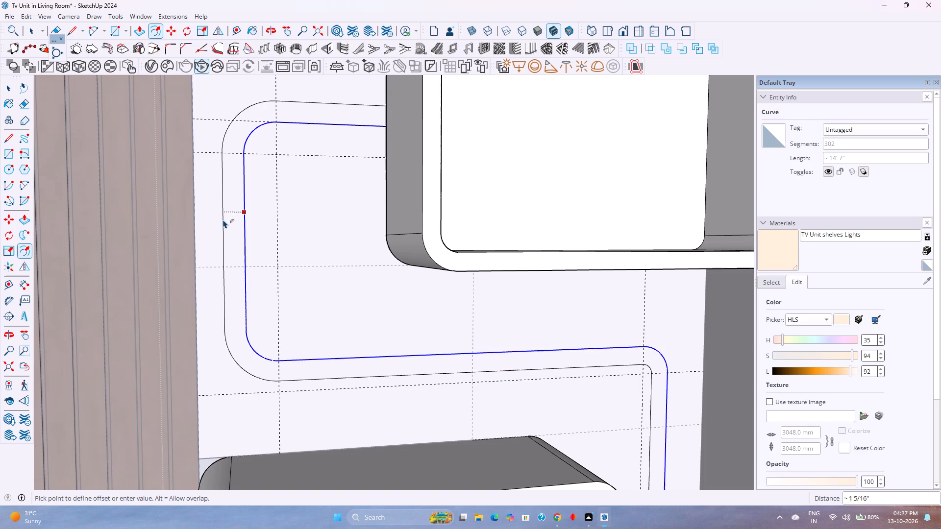
{"action": "scroll", "coordinate": [223, 219], "scroll_direction": "down", "scroll_amount": 6}
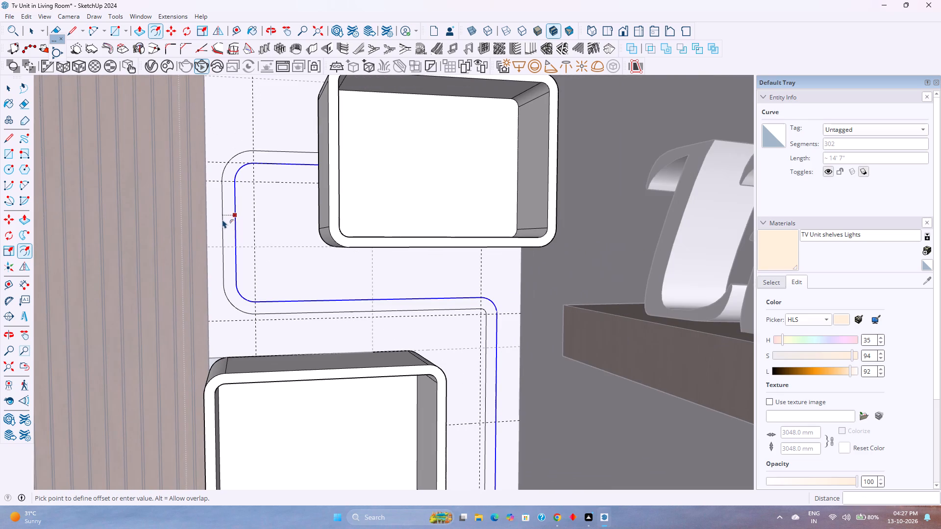
{"action": "scroll", "coordinate": [223, 219], "scroll_direction": "down", "scroll_amount": 1}
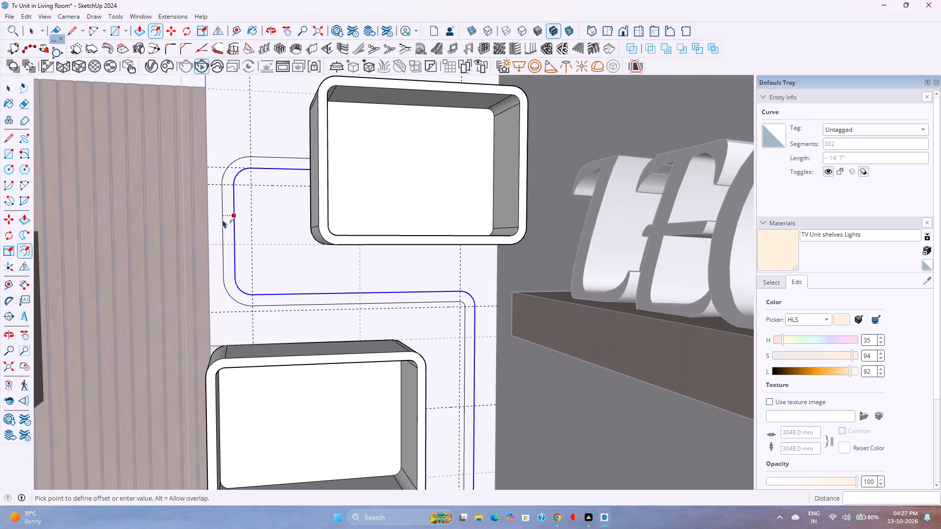
{"action": "key", "text": "1"}
{"action": "key", "text": "Return"}
Draw a short line joining the two offset curves where they meet the side of the top box.
{"action": "scroll", "coordinate": [223, 219], "scroll_direction": "down", "scroll_amount": 7}
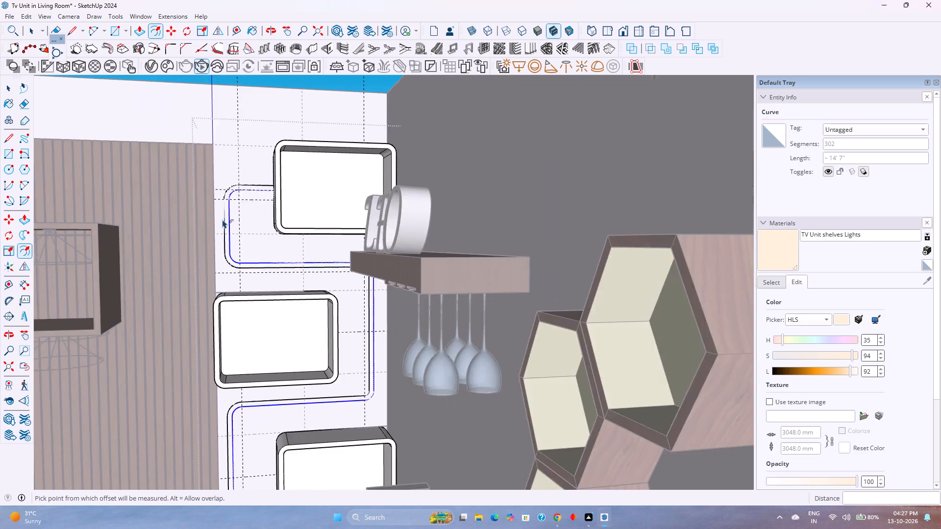
{"action": "scroll", "coordinate": [223, 219], "scroll_direction": "down", "scroll_amount": 3}
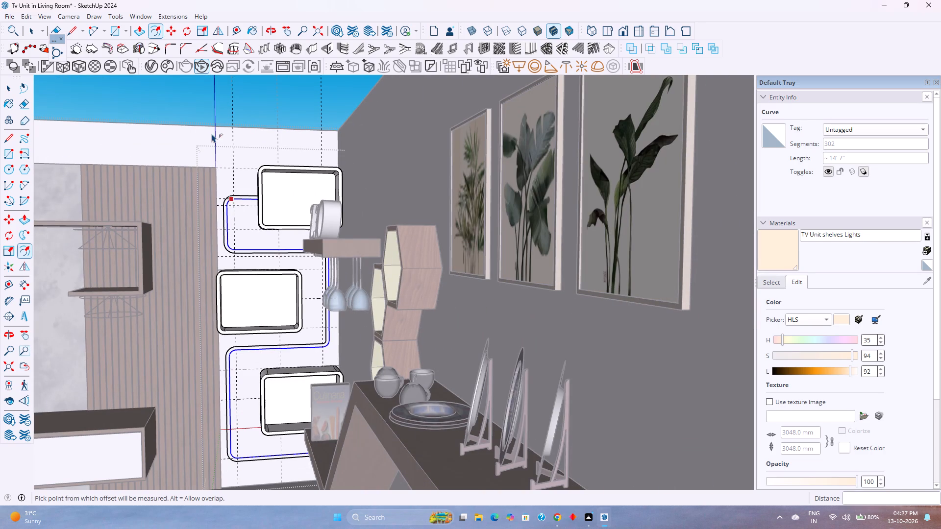
{"action": "key", "text": "l"}
{"action": "scroll", "coordinate": [257, 189], "scroll_direction": "up", "scroll_amount": 9}
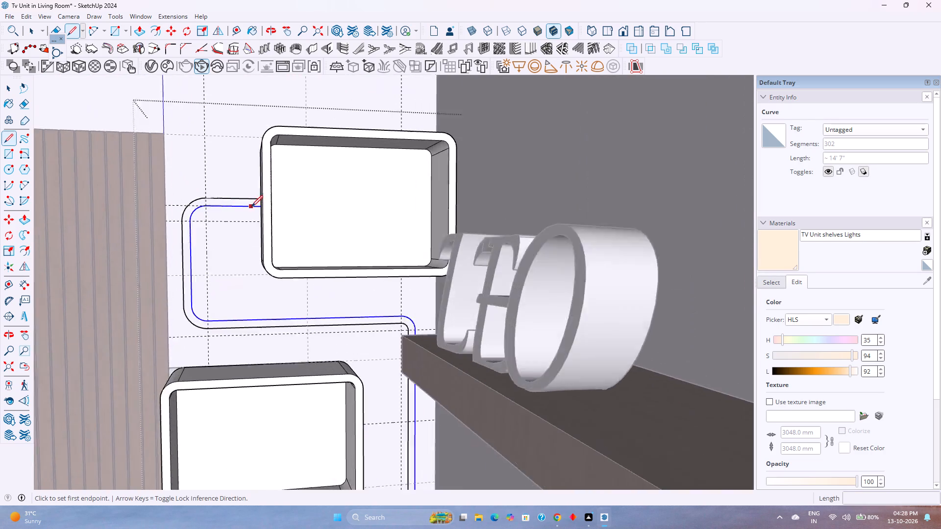
{"action": "scroll", "coordinate": [251, 207], "scroll_direction": "up", "scroll_amount": 5}
{"action": "middle_click_drag", "start_coordinate": [251, 207], "coordinate": [338, 233]}
{"action": "middle_click", "coordinate": [338, 233]}
{"action": "scroll", "coordinate": [272, 197], "scroll_direction": "up", "scroll_amount": 1}
{"action": "middle_click_drag", "start_coordinate": [272, 197], "coordinate": [263, 201]}
{"action": "middle_click", "coordinate": [263, 201]}
{"action": "left_click", "coordinate": [266, 197]}
{"action": "left_click", "coordinate": [267, 212]}
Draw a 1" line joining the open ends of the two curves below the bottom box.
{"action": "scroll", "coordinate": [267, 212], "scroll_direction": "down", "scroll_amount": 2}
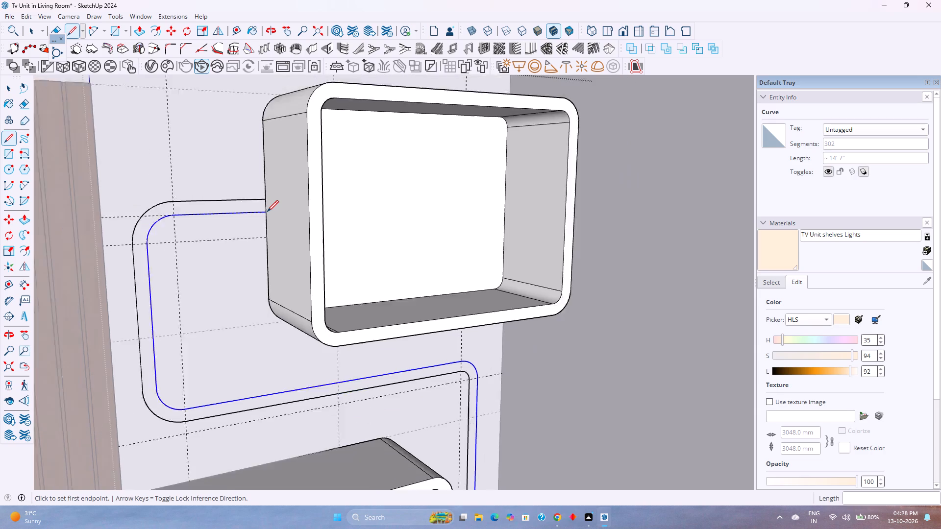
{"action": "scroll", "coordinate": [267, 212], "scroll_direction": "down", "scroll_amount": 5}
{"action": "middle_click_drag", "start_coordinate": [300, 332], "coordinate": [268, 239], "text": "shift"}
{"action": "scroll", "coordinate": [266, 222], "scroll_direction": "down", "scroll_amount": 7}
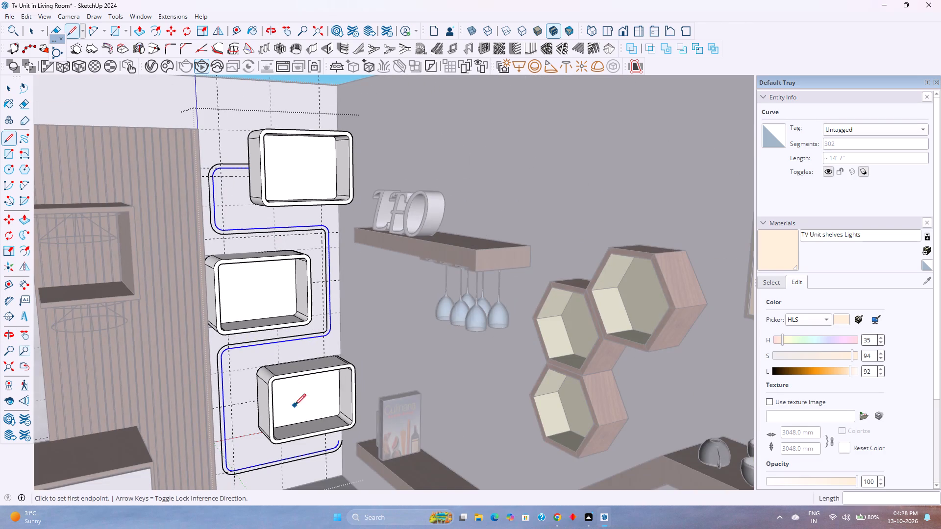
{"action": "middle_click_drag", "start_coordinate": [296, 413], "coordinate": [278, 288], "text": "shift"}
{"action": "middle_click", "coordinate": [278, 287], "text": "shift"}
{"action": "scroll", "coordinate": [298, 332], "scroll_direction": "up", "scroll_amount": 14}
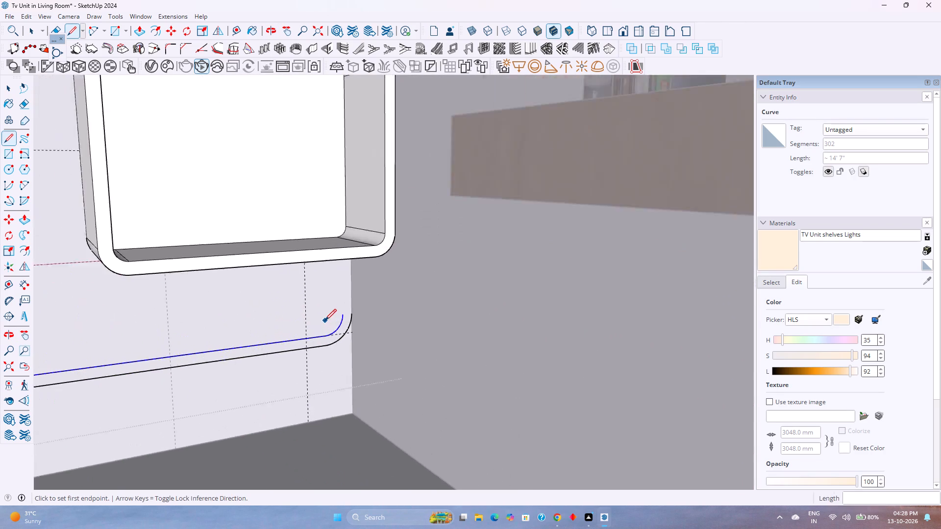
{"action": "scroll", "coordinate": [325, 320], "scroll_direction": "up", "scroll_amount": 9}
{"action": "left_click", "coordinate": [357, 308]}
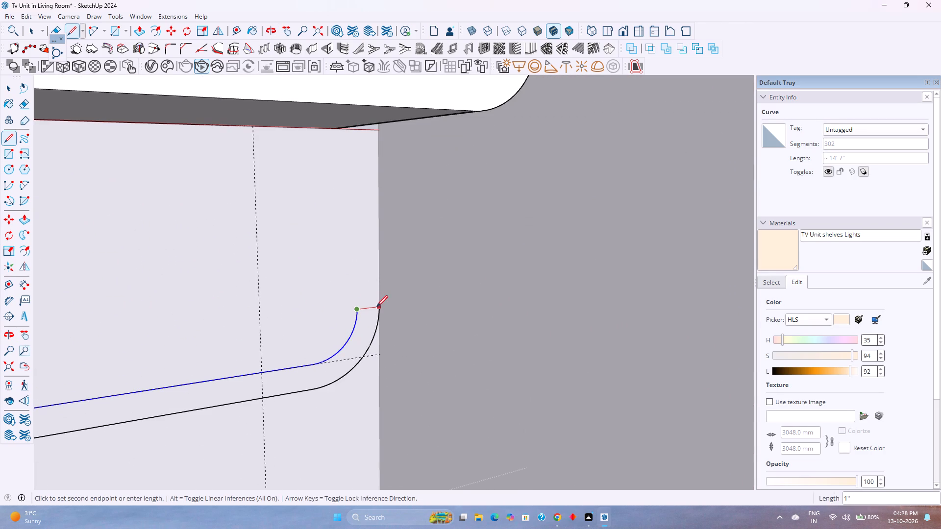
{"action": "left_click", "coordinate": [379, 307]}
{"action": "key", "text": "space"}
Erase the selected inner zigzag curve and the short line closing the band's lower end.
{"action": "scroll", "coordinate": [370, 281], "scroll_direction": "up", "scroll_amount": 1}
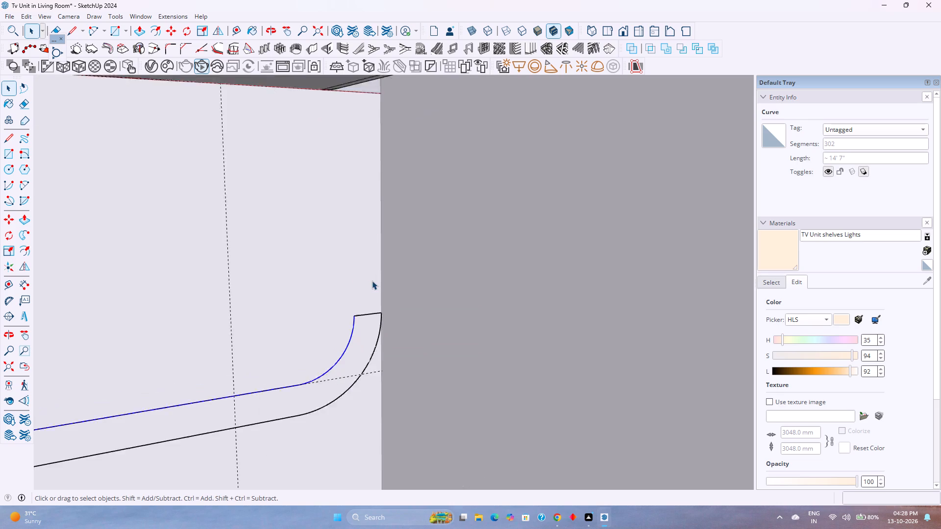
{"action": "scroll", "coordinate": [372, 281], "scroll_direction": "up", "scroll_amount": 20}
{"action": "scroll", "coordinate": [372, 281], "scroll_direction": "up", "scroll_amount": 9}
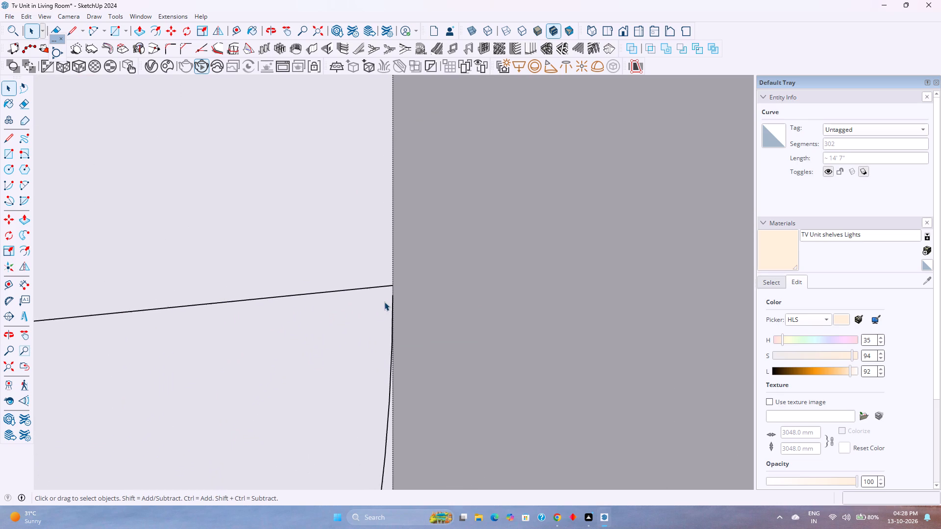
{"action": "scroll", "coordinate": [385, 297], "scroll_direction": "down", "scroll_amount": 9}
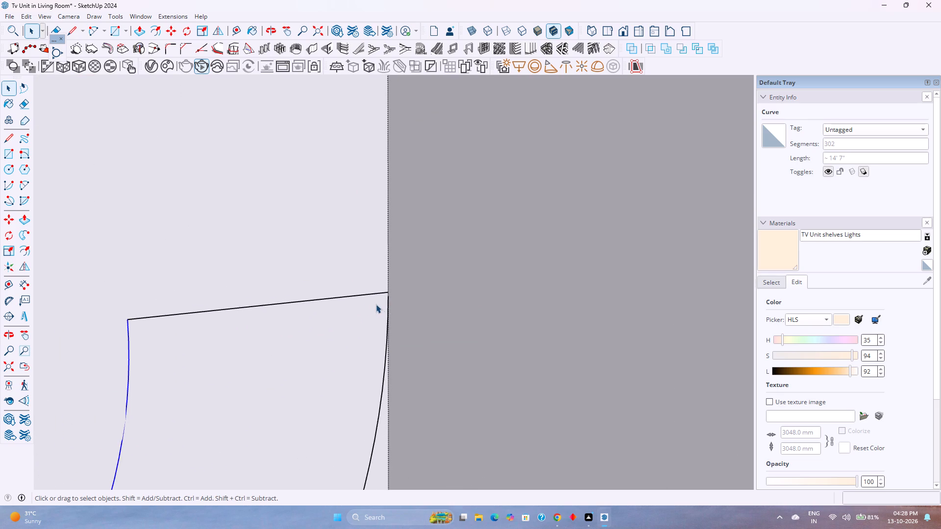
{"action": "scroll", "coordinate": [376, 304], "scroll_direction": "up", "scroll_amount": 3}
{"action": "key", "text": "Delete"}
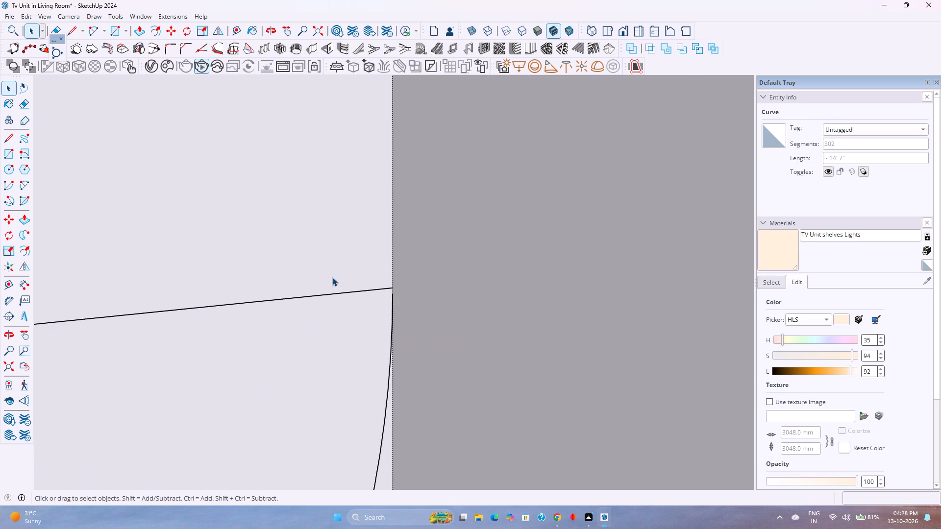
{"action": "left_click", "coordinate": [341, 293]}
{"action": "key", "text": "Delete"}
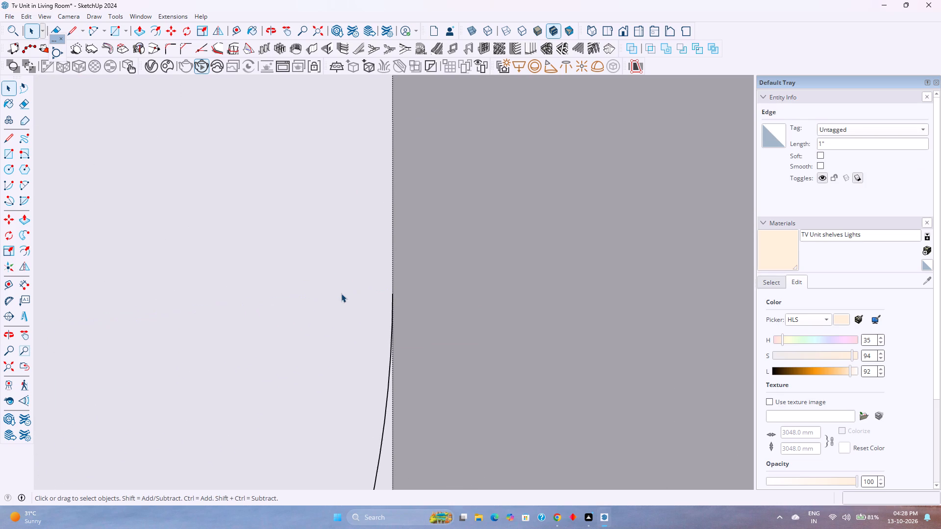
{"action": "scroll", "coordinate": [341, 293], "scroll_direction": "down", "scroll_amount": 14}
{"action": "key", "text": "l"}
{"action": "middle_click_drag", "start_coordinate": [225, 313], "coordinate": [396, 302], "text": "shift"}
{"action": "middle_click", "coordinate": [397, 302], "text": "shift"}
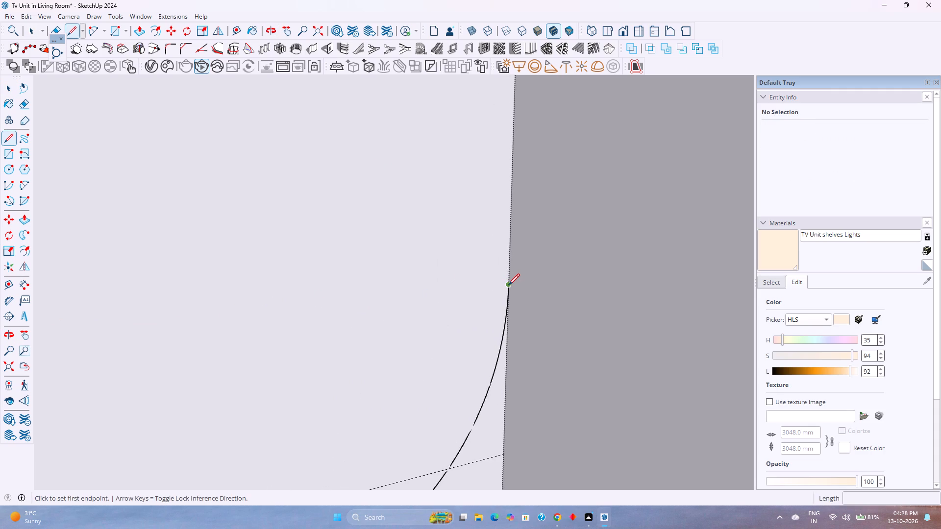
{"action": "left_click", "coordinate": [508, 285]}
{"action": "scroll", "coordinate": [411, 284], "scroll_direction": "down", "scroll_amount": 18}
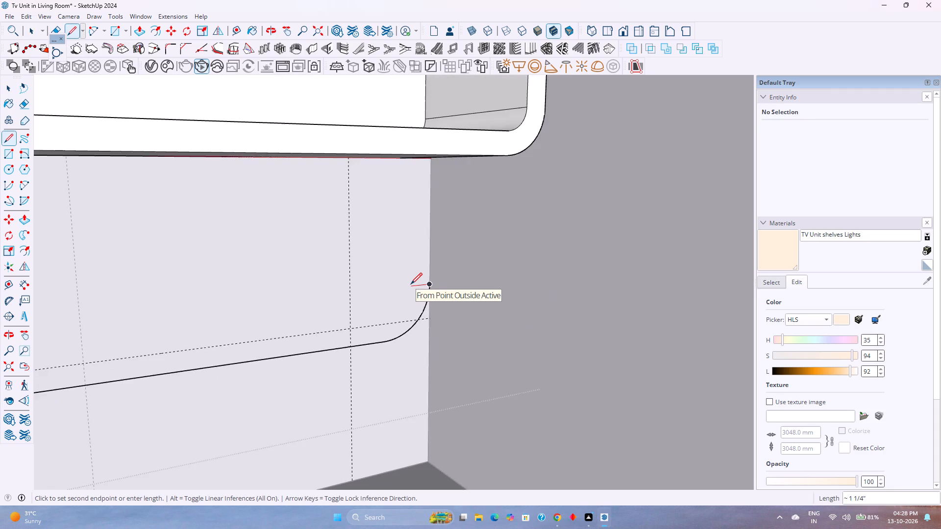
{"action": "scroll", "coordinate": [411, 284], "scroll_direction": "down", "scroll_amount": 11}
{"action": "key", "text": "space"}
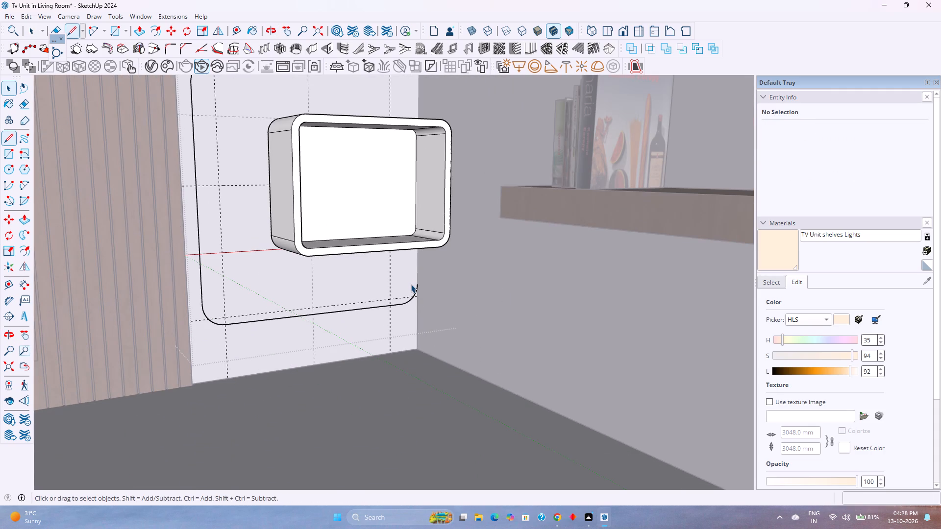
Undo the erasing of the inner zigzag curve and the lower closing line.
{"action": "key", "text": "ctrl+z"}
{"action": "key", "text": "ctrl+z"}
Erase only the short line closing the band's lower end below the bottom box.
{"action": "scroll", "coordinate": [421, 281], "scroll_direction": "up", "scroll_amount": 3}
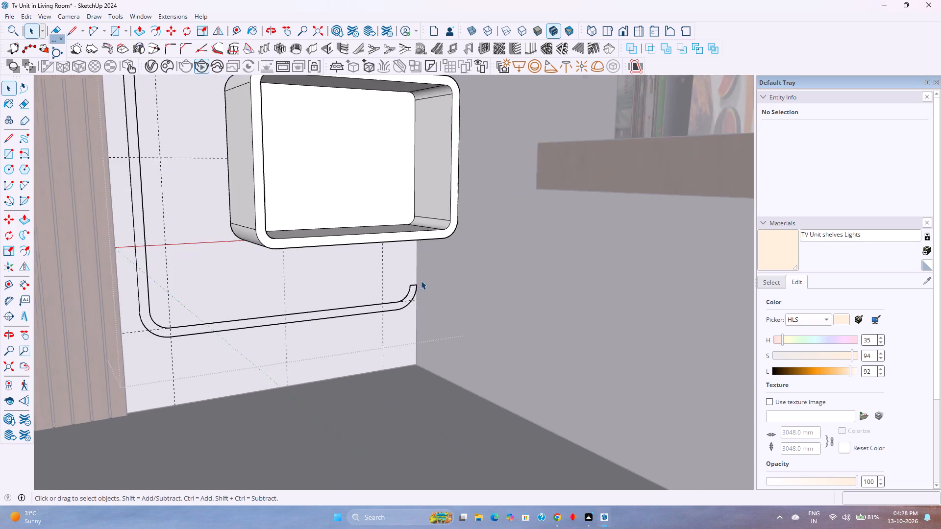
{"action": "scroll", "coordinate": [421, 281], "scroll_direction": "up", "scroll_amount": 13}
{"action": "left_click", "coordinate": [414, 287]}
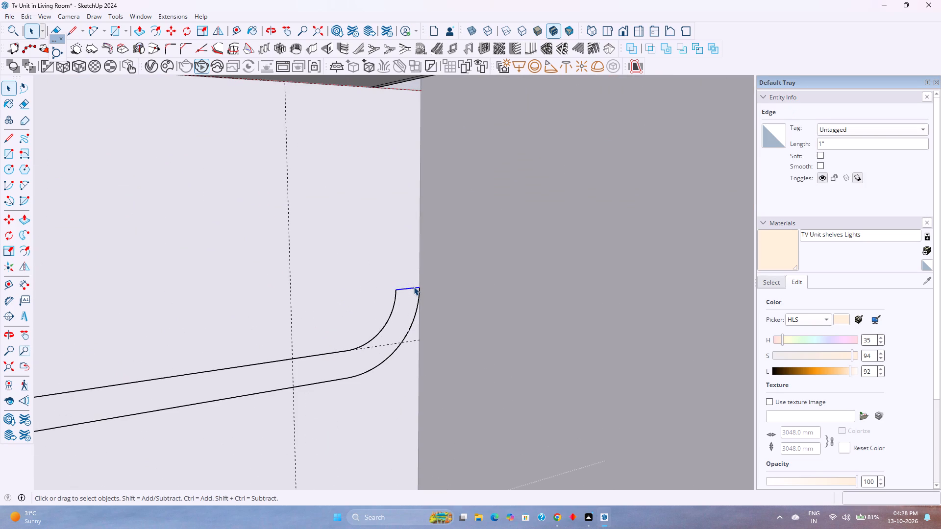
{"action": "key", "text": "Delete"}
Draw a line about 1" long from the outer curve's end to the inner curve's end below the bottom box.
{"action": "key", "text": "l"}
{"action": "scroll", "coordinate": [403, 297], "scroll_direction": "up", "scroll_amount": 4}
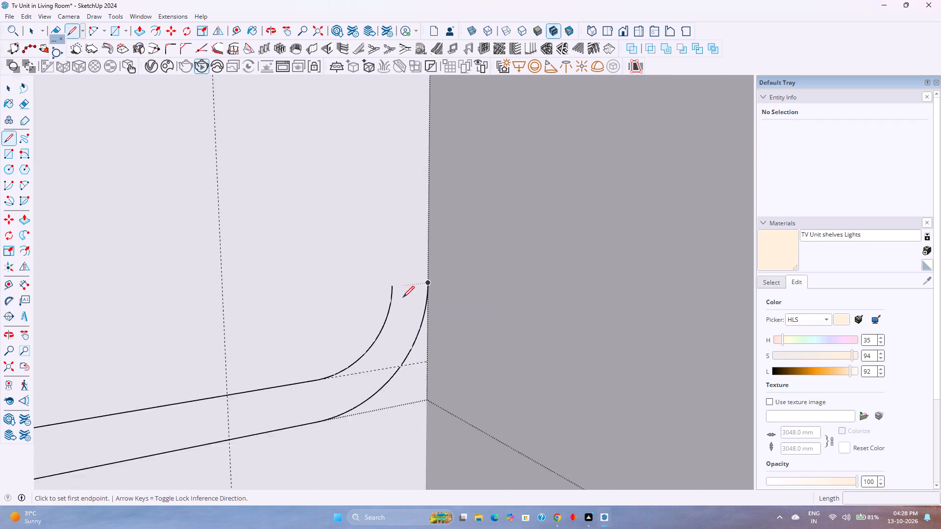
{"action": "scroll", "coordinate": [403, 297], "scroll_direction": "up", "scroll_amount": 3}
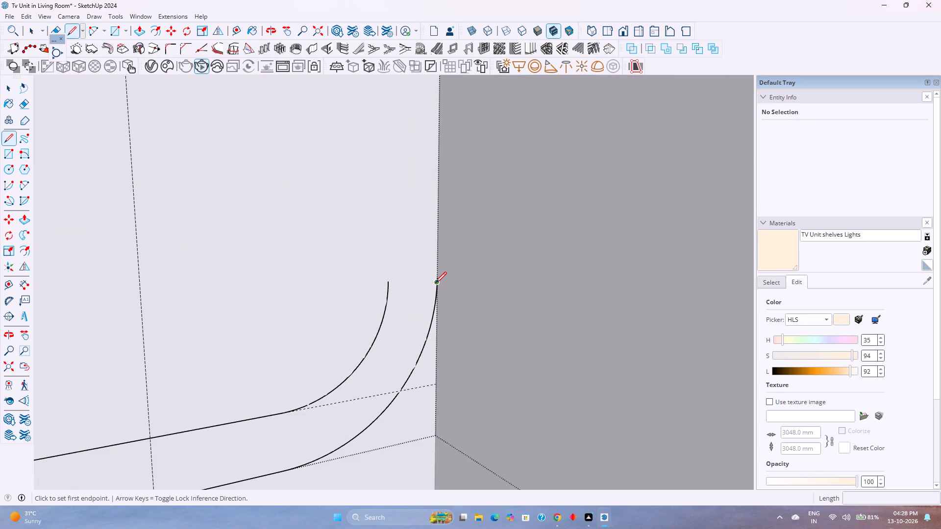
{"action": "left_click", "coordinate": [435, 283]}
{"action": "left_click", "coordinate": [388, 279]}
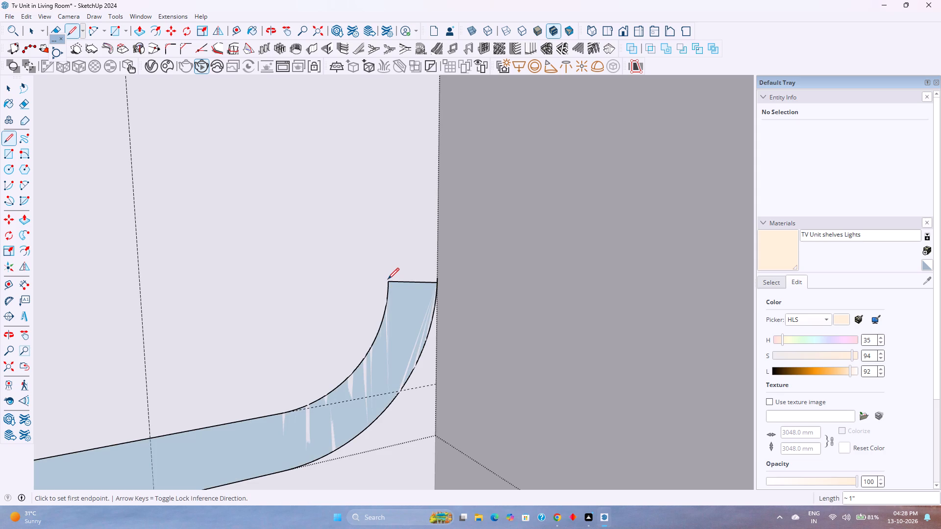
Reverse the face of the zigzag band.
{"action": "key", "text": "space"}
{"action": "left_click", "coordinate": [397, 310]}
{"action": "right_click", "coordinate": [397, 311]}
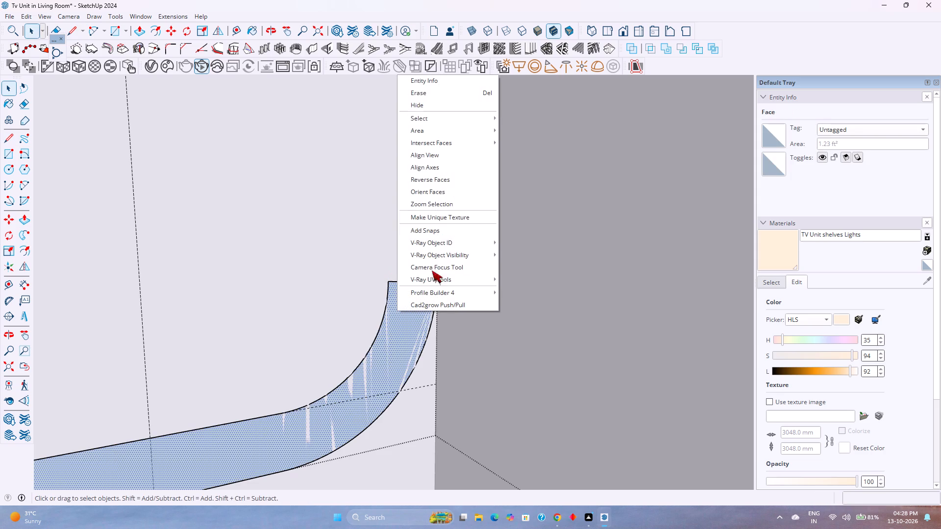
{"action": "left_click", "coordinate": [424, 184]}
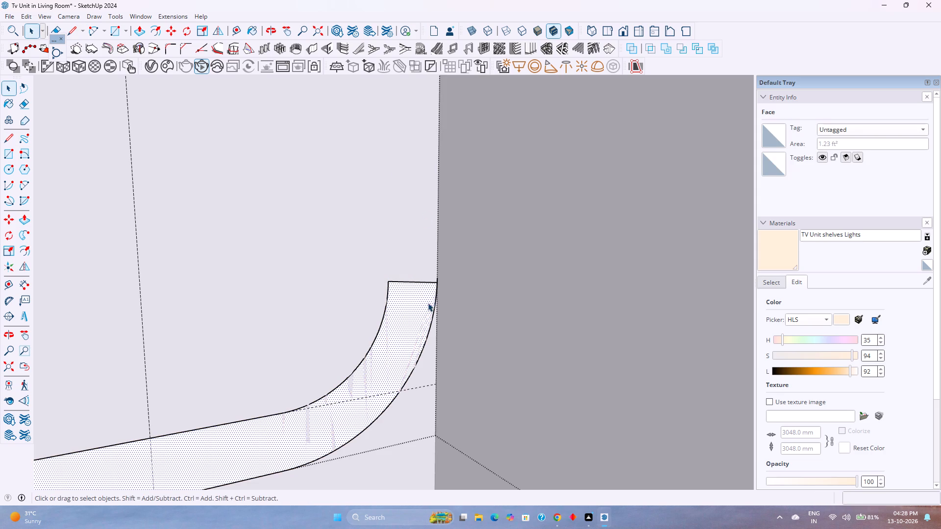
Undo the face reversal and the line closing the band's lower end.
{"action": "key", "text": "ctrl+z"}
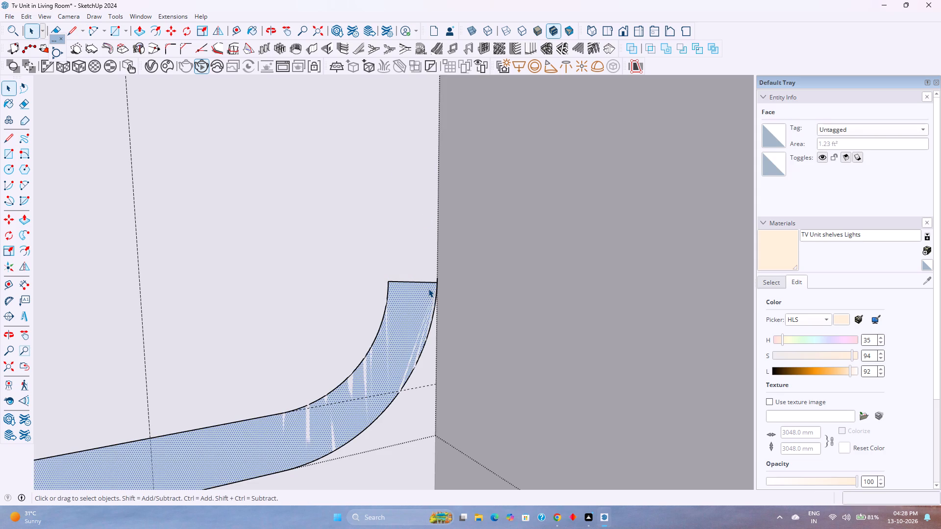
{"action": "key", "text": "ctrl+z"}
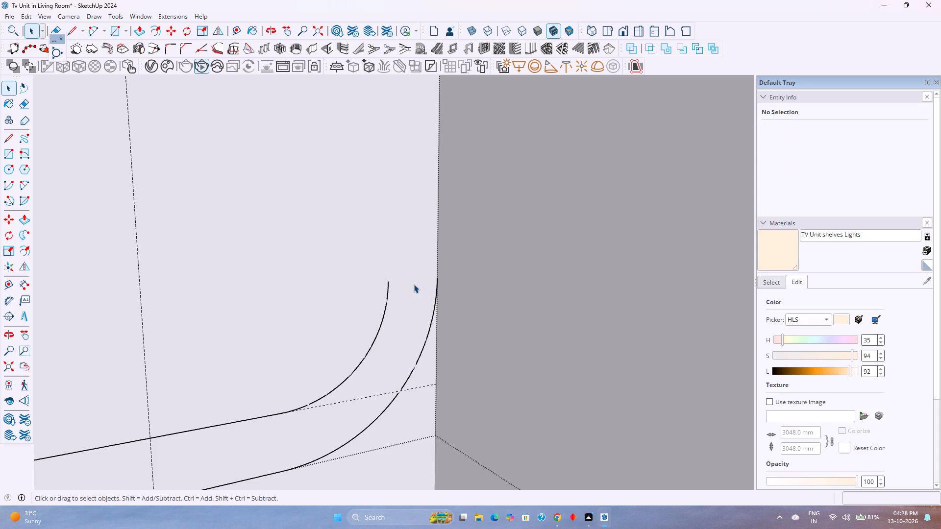
Close the band's lower end below the bottom box with a line about 1" long and erase the leftover stub beyond it.
{"action": "key", "text": "l"}
{"action": "scroll", "coordinate": [433, 278], "scroll_direction": "up", "scroll_amount": 10}
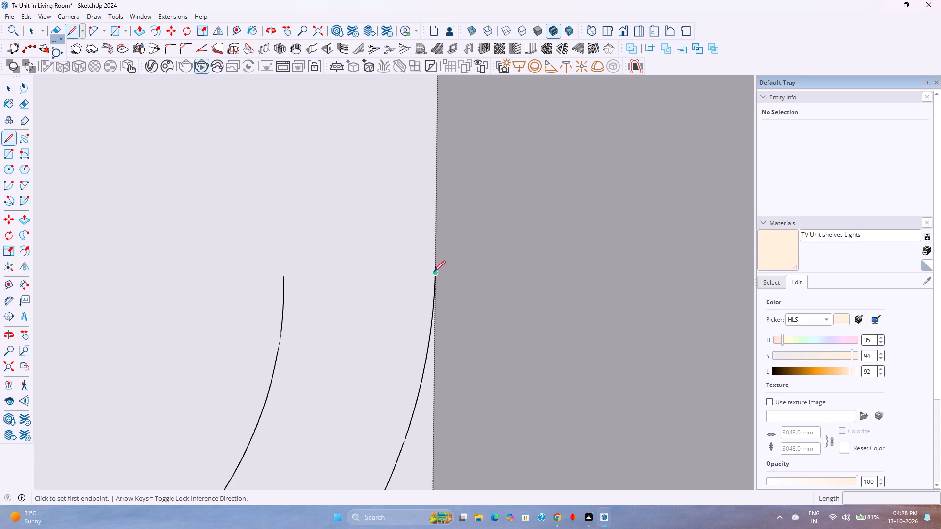
{"action": "left_click", "coordinate": [432, 266]}
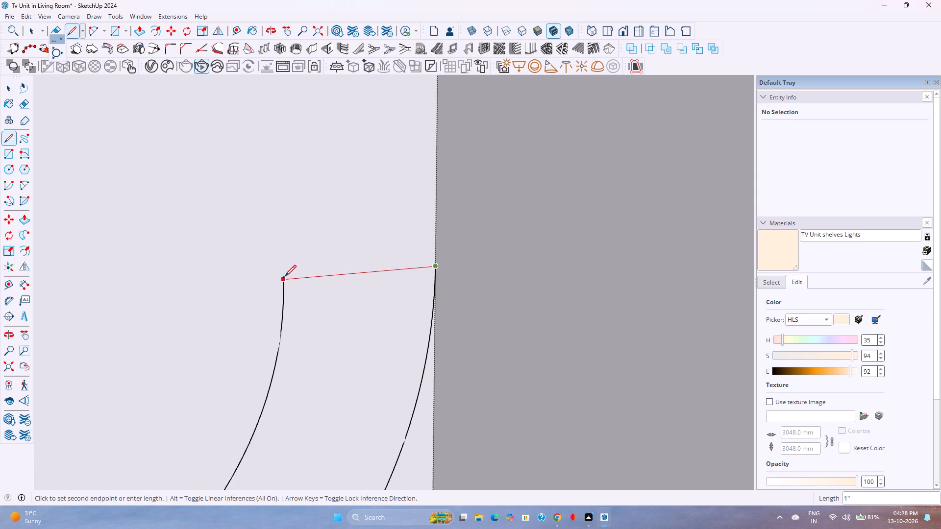
{"action": "left_click", "coordinate": [285, 276]}
{"action": "scroll", "coordinate": [273, 289], "scroll_direction": "up", "scroll_amount": 11}
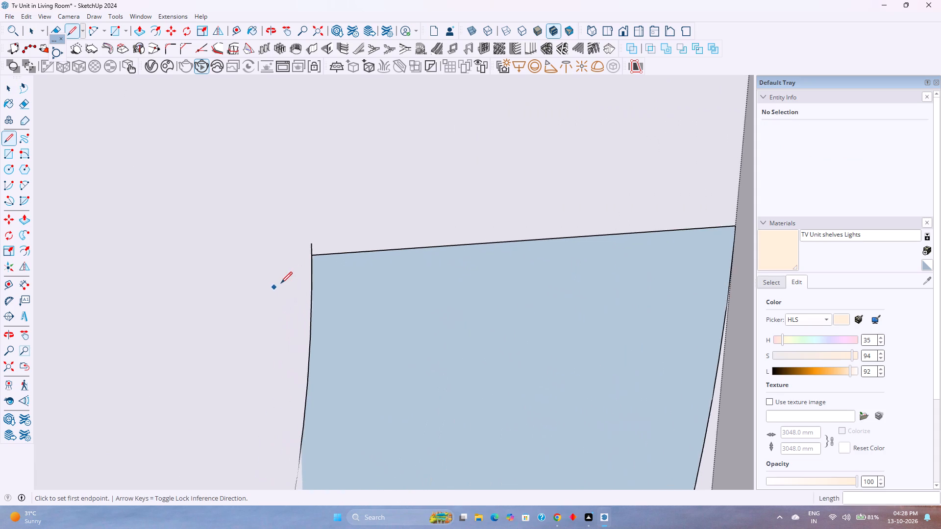
{"action": "scroll", "coordinate": [281, 283], "scroll_direction": "up", "scroll_amount": 5}
{"action": "key", "text": "e"}
{"action": "left_click", "coordinate": [320, 234]}
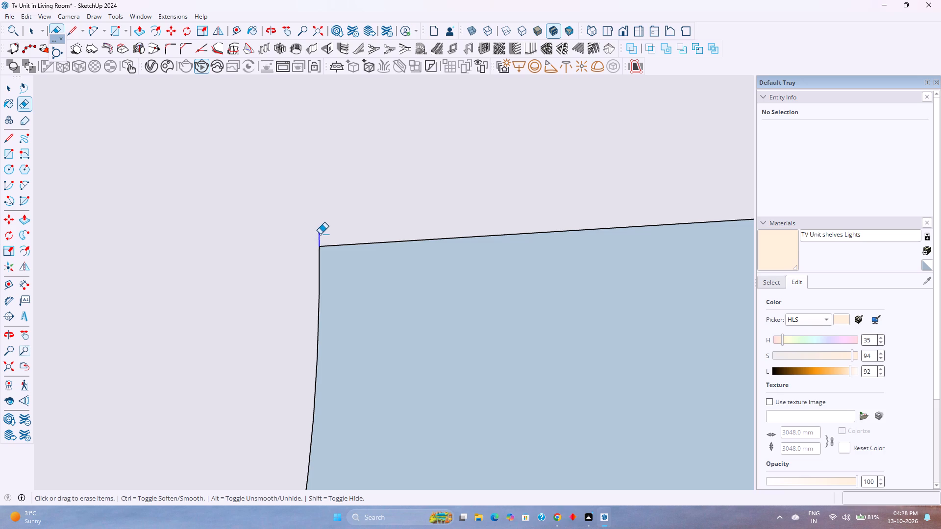
Reverse the face of the closed zigzag band.
{"action": "key", "text": "space"}
{"action": "left_click", "coordinate": [377, 361]}
{"action": "right_click", "coordinate": [377, 361]}
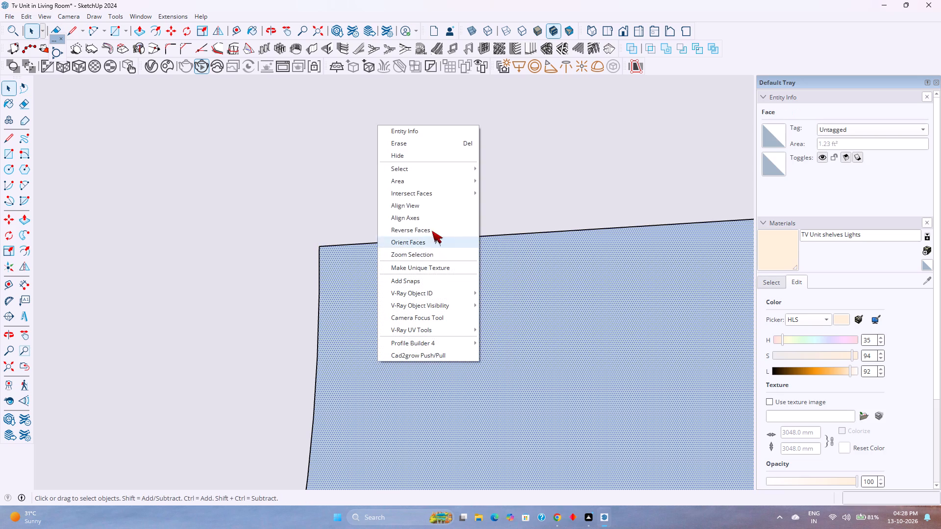
{"action": "left_click", "coordinate": [427, 228]}
{"action": "scroll", "coordinate": [397, 314], "scroll_direction": "down", "scroll_amount": 20}
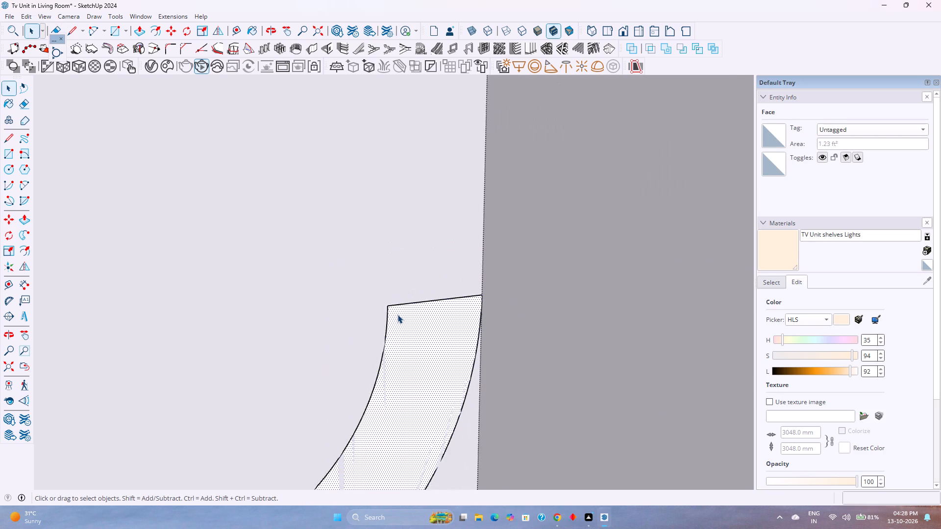
{"action": "scroll", "coordinate": [397, 314], "scroll_direction": "down", "scroll_amount": 18}
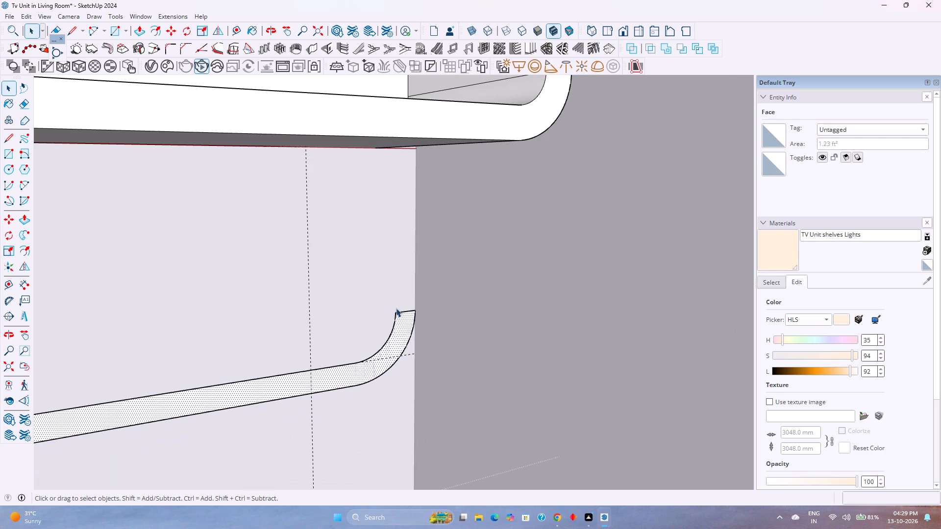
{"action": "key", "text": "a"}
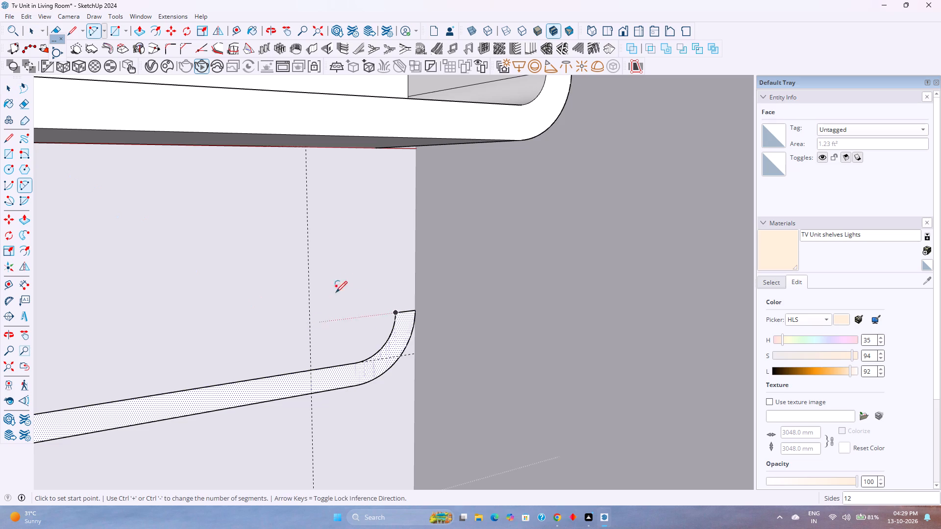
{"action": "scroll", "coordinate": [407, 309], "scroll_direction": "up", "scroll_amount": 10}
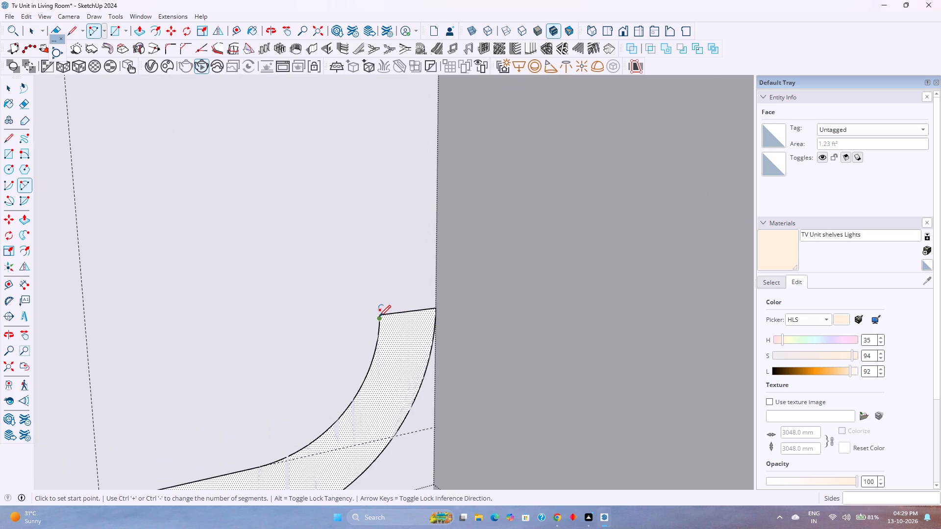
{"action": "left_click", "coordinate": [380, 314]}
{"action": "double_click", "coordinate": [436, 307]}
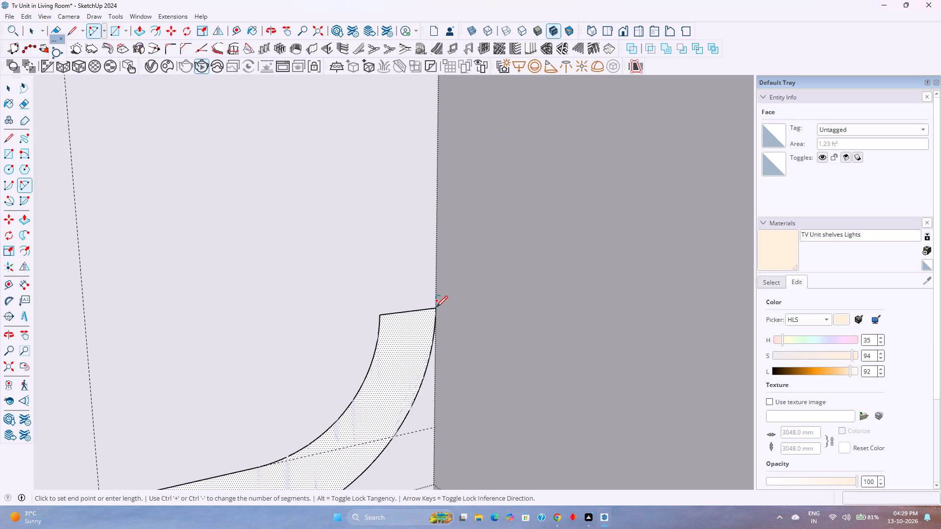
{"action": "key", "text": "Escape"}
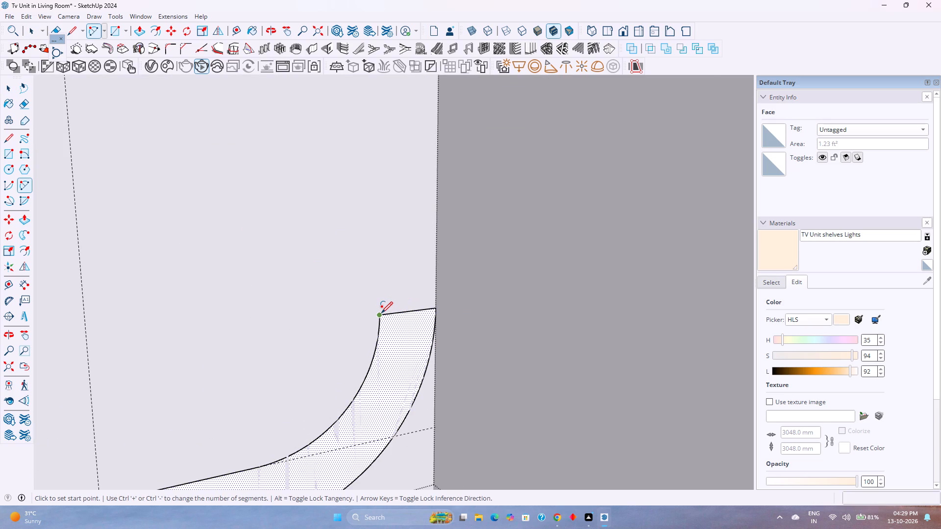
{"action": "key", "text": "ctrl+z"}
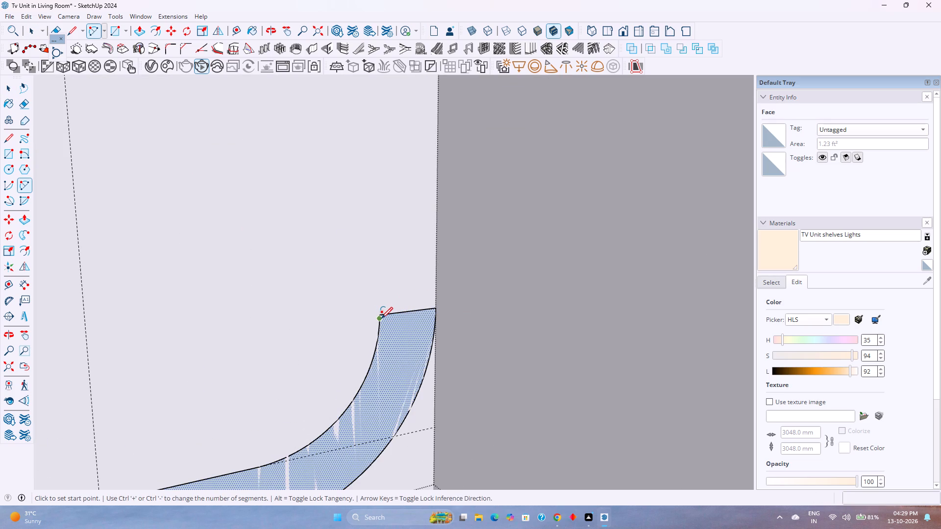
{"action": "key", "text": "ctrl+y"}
Draw a two-point arc across the band's lower end, bulging upward about 7/16" between the inner and outer corners.
{"action": "left_click", "coordinate": [380, 314]}
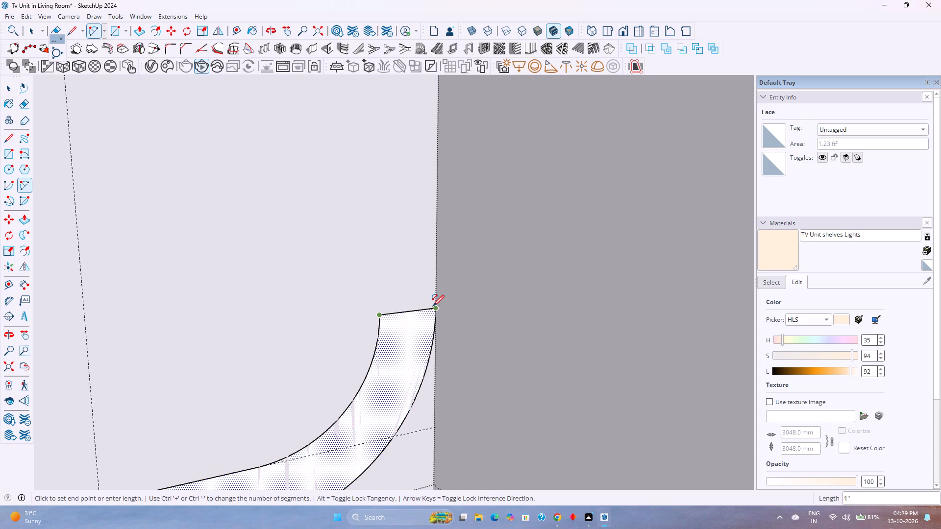
{"action": "left_click", "coordinate": [433, 306]}
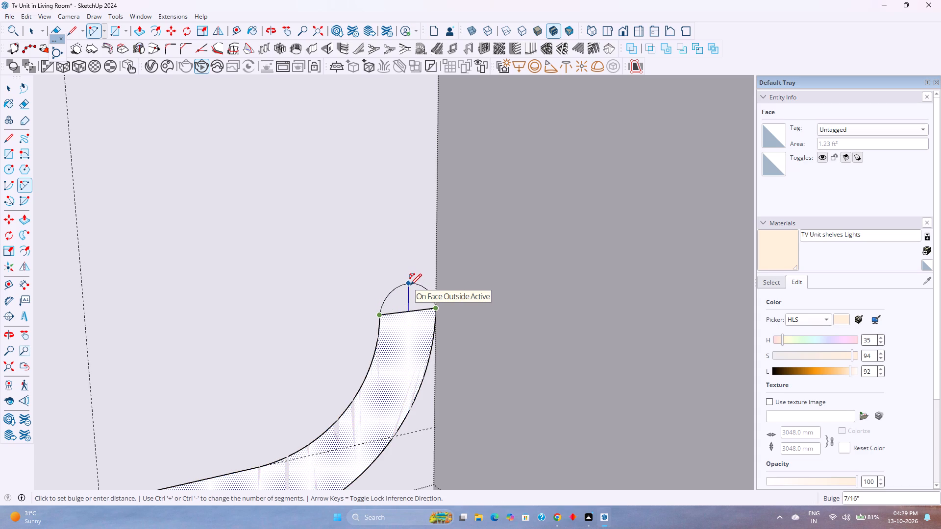
{"action": "scroll", "coordinate": [410, 285], "scroll_direction": "up", "scroll_amount": 6}
{"action": "middle_click_drag", "start_coordinate": [410, 285], "coordinate": [374, 289]}
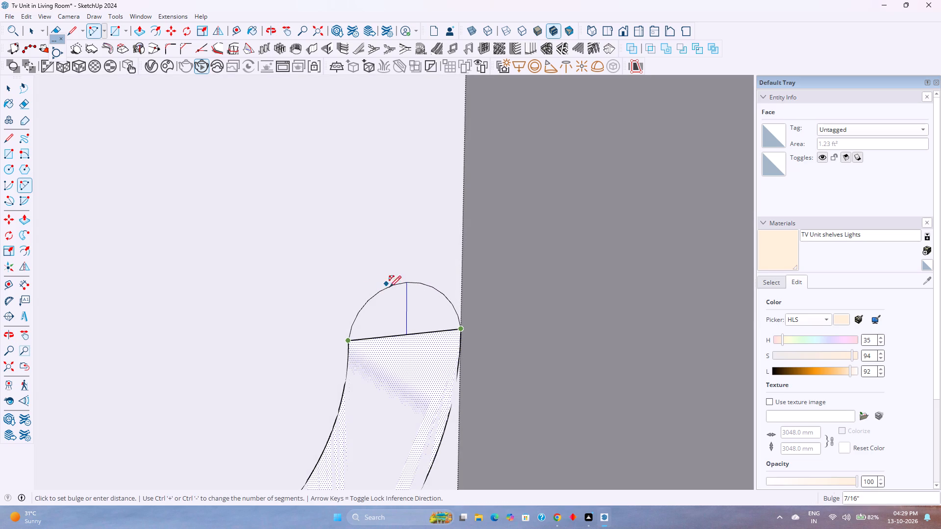
{"action": "left_click", "coordinate": [404, 283]}
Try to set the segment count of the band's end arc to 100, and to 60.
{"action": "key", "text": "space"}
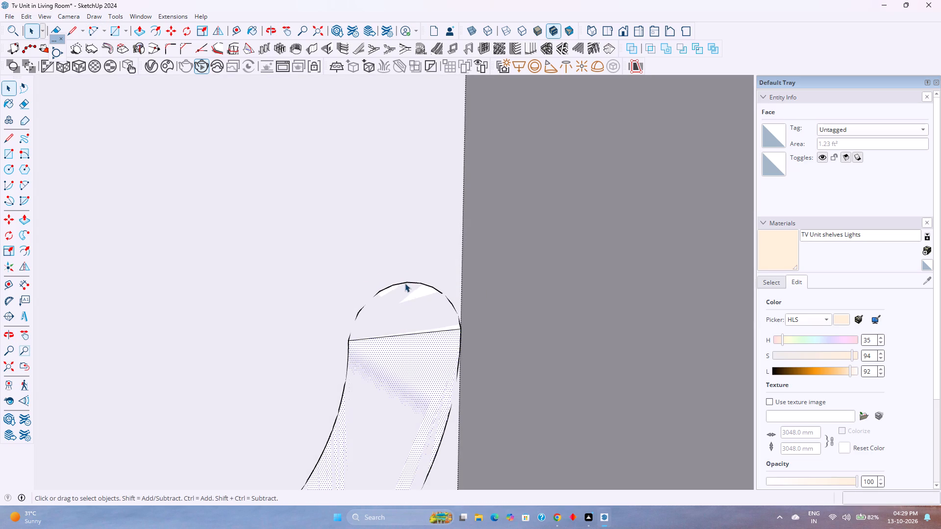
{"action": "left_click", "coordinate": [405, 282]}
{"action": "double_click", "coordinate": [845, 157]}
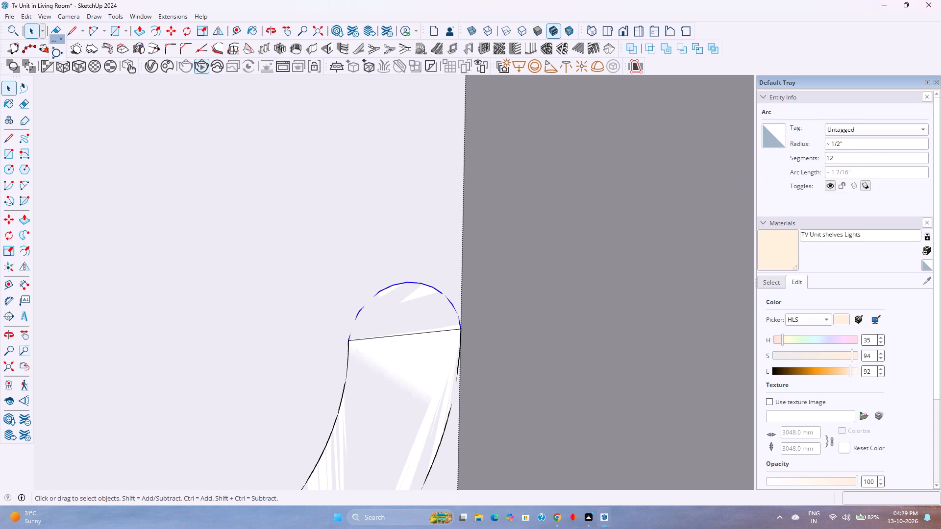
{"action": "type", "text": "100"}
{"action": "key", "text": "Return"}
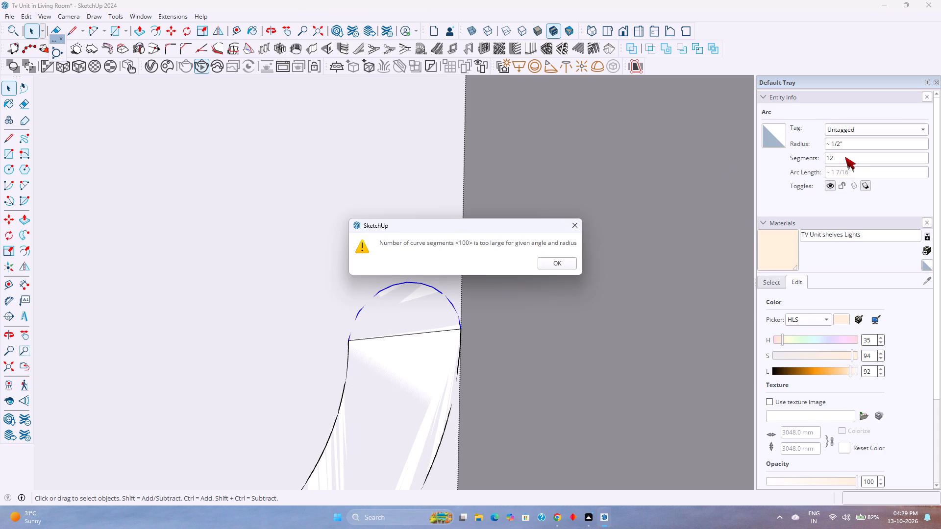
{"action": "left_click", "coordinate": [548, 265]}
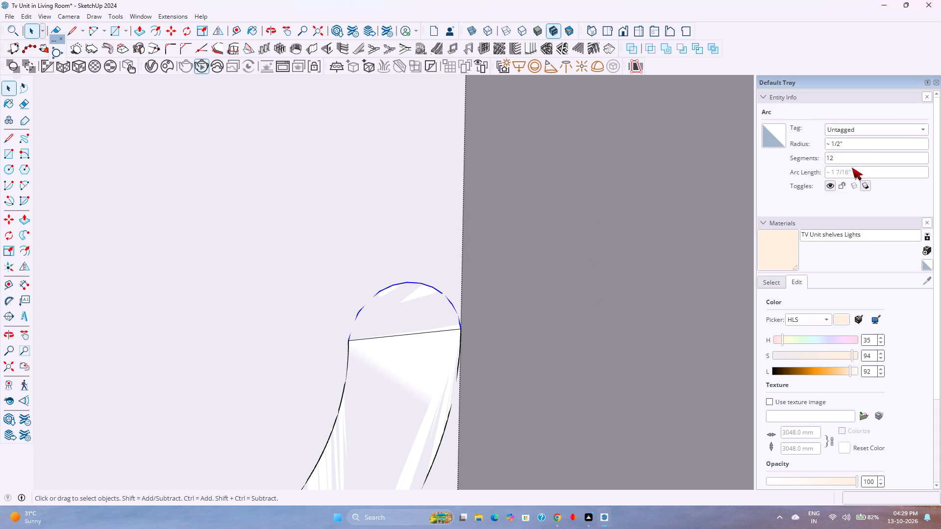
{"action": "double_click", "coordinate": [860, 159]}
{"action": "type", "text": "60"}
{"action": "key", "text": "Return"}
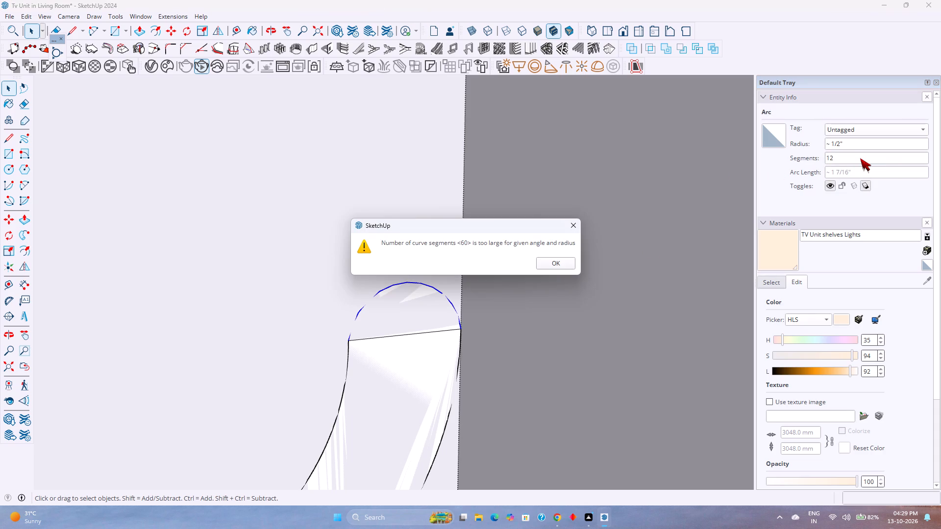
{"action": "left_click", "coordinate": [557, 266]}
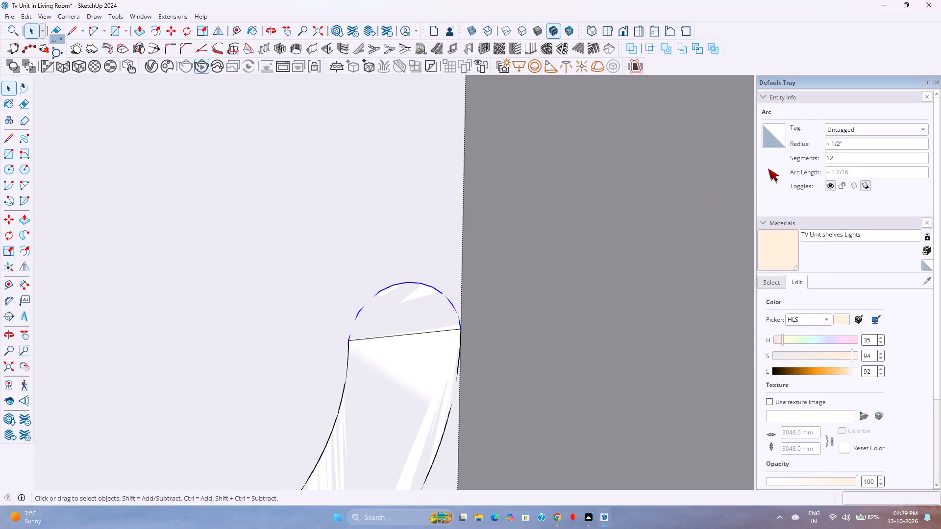
Set the segment count of the band's end arc to 40.
{"action": "double_click", "coordinate": [840, 155]}
{"action": "type", "text": "40"}
{"action": "key", "text": "Return"}
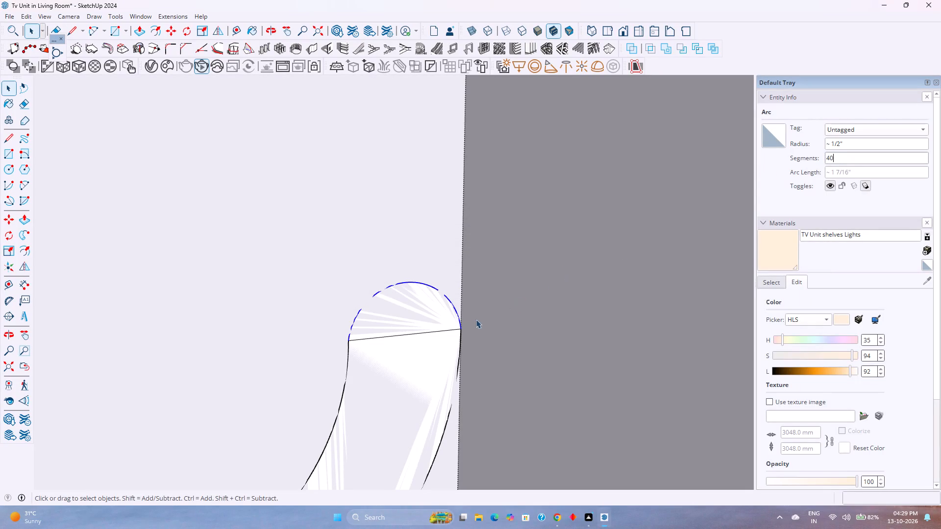
Delete the straight line separating the rounded end from the rest of the band.
{"action": "left_click", "coordinate": [442, 332]}
{"action": "key", "text": "Delete"}
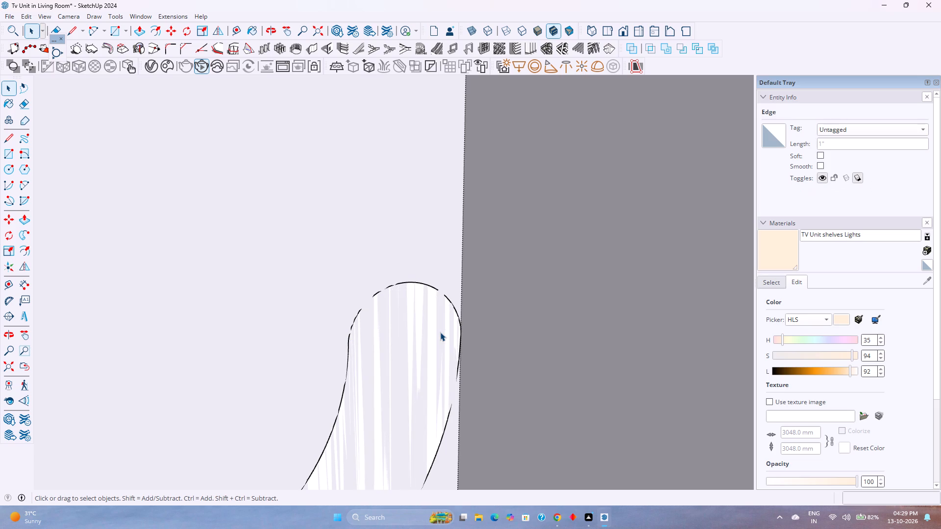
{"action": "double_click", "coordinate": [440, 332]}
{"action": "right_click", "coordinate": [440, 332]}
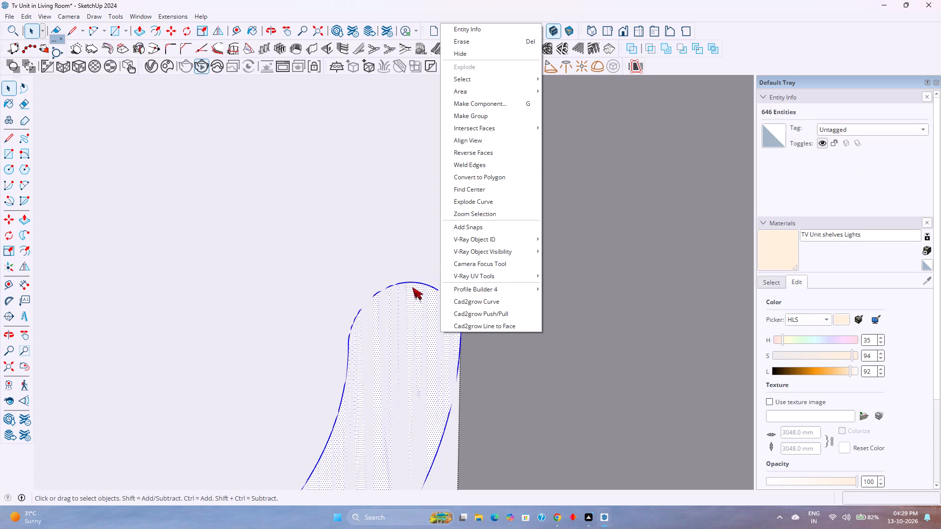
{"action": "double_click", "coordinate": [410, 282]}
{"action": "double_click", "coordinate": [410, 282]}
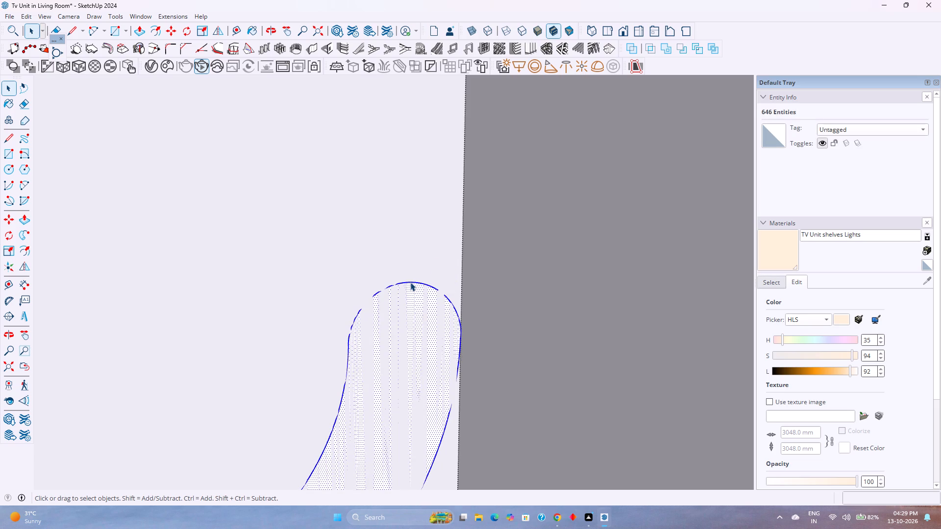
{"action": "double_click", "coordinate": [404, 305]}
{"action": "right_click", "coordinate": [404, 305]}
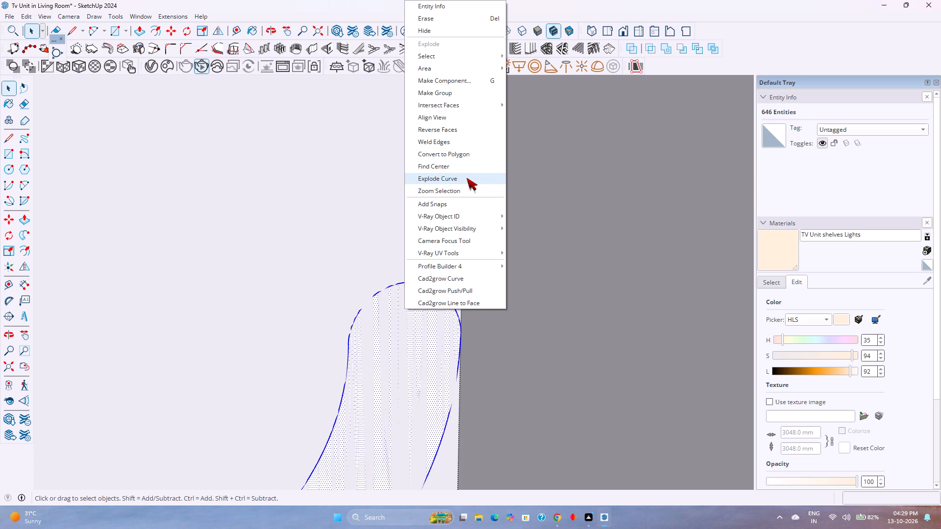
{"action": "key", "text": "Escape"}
Push/pull the zigzag band face 8" out from the wall.
{"action": "key", "text": "p"}
{"action": "left_click", "coordinate": [391, 338]}
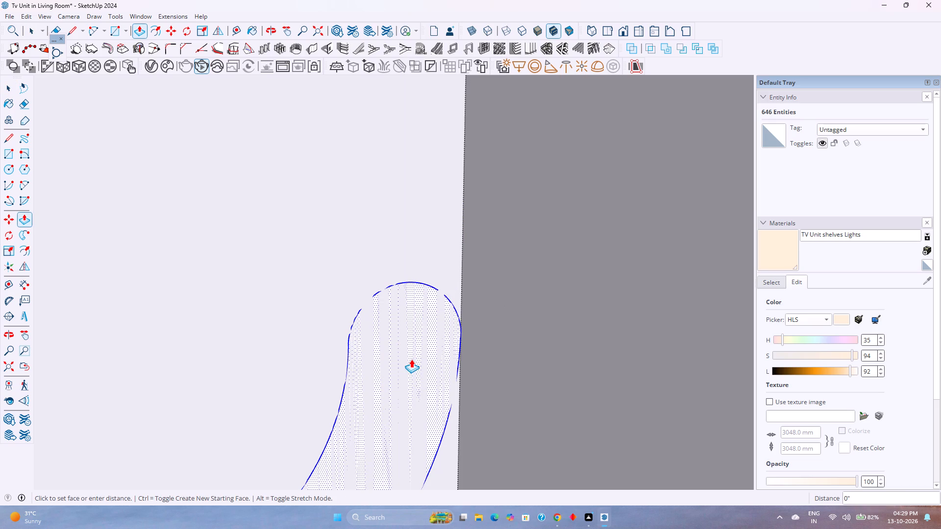
{"action": "scroll", "coordinate": [411, 359], "scroll_direction": "down", "scroll_amount": 20}
{"action": "scroll", "coordinate": [411, 359], "scroll_direction": "down", "scroll_amount": 2}
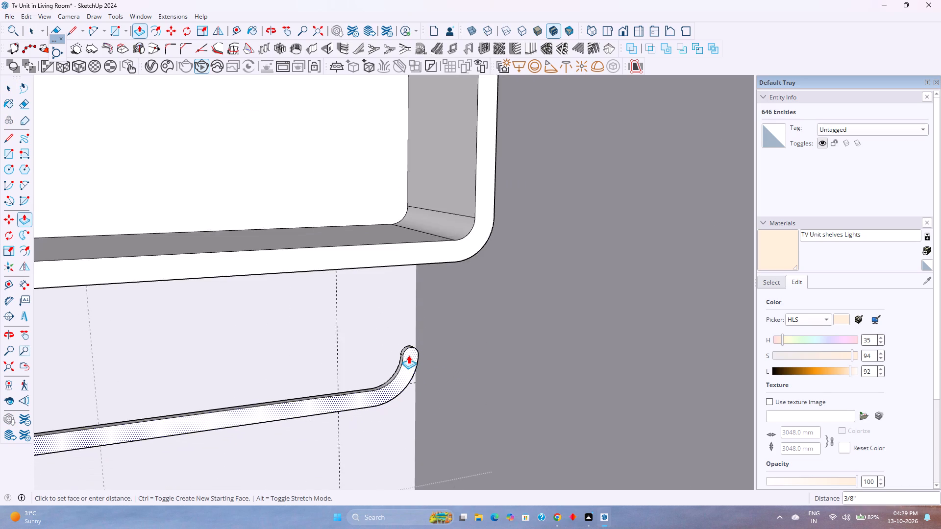
{"action": "scroll", "coordinate": [408, 355], "scroll_direction": "down", "scroll_amount": 8}
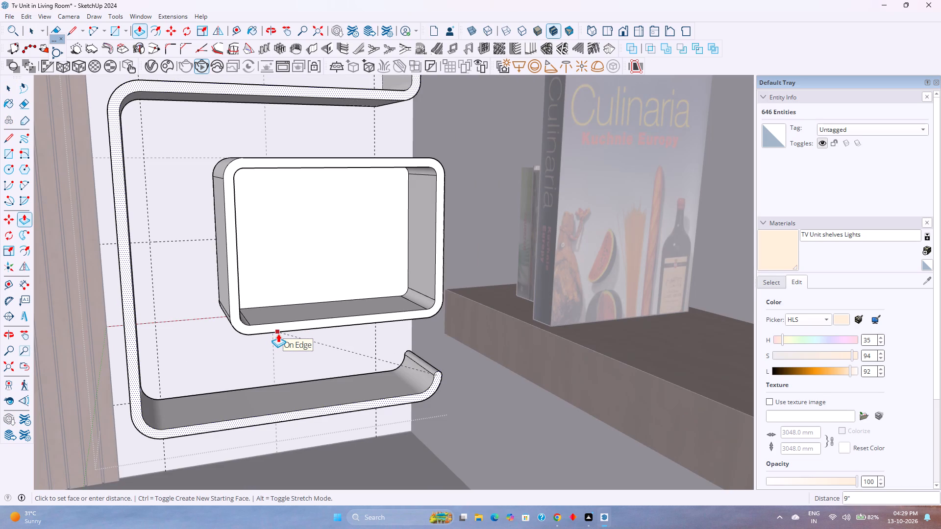
{"action": "key", "text": "8"}
{"action": "key", "text": "Return"}
{"action": "key", "text": "space"}
Delete the construction guides around the box shelves and zigzag band.
{"action": "scroll", "coordinate": [319, 358], "scroll_direction": "down", "scroll_amount": 8}
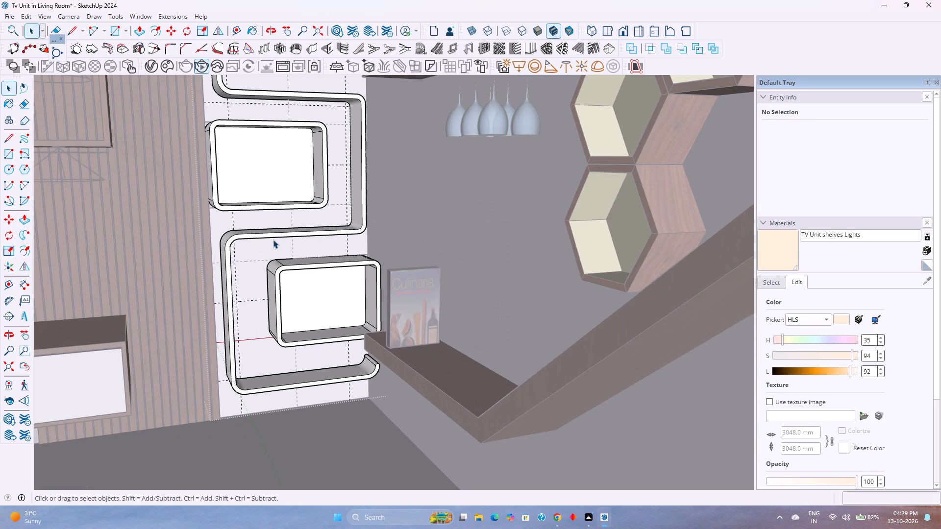
{"action": "scroll", "coordinate": [273, 240], "scroll_direction": "down", "scroll_amount": 1}
{"action": "middle_click_drag", "start_coordinate": [273, 240], "coordinate": [328, 318], "text": "shift"}
{"action": "middle_click", "coordinate": [328, 318], "text": "shift"}
{"action": "scroll", "coordinate": [335, 299], "scroll_direction": "down", "scroll_amount": 5}
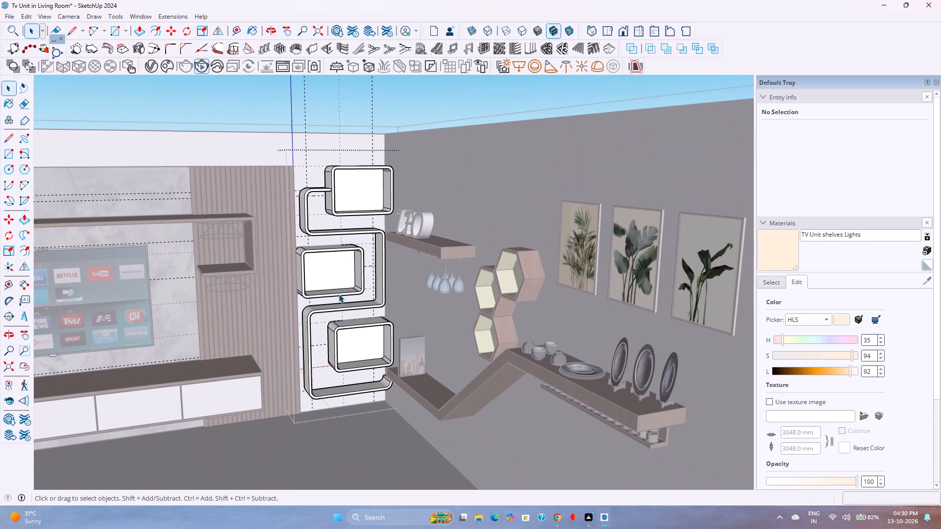
{"action": "left_click", "coordinate": [25, 15]}
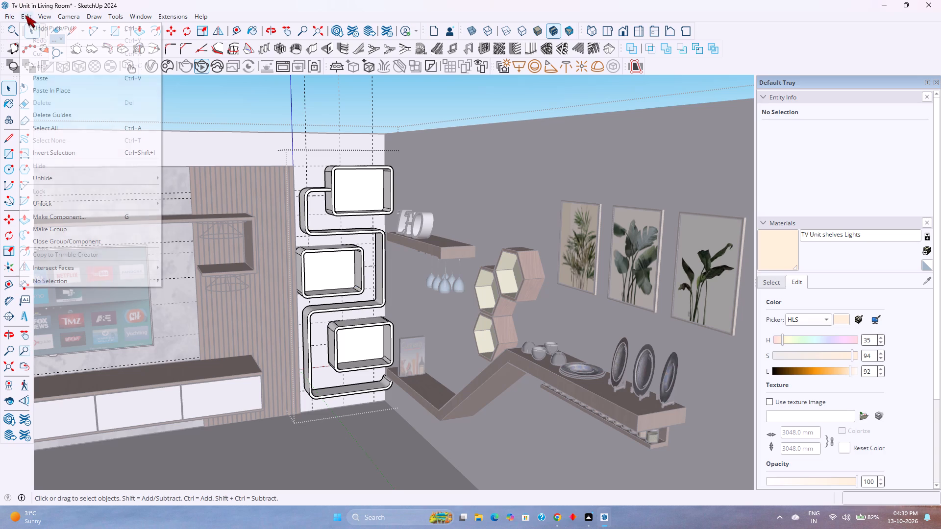
{"action": "left_click", "coordinate": [64, 110]}
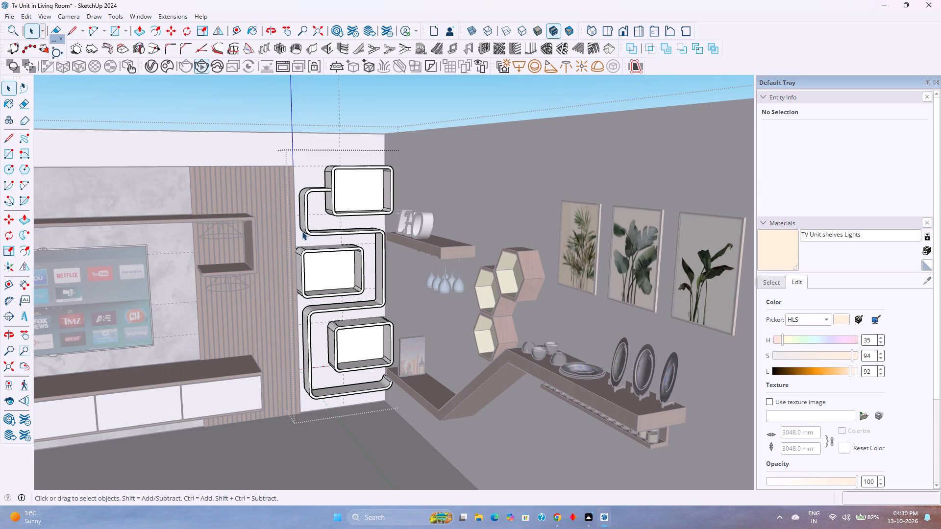
Delete all remaining construction guides from the model.
{"action": "key", "text": "Escape"}
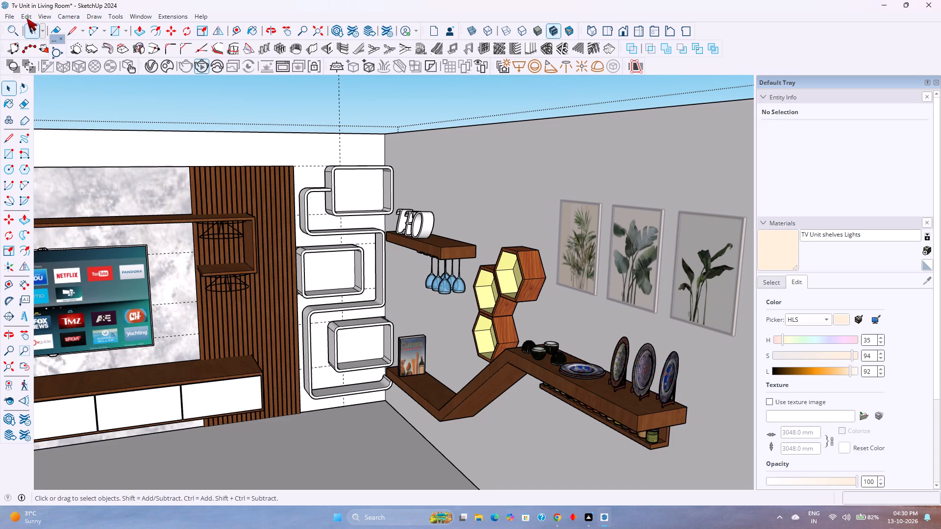
{"action": "left_click", "coordinate": [26, 15]}
{"action": "left_click", "coordinate": [47, 113]}
Save the model.
{"action": "middle_click_drag", "start_coordinate": [332, 226], "coordinate": [281, 279]}
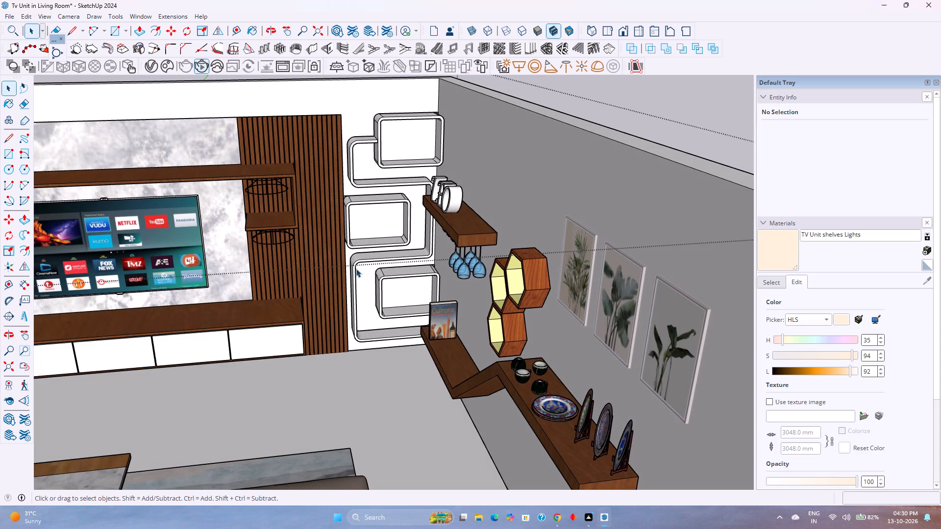
{"action": "middle_click_drag", "start_coordinate": [350, 245], "coordinate": [364, 335], "text": "shift"}
{"action": "middle_click_drag", "start_coordinate": [349, 349], "coordinate": [355, 274]}
{"action": "scroll", "coordinate": [355, 274], "scroll_direction": "down", "scroll_amount": 3}
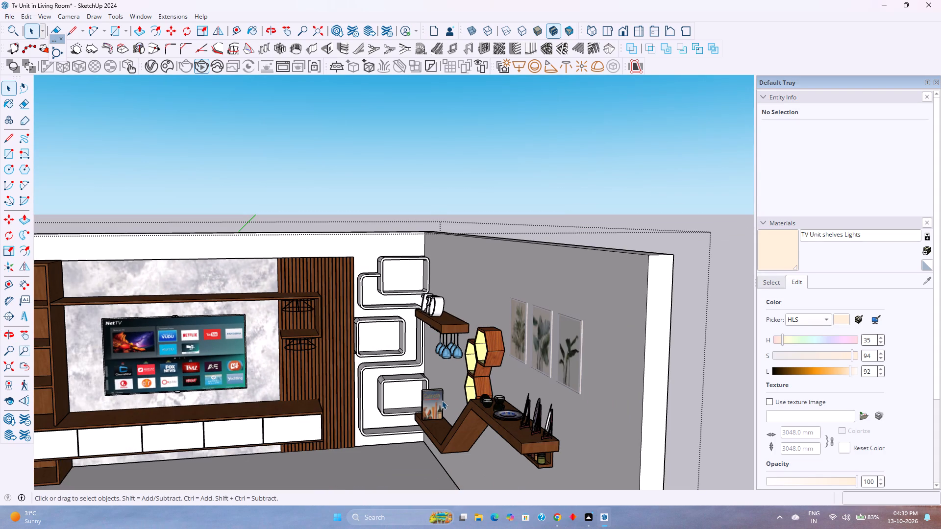
{"action": "key", "text": "ctrl+s"}
Paint the whole zigzag and box shelf group with the Wood Veneer 01 material.
{"action": "left_click", "coordinate": [406, 307]}
{"action": "middle_click_drag", "start_coordinate": [403, 307], "coordinate": [540, 419]}
{"action": "middle_click", "coordinate": [540, 419]}
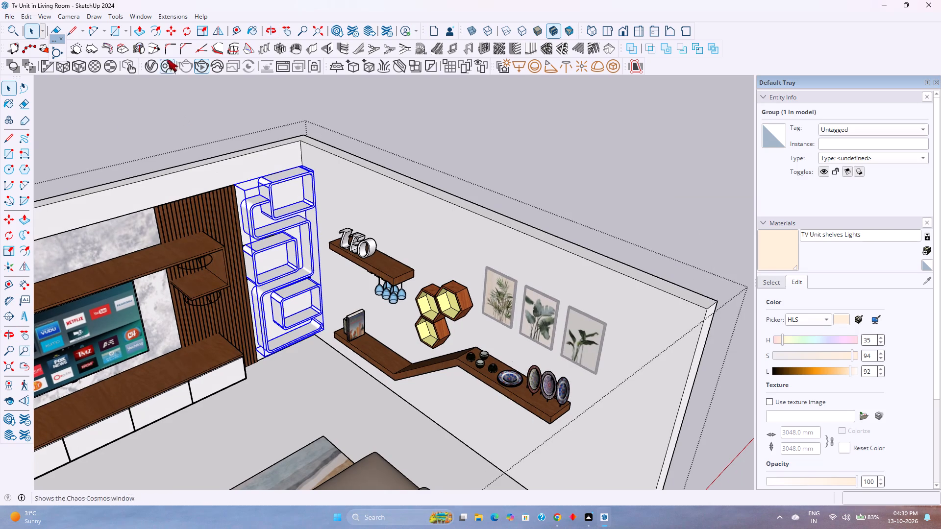
{"action": "middle_click_drag", "start_coordinate": [292, 265], "coordinate": [276, 185]}
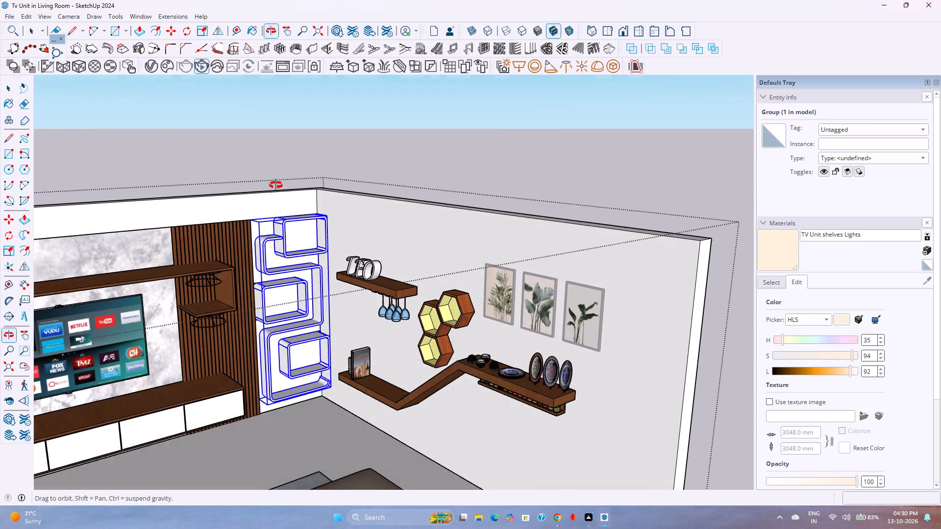
{"action": "middle_click_drag", "start_coordinate": [276, 185], "coordinate": [276, 185]}
{"action": "middle_click", "coordinate": [276, 185]}
{"action": "scroll", "coordinate": [299, 374], "scroll_direction": "up", "scroll_amount": 1}
{"action": "middle_click_drag", "start_coordinate": [298, 374], "coordinate": [274, 291]}
{"action": "middle_click", "coordinate": [274, 291]}
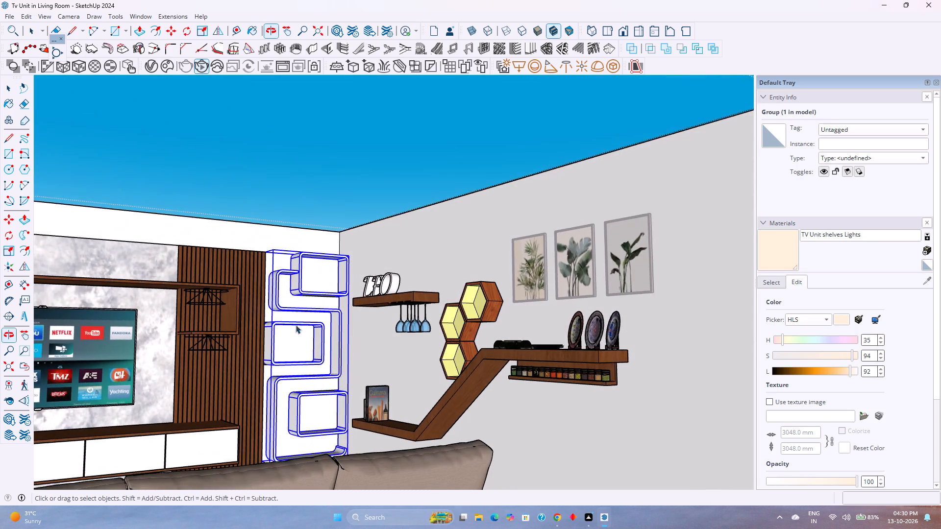
{"action": "scroll", "coordinate": [300, 330], "scroll_direction": "down", "scroll_amount": 1}
{"action": "scroll", "coordinate": [353, 322], "scroll_direction": "down", "scroll_amount": 1, "text": "shift"}
{"action": "middle_click_drag", "start_coordinate": [353, 322], "coordinate": [363, 271], "text": "shift"}
{"action": "middle_click", "coordinate": [363, 271], "text": "shift"}
{"action": "middle_click_drag", "start_coordinate": [364, 270], "coordinate": [365, 330]}
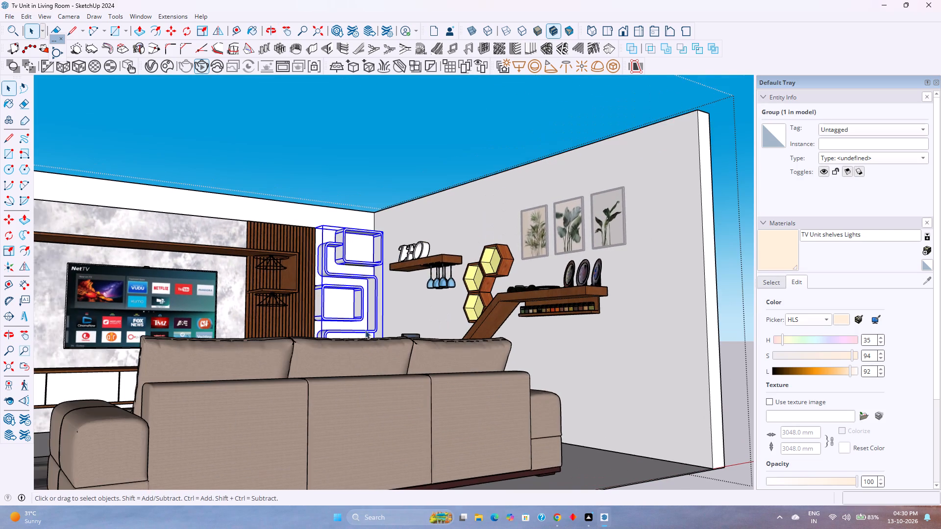
{"action": "middle_click_drag", "start_coordinate": [365, 330], "coordinate": [350, 364]}
{"action": "middle_click", "coordinate": [350, 364]}
{"action": "scroll", "coordinate": [386, 280], "scroll_direction": "down", "scroll_amount": 2}
{"action": "middle_click_drag", "start_coordinate": [386, 280], "coordinate": [343, 366]}
{"action": "middle_click", "coordinate": [343, 366]}
{"action": "scroll", "coordinate": [378, 286], "scroll_direction": "up", "scroll_amount": 3}
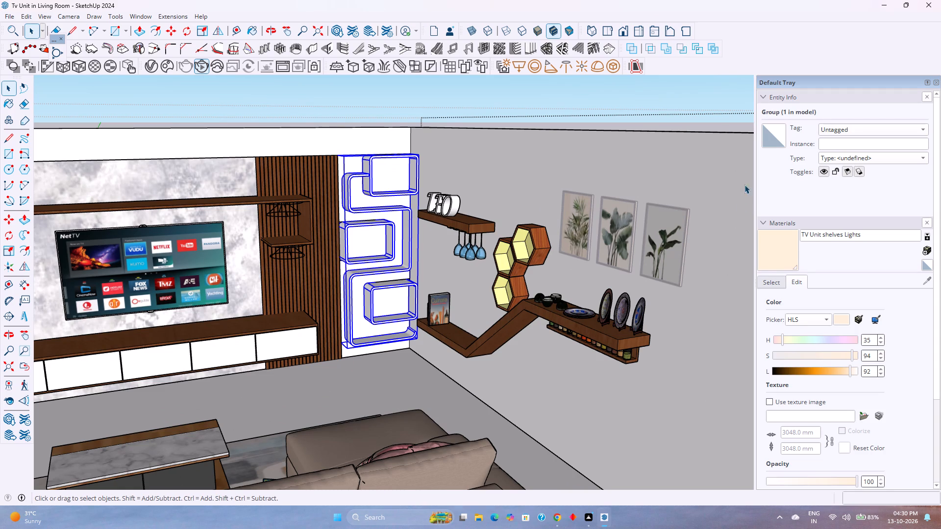
{"action": "left_click", "coordinate": [766, 284]}
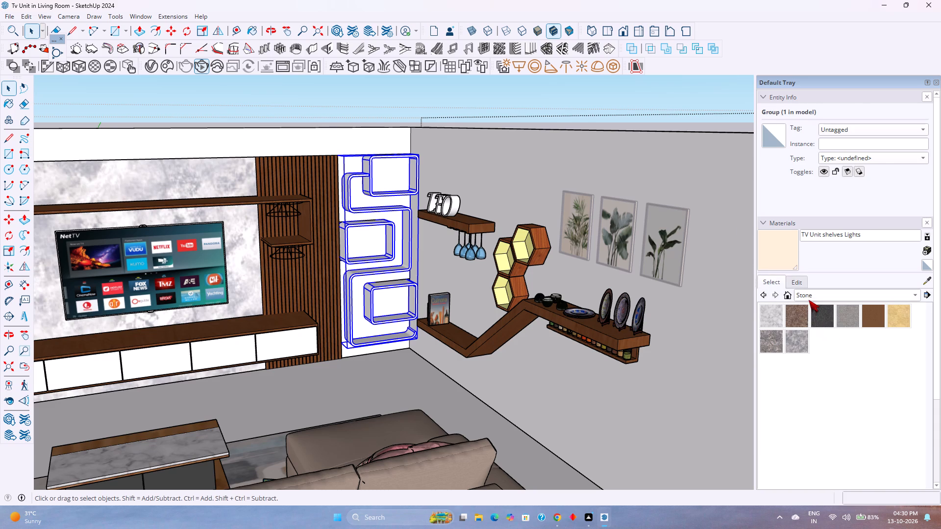
{"action": "left_click", "coordinate": [809, 298]}
{"action": "left_click", "coordinate": [815, 340]}
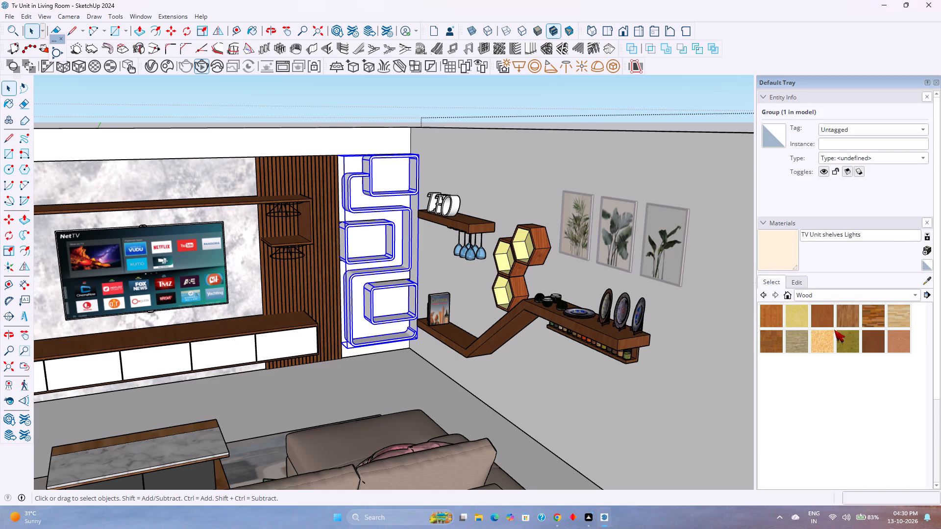
{"action": "left_click", "coordinate": [882, 346]}
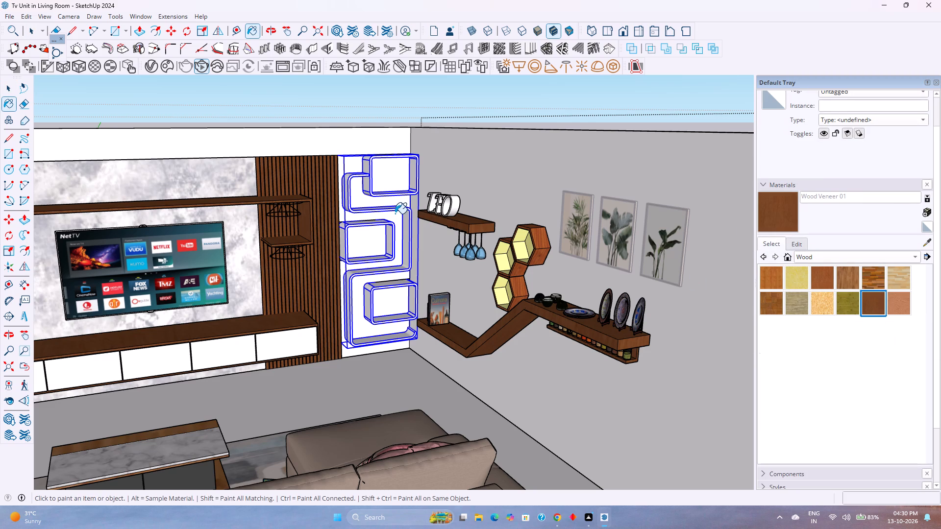
{"action": "left_click", "coordinate": [397, 211]}
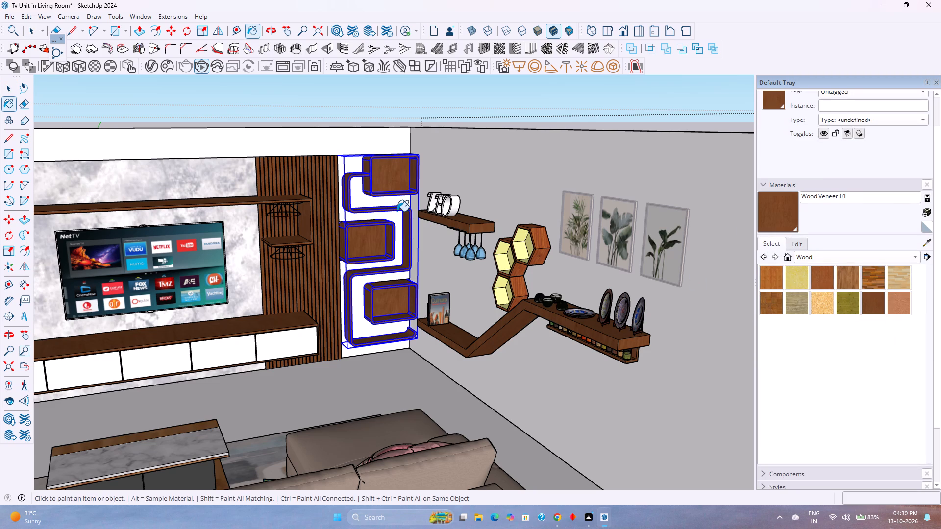
{"action": "key", "text": "space"}
{"action": "key", "text": "Escape"}
Examine the veneered corner shelves together with the TV unit and the rest of the room.
{"action": "scroll", "coordinate": [397, 211], "scroll_direction": "down", "scroll_amount": 2}
{"action": "middle_click_drag", "start_coordinate": [414, 244], "coordinate": [335, 250]}
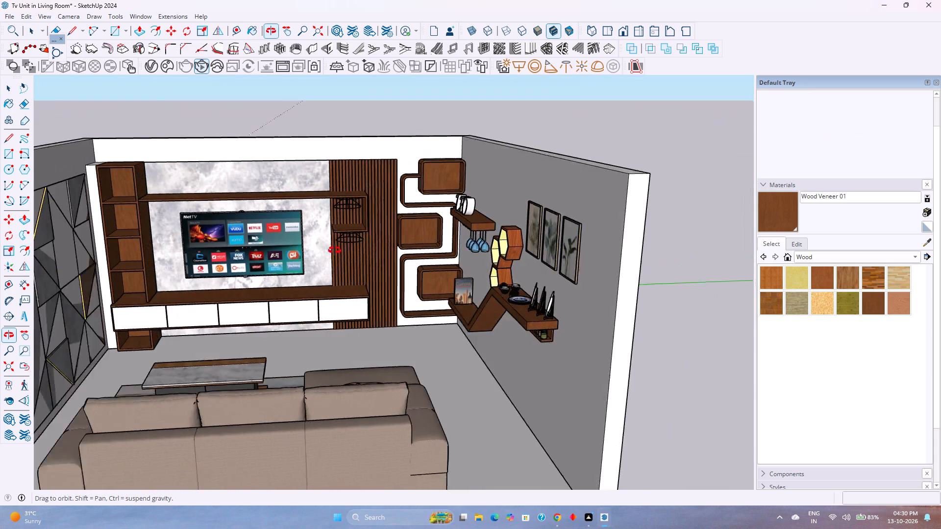
{"action": "middle_click_drag", "start_coordinate": [335, 250], "coordinate": [322, 213]}
{"action": "middle_click", "coordinate": [322, 213]}
{"action": "scroll", "coordinate": [439, 251], "scroll_direction": "up", "scroll_amount": 5}
{"action": "middle_click_drag", "start_coordinate": [439, 245], "coordinate": [438, 307]}
{"action": "middle_click", "coordinate": [438, 307]}
{"action": "scroll", "coordinate": [438, 263], "scroll_direction": "down", "scroll_amount": 6}
{"action": "middle_click_drag", "start_coordinate": [425, 168], "coordinate": [430, 254], "text": "shift"}
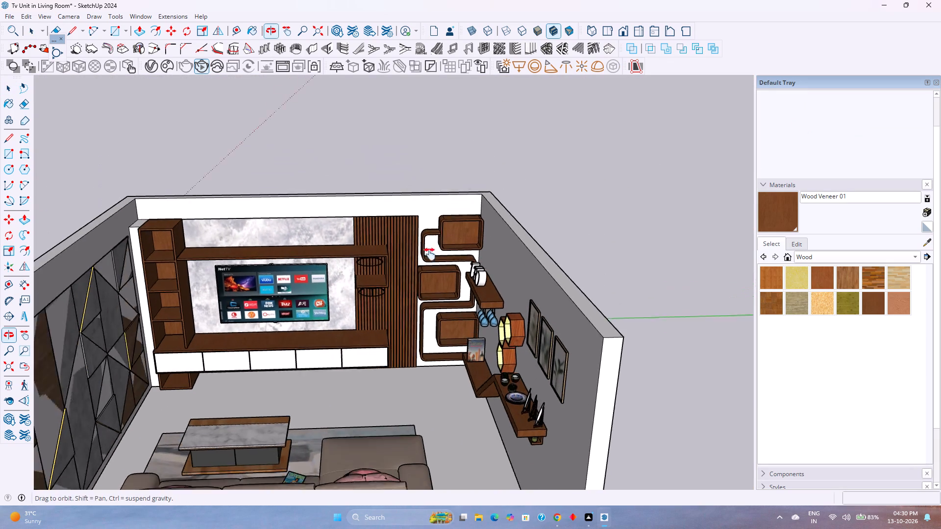
{"action": "middle_click_drag", "start_coordinate": [430, 254], "coordinate": [426, 284], "text": "shift"}
{"action": "middle_click", "coordinate": [426, 284], "text": "shift"}
Move the zigzag and box shelf group 10' straight up from its upper corner, clear of the wall.
{"action": "left_click", "coordinate": [448, 290]}
{"action": "scroll", "coordinate": [448, 290], "scroll_direction": "up", "scroll_amount": 3}
{"action": "double_click", "coordinate": [448, 290]}
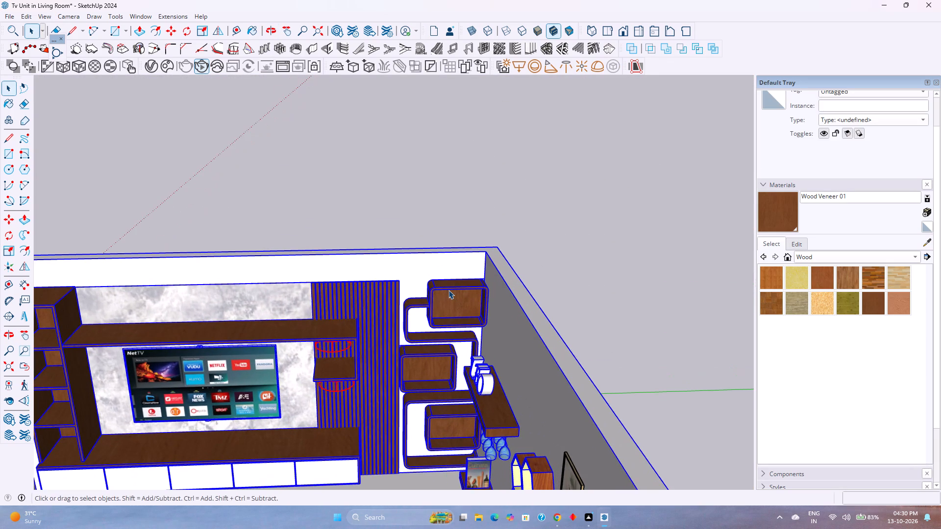
{"action": "middle_click_drag", "start_coordinate": [448, 290], "coordinate": [481, 353]}
{"action": "middle_click", "coordinate": [481, 353]}
{"action": "scroll", "coordinate": [451, 269], "scroll_direction": "up", "scroll_amount": 7}
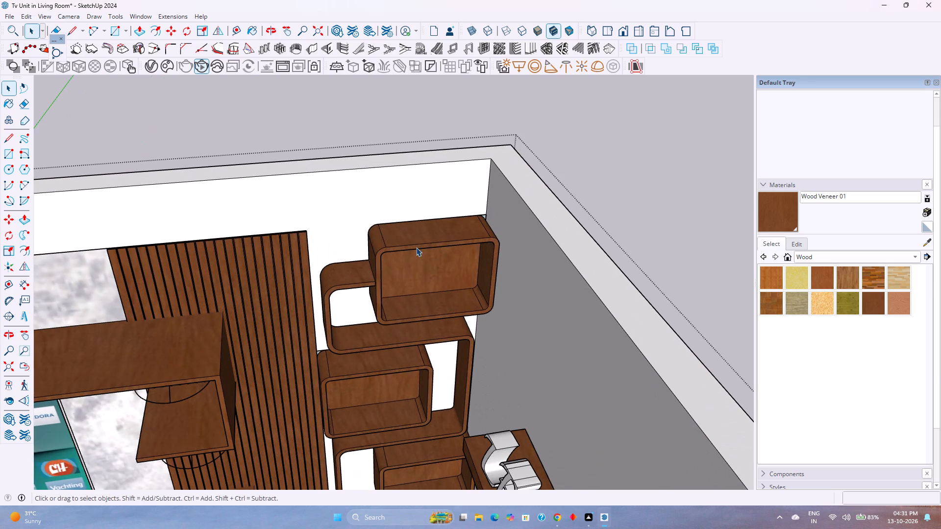
{"action": "middle_click_drag", "start_coordinate": [432, 239], "coordinate": [404, 251]}
{"action": "middle_click", "coordinate": [404, 251]}
{"action": "scroll", "coordinate": [480, 231], "scroll_direction": "up", "scroll_amount": 4}
{"action": "left_click", "coordinate": [459, 243]}
{"action": "middle_click_drag", "start_coordinate": [459, 244], "coordinate": [498, 307]}
{"action": "middle_click", "coordinate": [498, 307]}
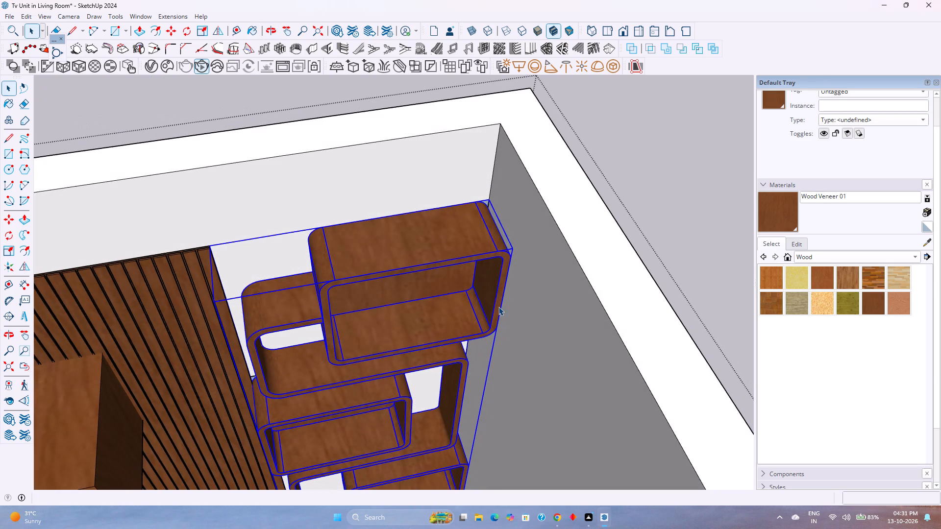
{"action": "key", "text": "m"}
{"action": "left_click", "coordinate": [491, 199]}
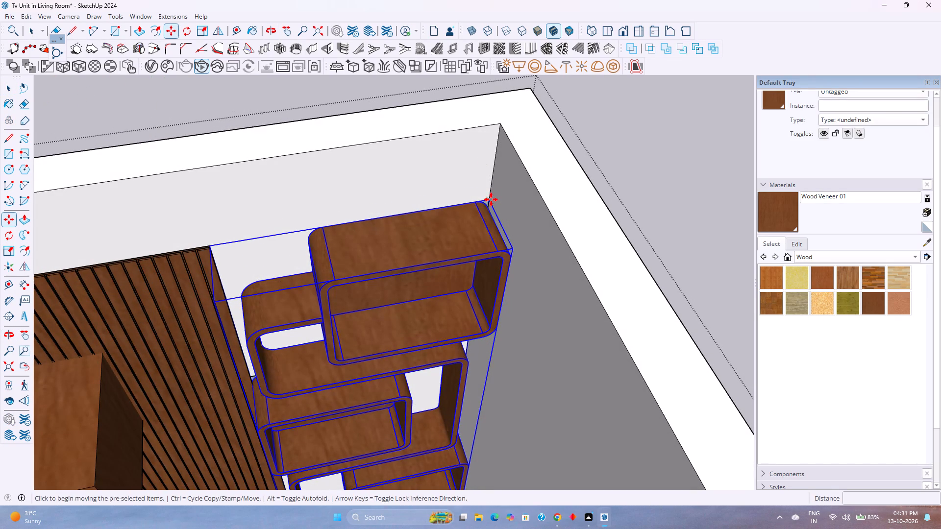
{"action": "key", "text": "Up"}
{"action": "type", "text": "10'"}
{"action": "key", "text": "Return"}
{"action": "key", "text": "space"}
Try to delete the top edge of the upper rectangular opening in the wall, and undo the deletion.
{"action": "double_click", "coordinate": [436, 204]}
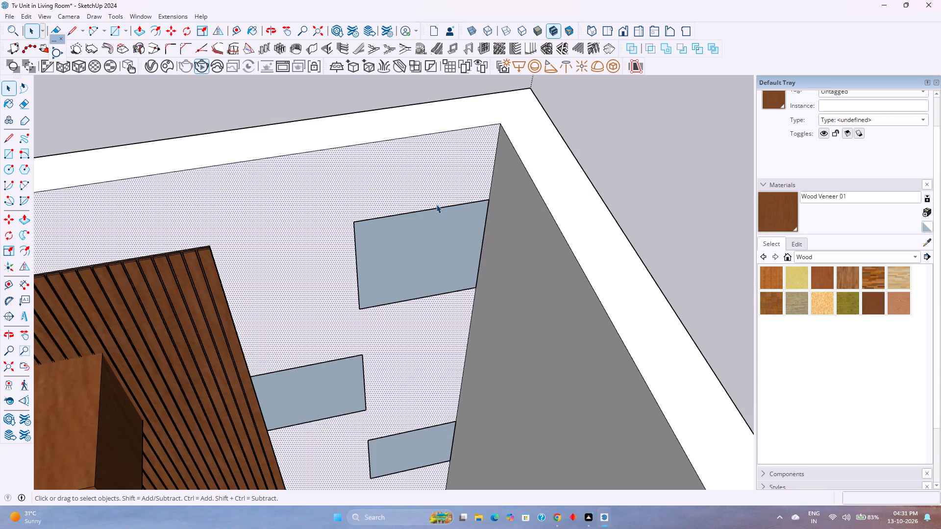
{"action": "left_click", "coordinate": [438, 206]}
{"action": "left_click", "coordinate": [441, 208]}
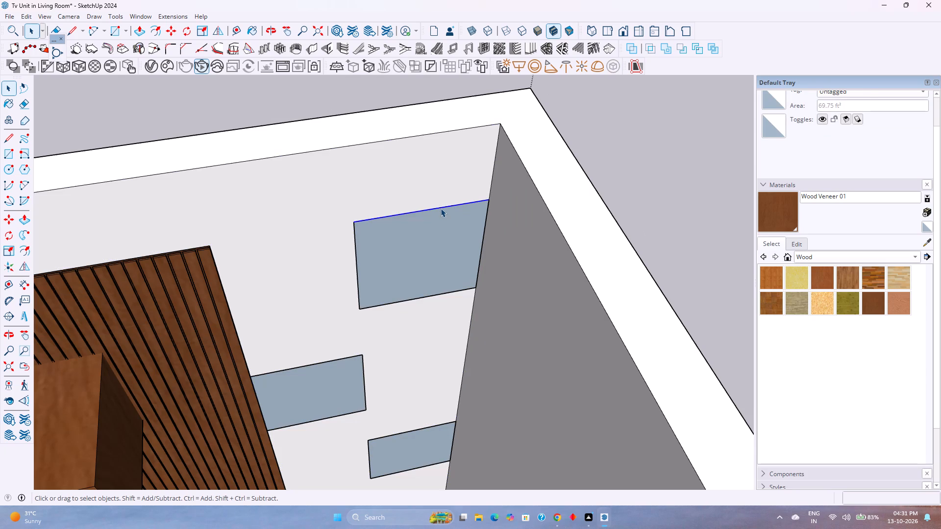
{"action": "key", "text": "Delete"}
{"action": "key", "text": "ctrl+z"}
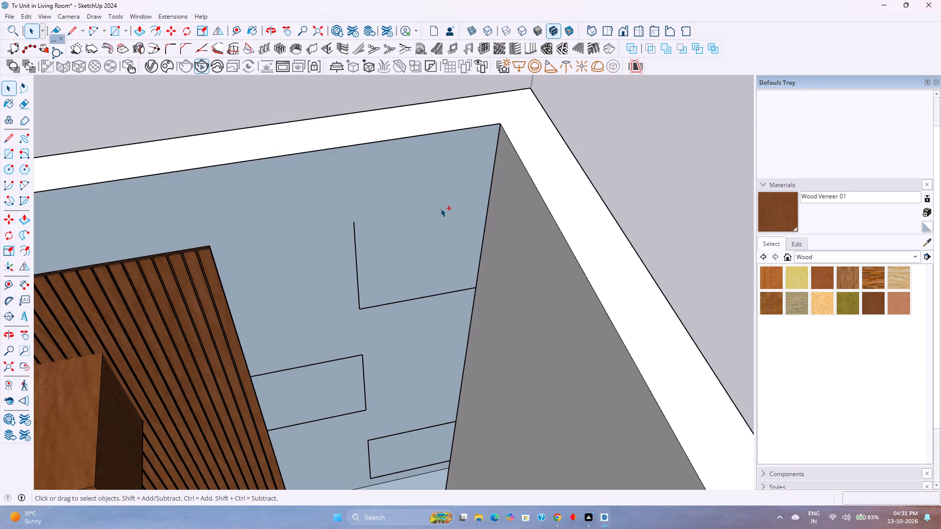
Fill the three rectangular openings in the wall with faces by retracing one 1' 6" vertical edge of each.
{"action": "middle_click_drag", "start_coordinate": [369, 299], "coordinate": [360, 236]}
{"action": "left_click", "coordinate": [425, 236]}
{"action": "middle_click_drag", "start_coordinate": [407, 259], "coordinate": [478, 243]}
{"action": "middle_click", "coordinate": [477, 243]}
{"action": "scroll", "coordinate": [473, 244], "scroll_direction": "down", "scroll_amount": 5}
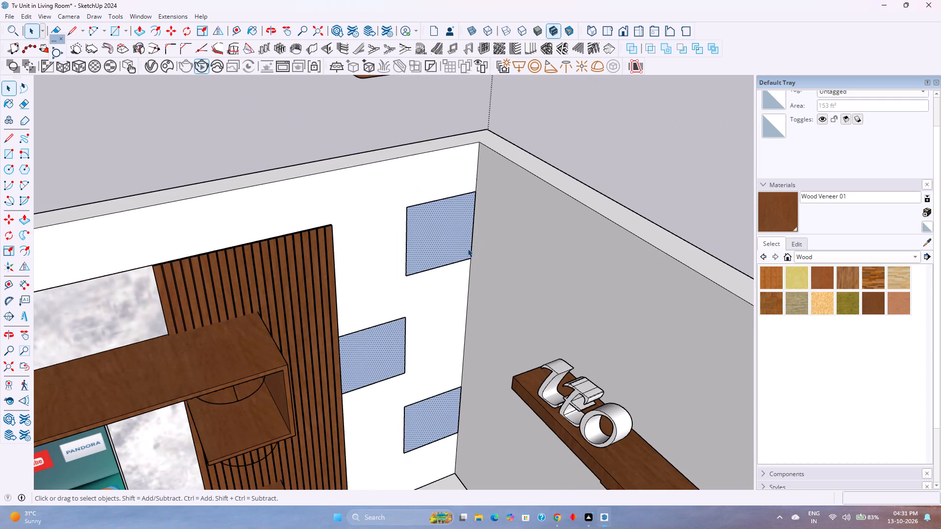
{"action": "left_click", "coordinate": [122, 27]}
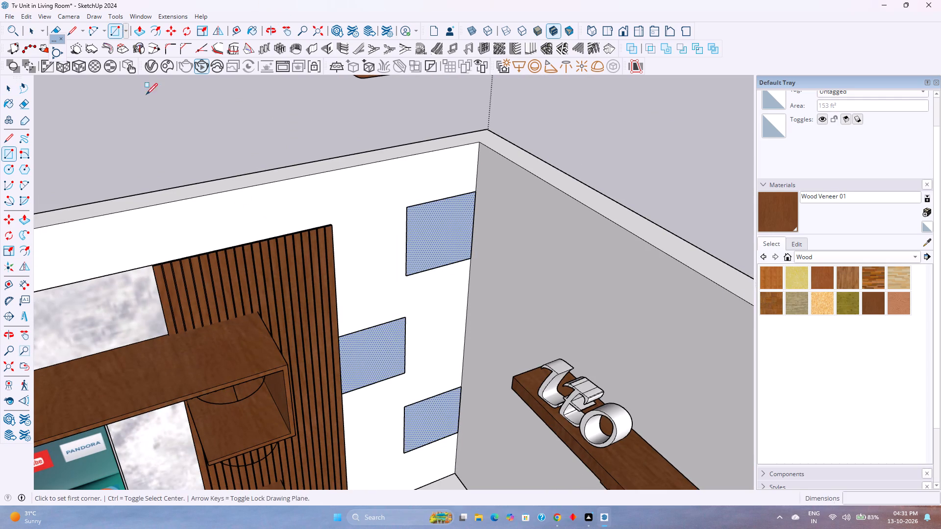
{"action": "key", "text": "l"}
{"action": "left_click", "coordinate": [406, 318]}
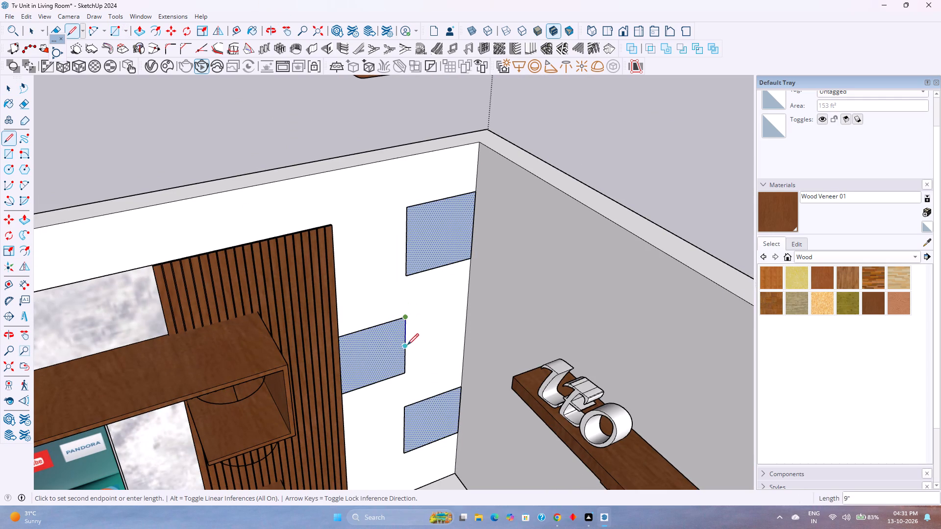
{"action": "left_click", "coordinate": [406, 374]}
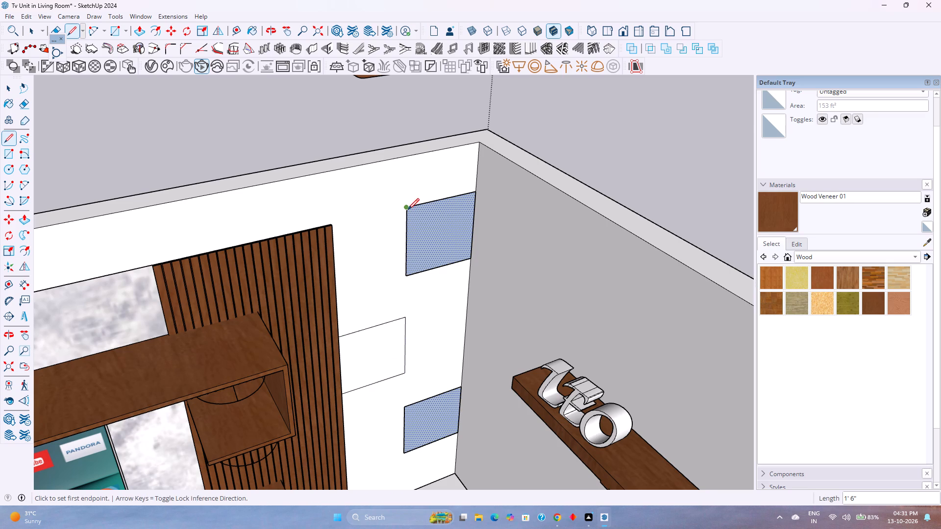
{"action": "left_click", "coordinate": [408, 210]}
{"action": "left_click", "coordinate": [405, 273]}
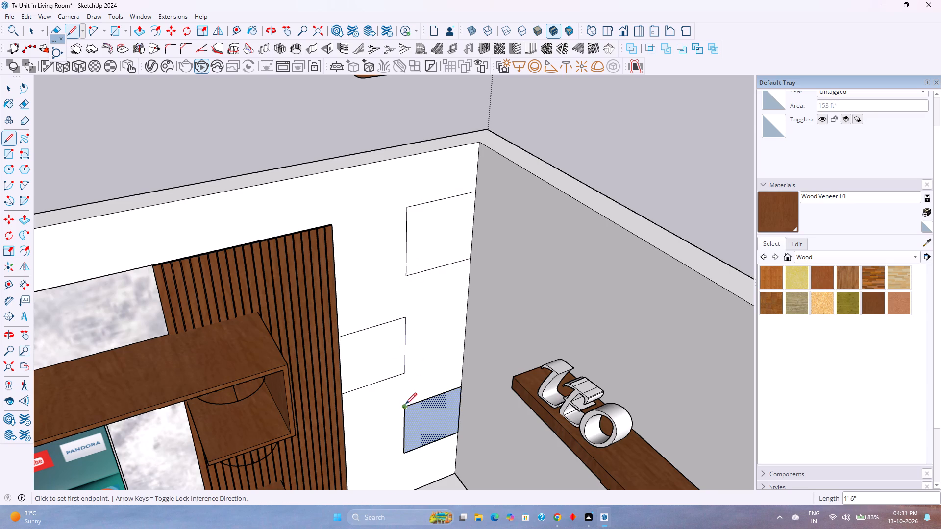
{"action": "left_click", "coordinate": [404, 407]}
{"action": "left_click", "coordinate": [404, 454]}
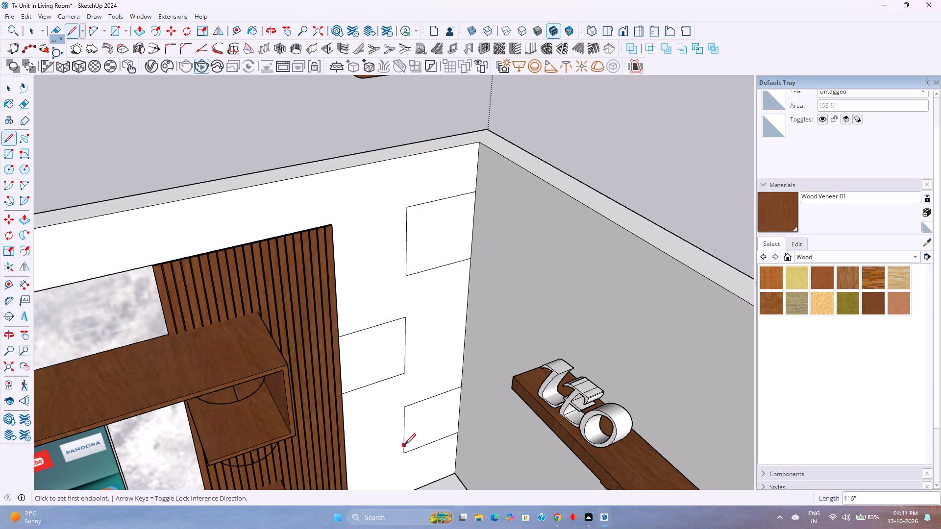
Erase the outlines of the three rectangles to leave one clean wall face beside the fluted panel.
{"action": "key", "text": "e"}
{"action": "left_click_drag", "start_coordinate": [418, 405], "coordinate": [420, 232]}
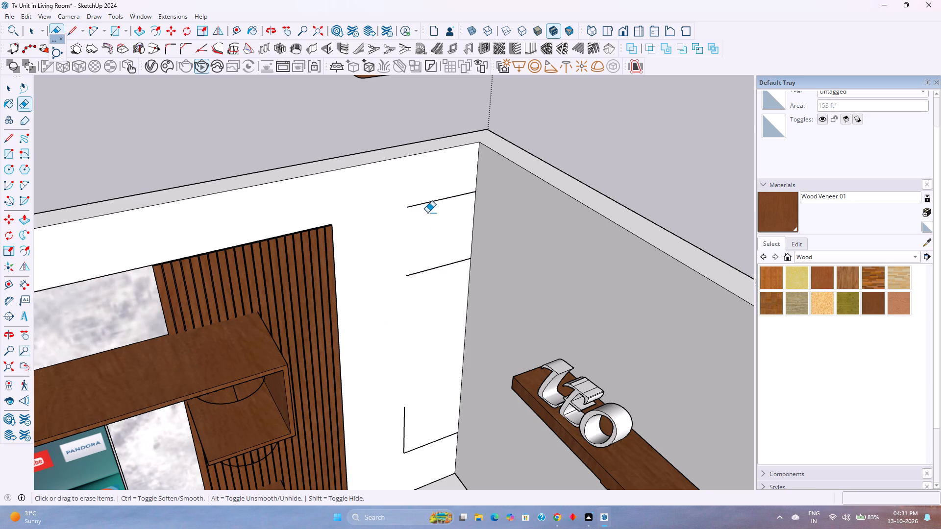
{"action": "left_click_drag", "start_coordinate": [438, 196], "coordinate": [428, 451]}
{"action": "left_click_drag", "start_coordinate": [415, 435], "coordinate": [398, 416]}
{"action": "key", "text": "space"}
Copy the fluted wood panel 3' 1/2" along the wall toward the corner so it butts against the original panel's end.
{"action": "left_click", "coordinate": [322, 306]}
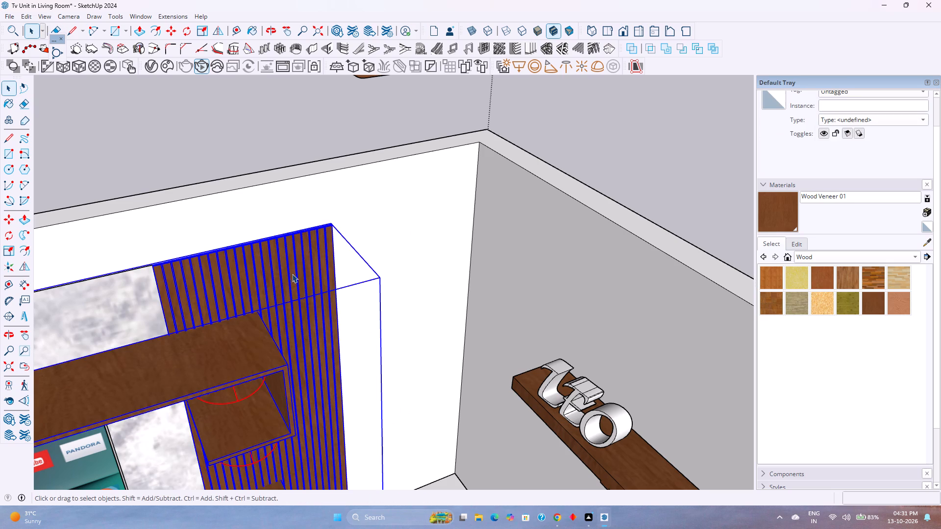
{"action": "double_click", "coordinate": [290, 267]}
{"action": "left_click", "coordinate": [290, 267]}
{"action": "key", "text": "m"}
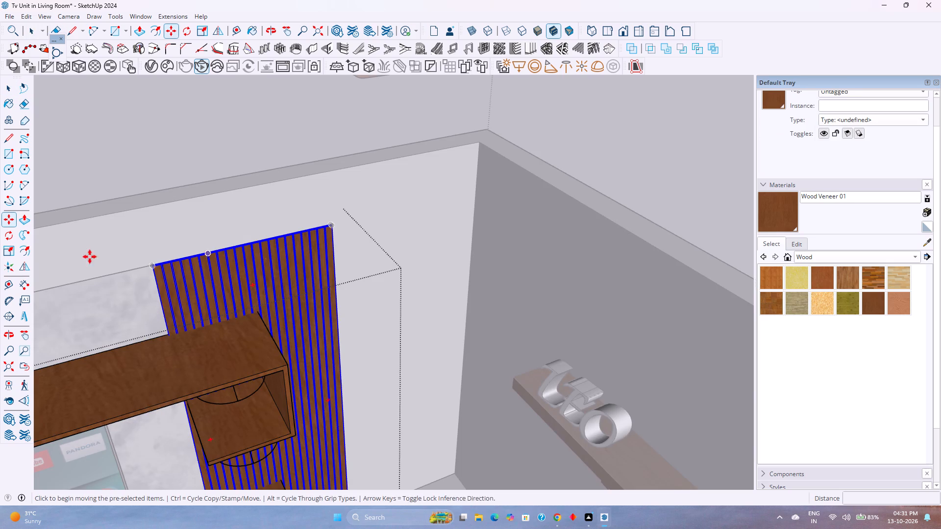
{"action": "scroll", "coordinate": [78, 257], "scroll_direction": "up", "scroll_amount": 8}
{"action": "middle_click_drag", "start_coordinate": [171, 269], "coordinate": [190, 334]}
{"action": "middle_click", "coordinate": [190, 334]}
{"action": "scroll", "coordinate": [186, 279], "scroll_direction": "up", "scroll_amount": 8}
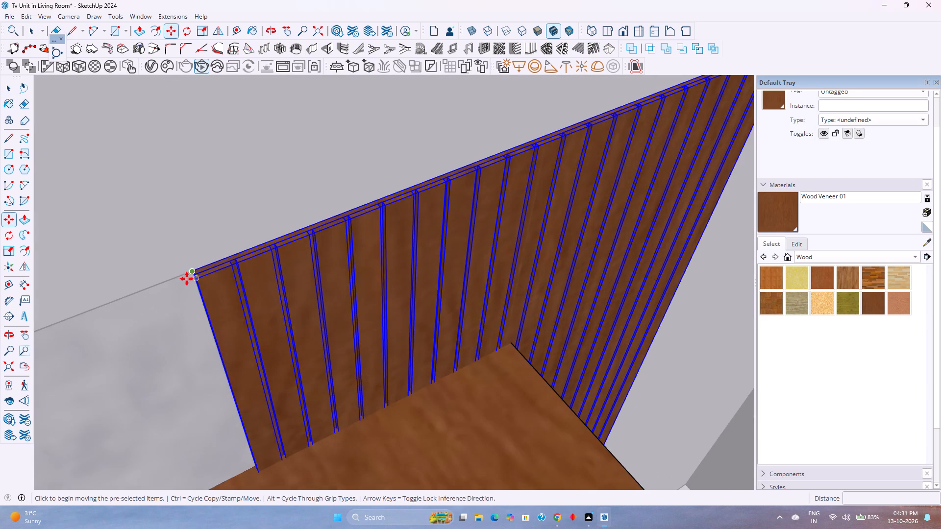
{"action": "left_click", "coordinate": [191, 270]}
{"action": "scroll", "coordinate": [305, 243], "scroll_direction": "down", "scroll_amount": 4}
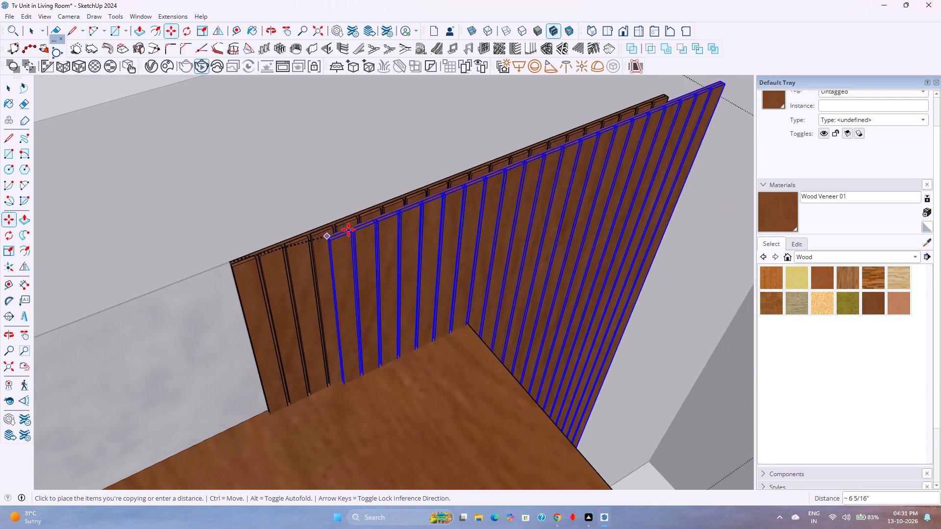
{"action": "middle_click_drag", "start_coordinate": [349, 230], "coordinate": [162, 385], "text": "shift"}
{"action": "middle_click", "coordinate": [162, 385], "text": "shift"}
{"action": "scroll", "coordinate": [514, 218], "scroll_direction": "up", "scroll_amount": 6}
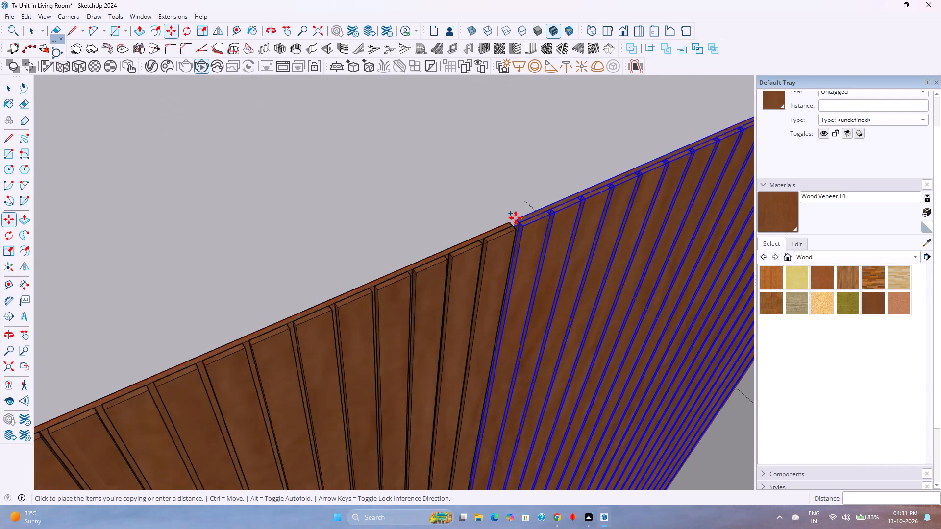
{"action": "scroll", "coordinate": [516, 218], "scroll_direction": "up", "scroll_amount": 5}
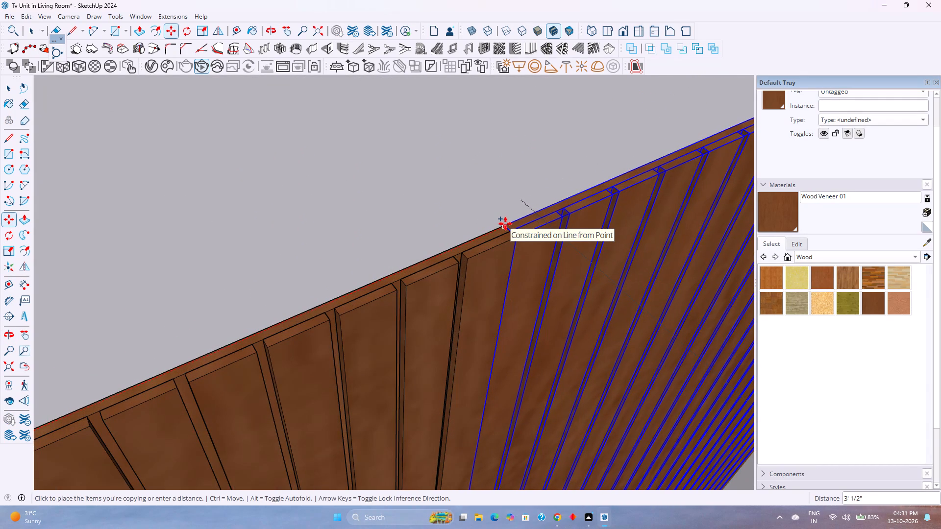
{"action": "left_click", "coordinate": [505, 224]}
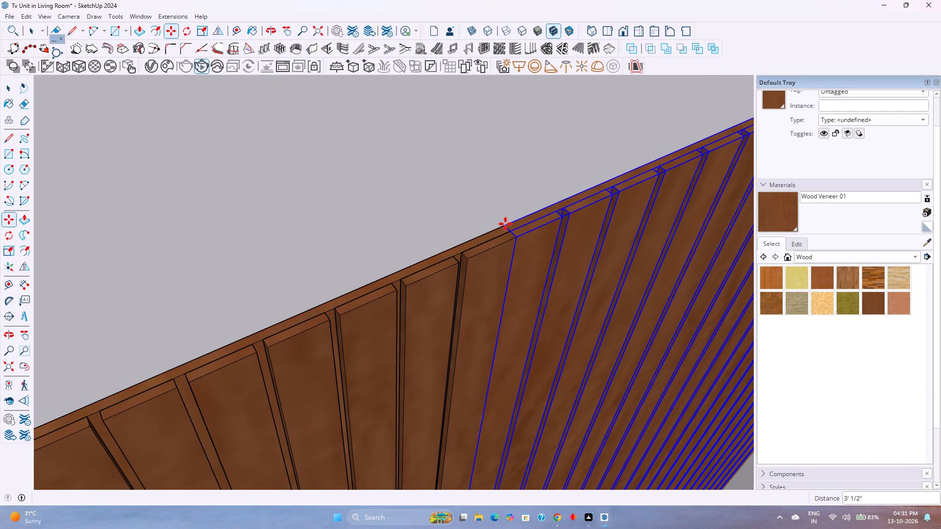
{"action": "key", "text": "space"}
{"action": "key", "text": "Escape"}
Move the zigzag and box shelf group 10' straight down from its upper corner, back to the wall beside the corner.
{"action": "scroll", "coordinate": [505, 224], "scroll_direction": "down", "scroll_amount": 11}
{"action": "middle_click_drag", "start_coordinate": [530, 316], "coordinate": [511, 304]}
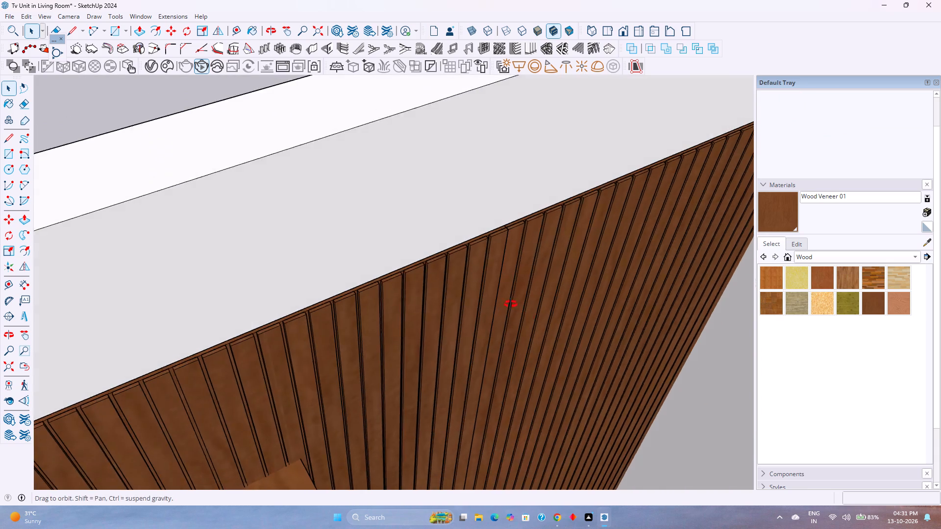
{"action": "middle_click_drag", "start_coordinate": [511, 304], "coordinate": [431, 228]}
{"action": "middle_click", "coordinate": [429, 221]}
{"action": "scroll", "coordinate": [429, 216], "scroll_direction": "down", "scroll_amount": 12}
{"action": "scroll", "coordinate": [473, 229], "scroll_direction": "down", "scroll_amount": 5}
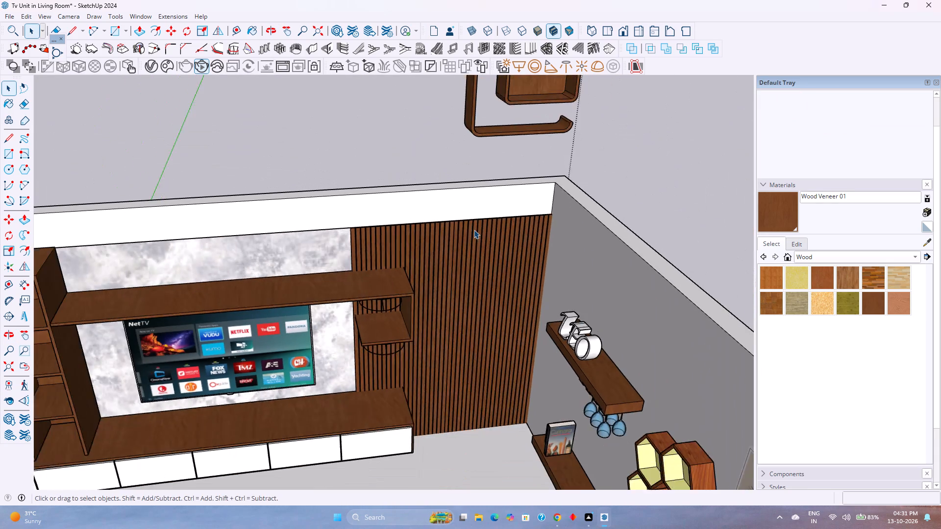
{"action": "scroll", "coordinate": [474, 230], "scroll_direction": "down", "scroll_amount": 2}
{"action": "left_click", "coordinate": [532, 135]}
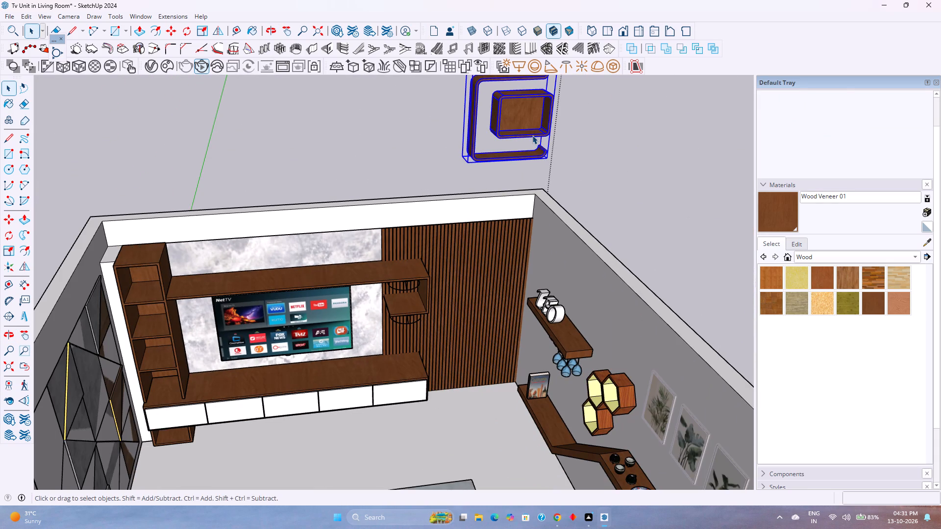
{"action": "key", "text": "m"}
{"action": "middle_click_drag", "start_coordinate": [539, 147], "coordinate": [528, 327], "text": "shift"}
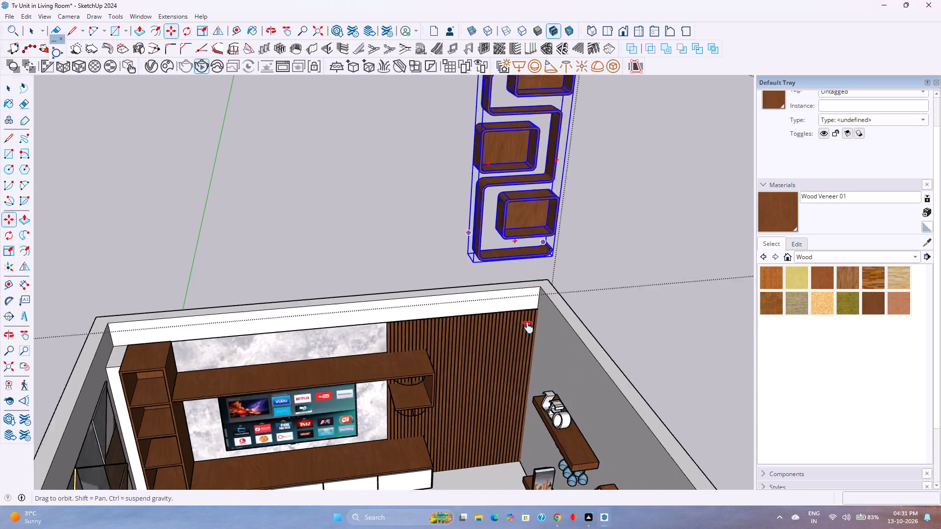
{"action": "middle_click_drag", "start_coordinate": [528, 327], "coordinate": [514, 385], "text": "shift"}
{"action": "left_click", "coordinate": [536, 204]}
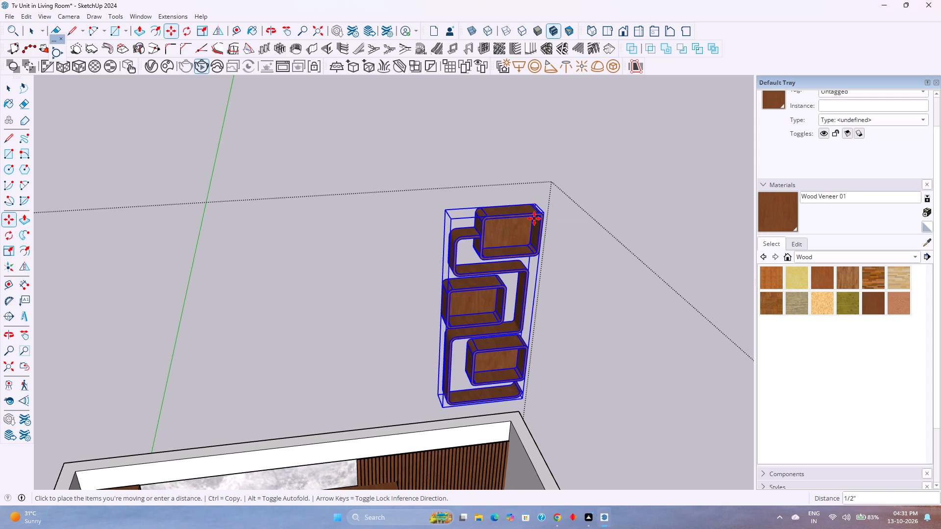
{"action": "key", "text": "Up"}
{"action": "type", "text": "10'"}
{"action": "key", "text": "Return"}
{"action": "key", "text": "space"}
Move the shelf group 1/2" forward from the wall corner onto the front of the fluted panel.
{"action": "middle_click_drag", "start_coordinate": [472, 342], "coordinate": [472, 312], "text": "shift"}
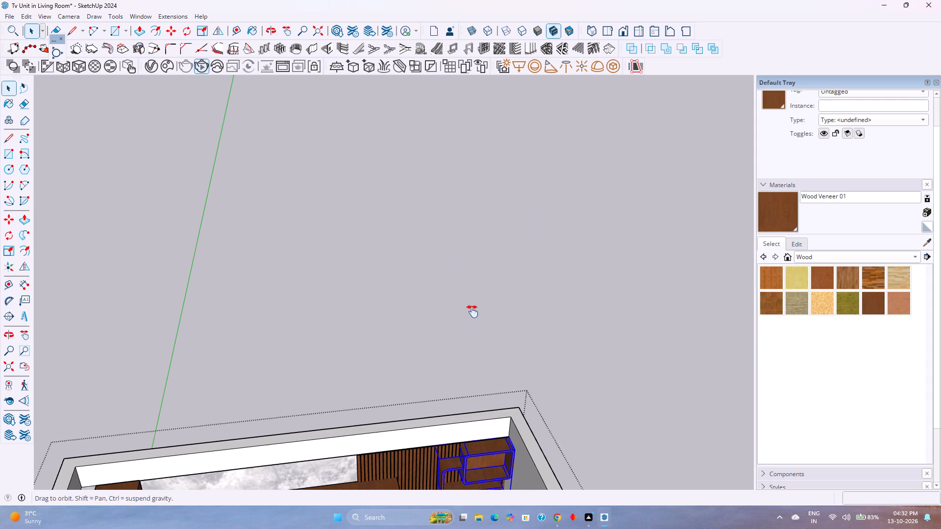
{"action": "middle_click_drag", "start_coordinate": [472, 312], "coordinate": [487, 206], "text": "shift"}
{"action": "middle_click", "coordinate": [487, 206], "text": "shift"}
{"action": "middle_click_drag", "start_coordinate": [470, 263], "coordinate": [541, 379]}
{"action": "middle_click", "coordinate": [541, 379]}
{"action": "scroll", "coordinate": [518, 298], "scroll_direction": "up", "scroll_amount": 15}
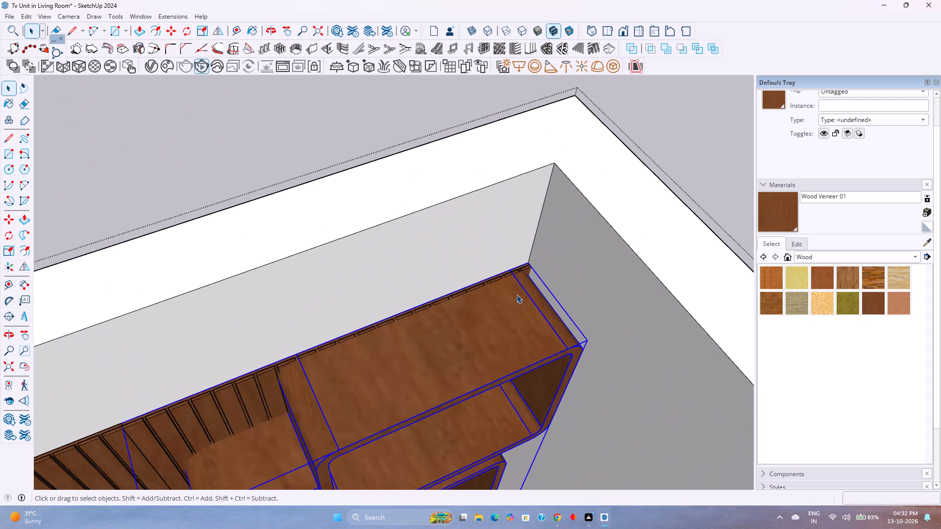
{"action": "scroll", "coordinate": [517, 294], "scroll_direction": "up", "scroll_amount": 11}
{"action": "key", "text": "m"}
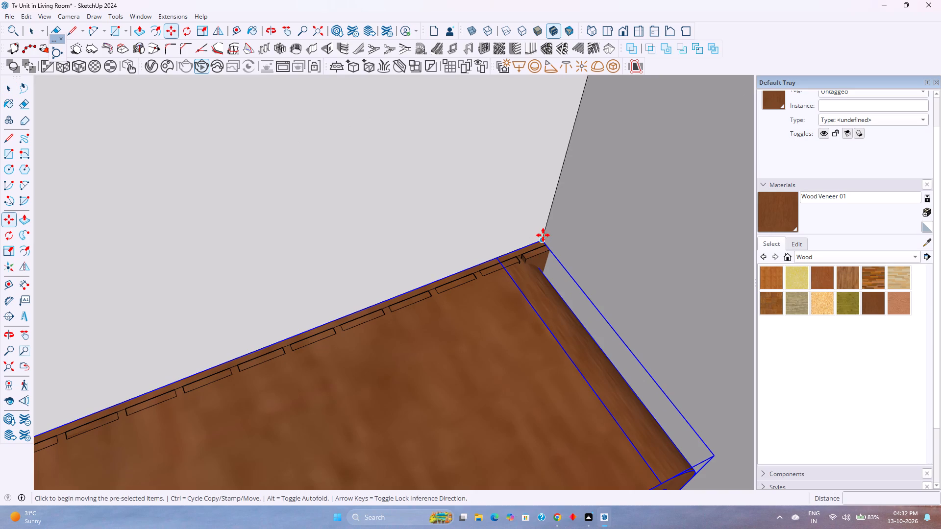
{"action": "left_click", "coordinate": [543, 235]}
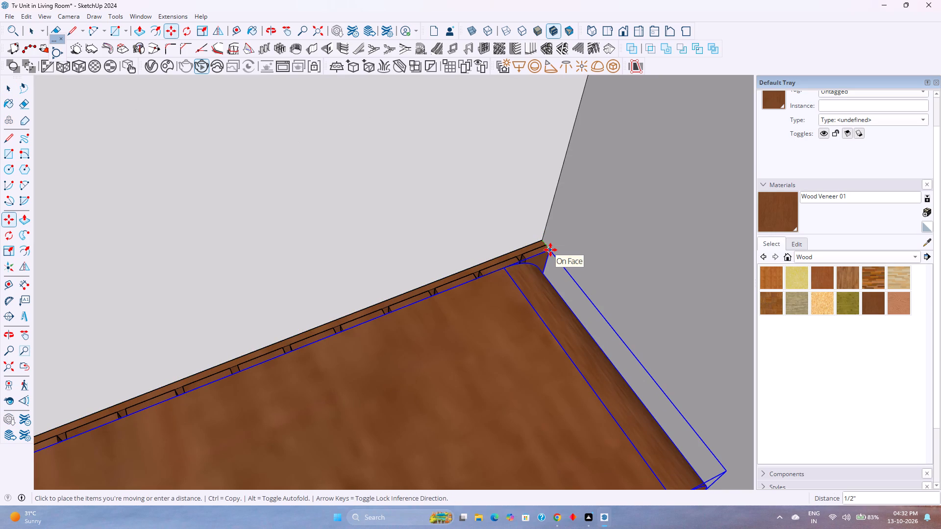
{"action": "left_click", "coordinate": [550, 250]}
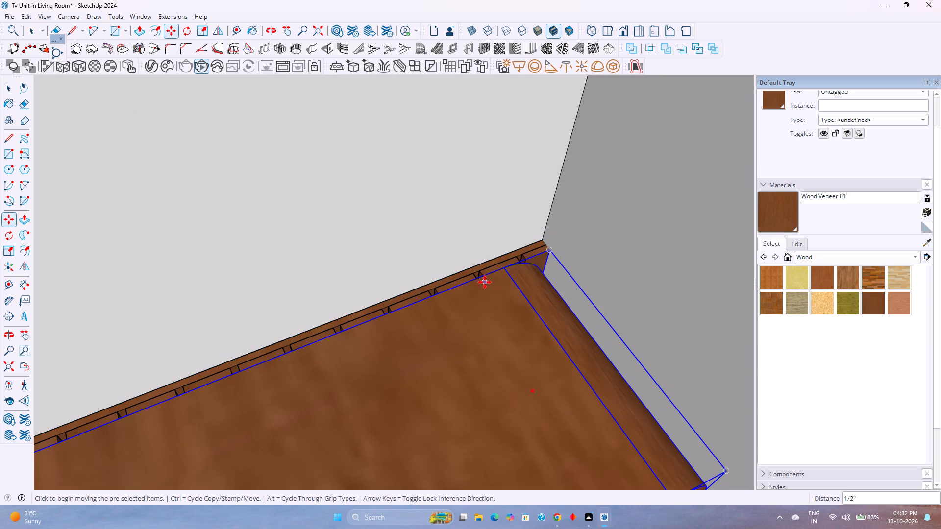
{"action": "key", "text": "space"}
{"action": "key", "text": "Escape"}
Scale the shelf group wider along the wall, stretching its free side toward the TV unit.
{"action": "scroll", "coordinate": [484, 278], "scroll_direction": "down", "scroll_amount": 11}
{"action": "middle_click_drag", "start_coordinate": [448, 316], "coordinate": [446, 294]}
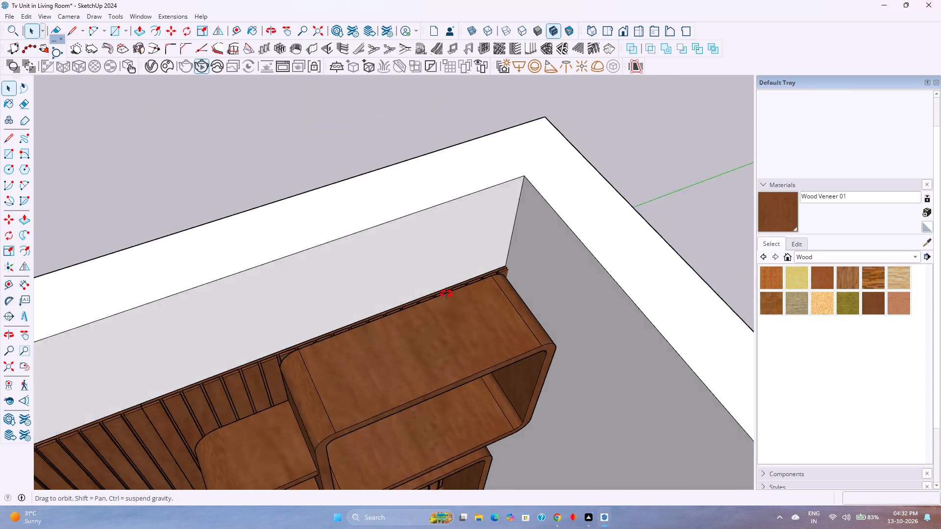
{"action": "middle_click_drag", "start_coordinate": [446, 294], "coordinate": [455, 224]}
{"action": "middle_click", "coordinate": [455, 224]}
{"action": "scroll", "coordinate": [459, 218], "scroll_direction": "down", "scroll_amount": 11}
{"action": "scroll", "coordinate": [433, 336], "scroll_direction": "down", "scroll_amount": 2}
{"action": "middle_click_drag", "start_coordinate": [431, 353], "coordinate": [380, 259]}
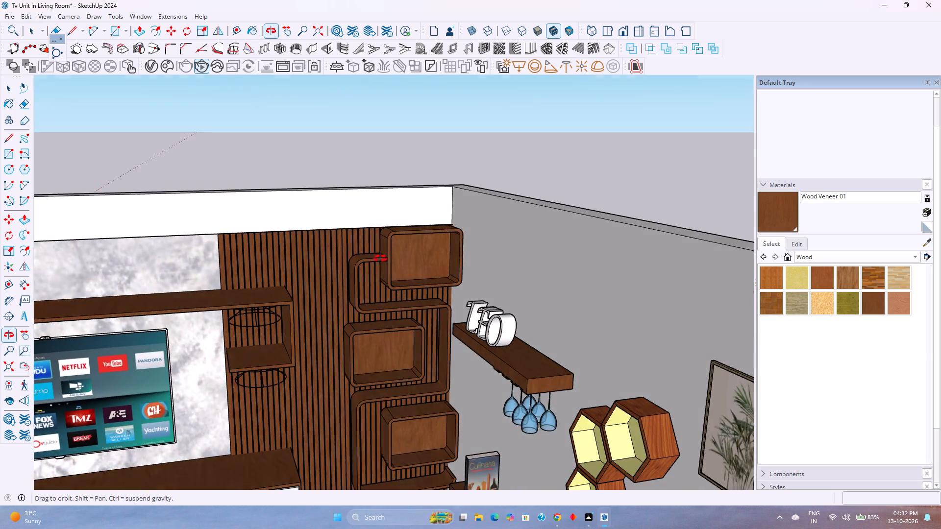
{"action": "middle_click_drag", "start_coordinate": [380, 259], "coordinate": [378, 253]}
{"action": "scroll", "coordinate": [378, 253], "scroll_direction": "down", "scroll_amount": 2}
{"action": "scroll", "coordinate": [383, 332], "scroll_direction": "down", "scroll_amount": 2}
{"action": "middle_click_drag", "start_coordinate": [383, 332], "coordinate": [406, 281], "text": "shift"}
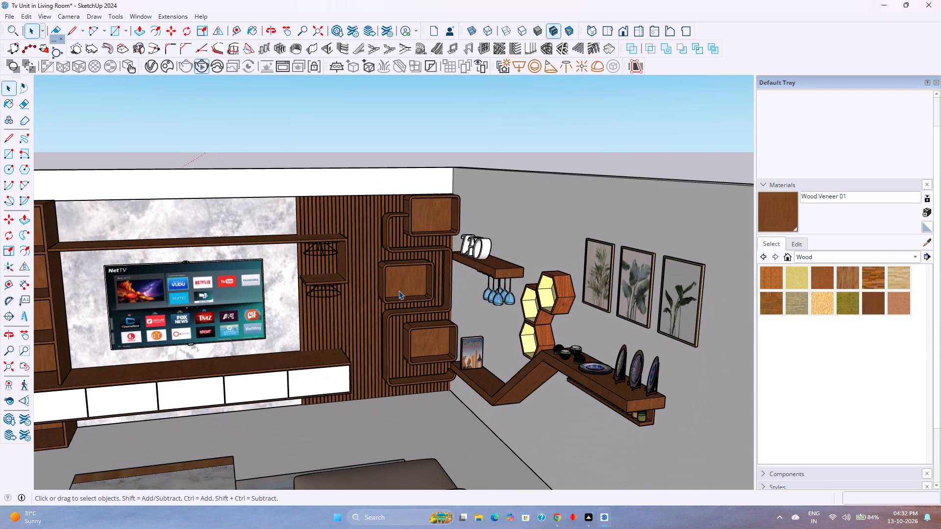
{"action": "middle_click_drag", "start_coordinate": [388, 299], "coordinate": [377, 299]}
{"action": "middle_click", "coordinate": [377, 299]}
{"action": "left_click", "coordinate": [391, 301]}
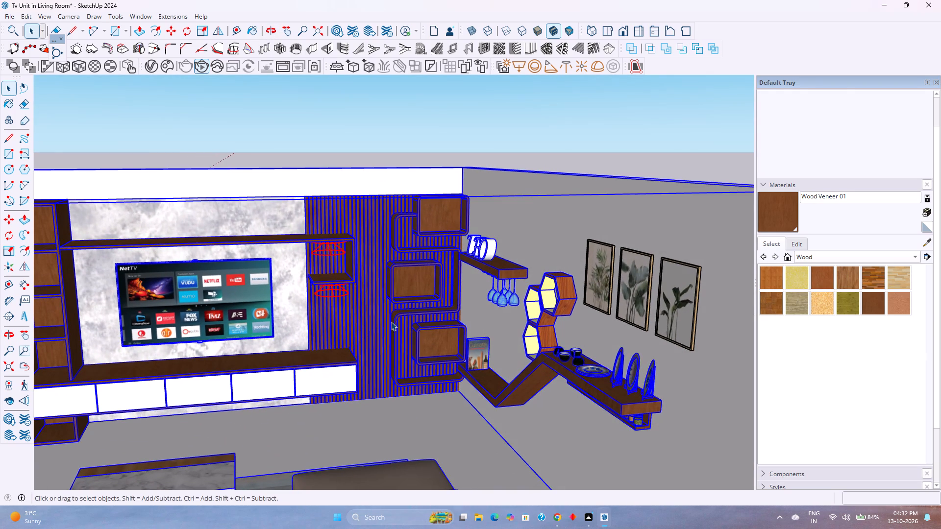
{"action": "double_click", "coordinate": [400, 299]}
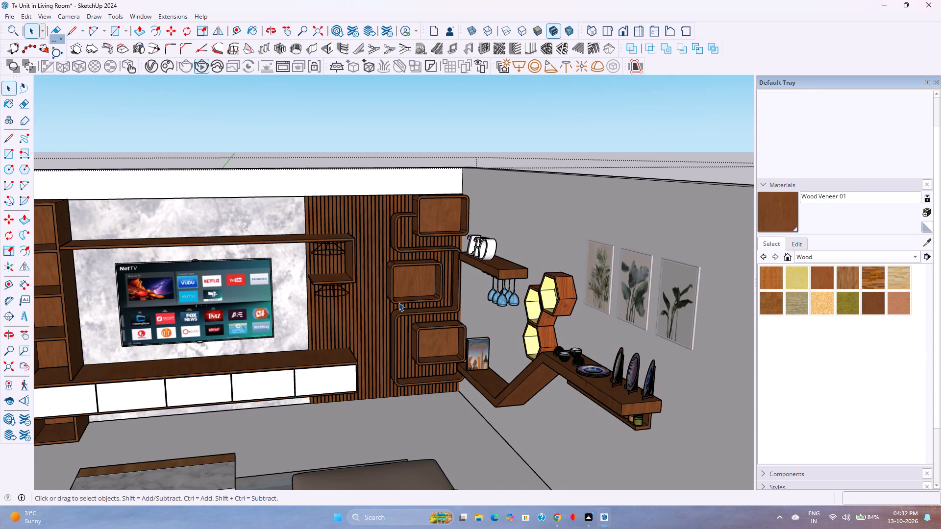
{"action": "left_click", "coordinate": [398, 304]}
{"action": "key", "text": "s"}
{"action": "scroll", "coordinate": [389, 302], "scroll_direction": "up", "scroll_amount": 5}
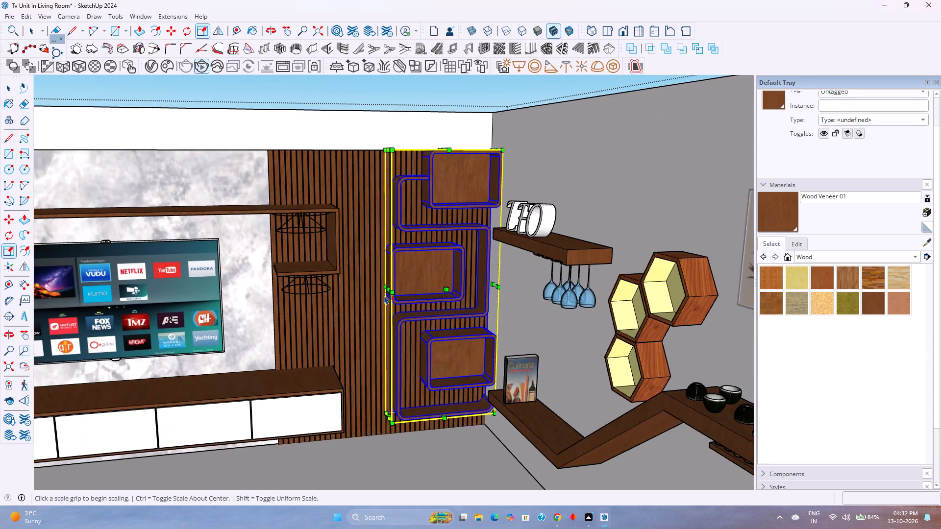
{"action": "scroll", "coordinate": [384, 295], "scroll_direction": "up", "scroll_amount": 7}
{"action": "left_click", "coordinate": [397, 280]}
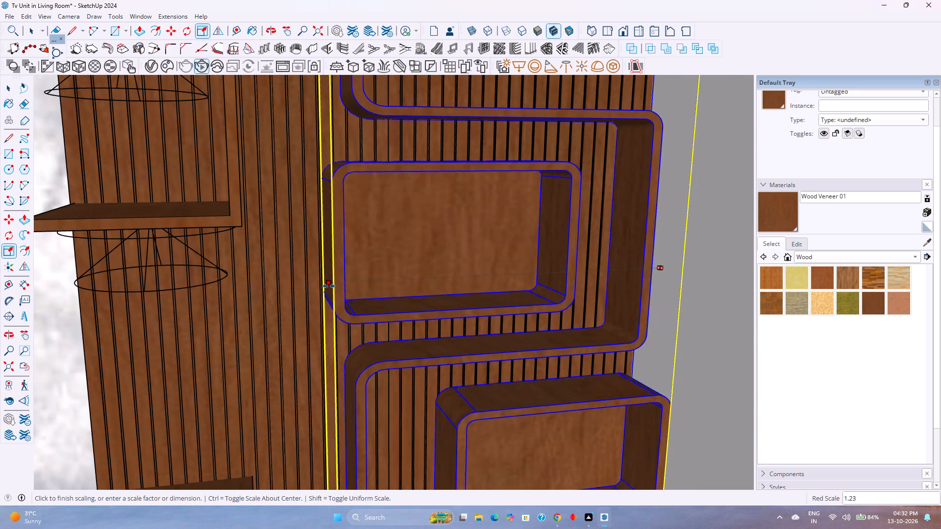
{"action": "scroll", "coordinate": [329, 286], "scroll_direction": "down", "scroll_amount": 5}
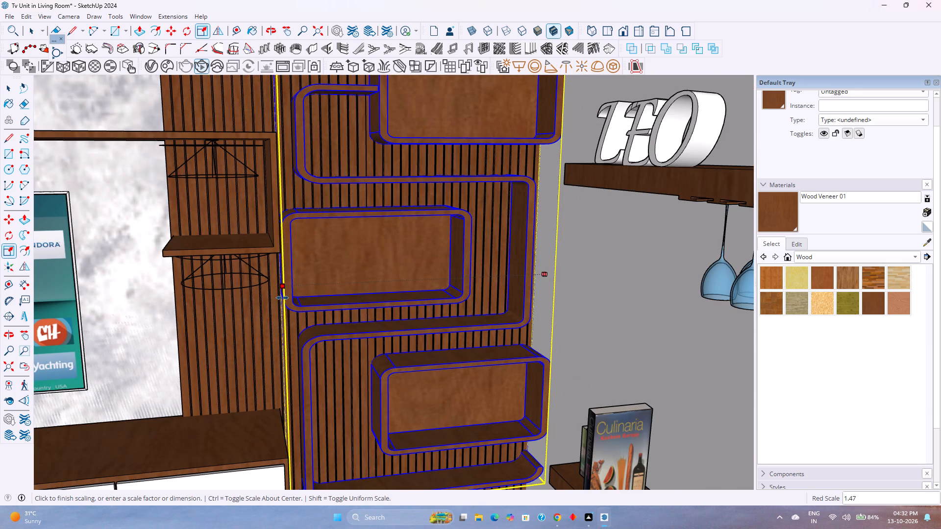
{"action": "left_click", "coordinate": [292, 296]}
{"action": "key", "text": "space"}
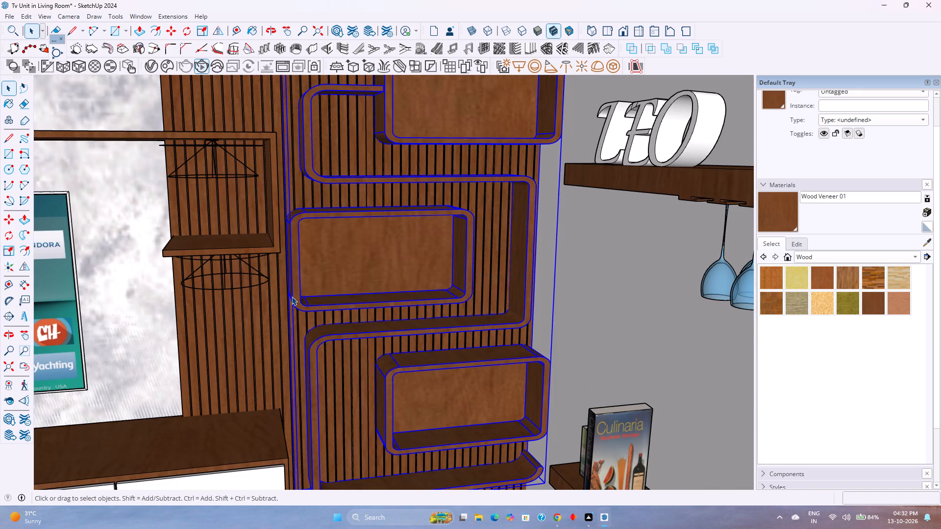
{"action": "key", "text": "Escape"}
Examine the widened shelf group and the adjoining corner decor from several angles.
{"action": "scroll", "coordinate": [292, 296], "scroll_direction": "down", "scroll_amount": 15}
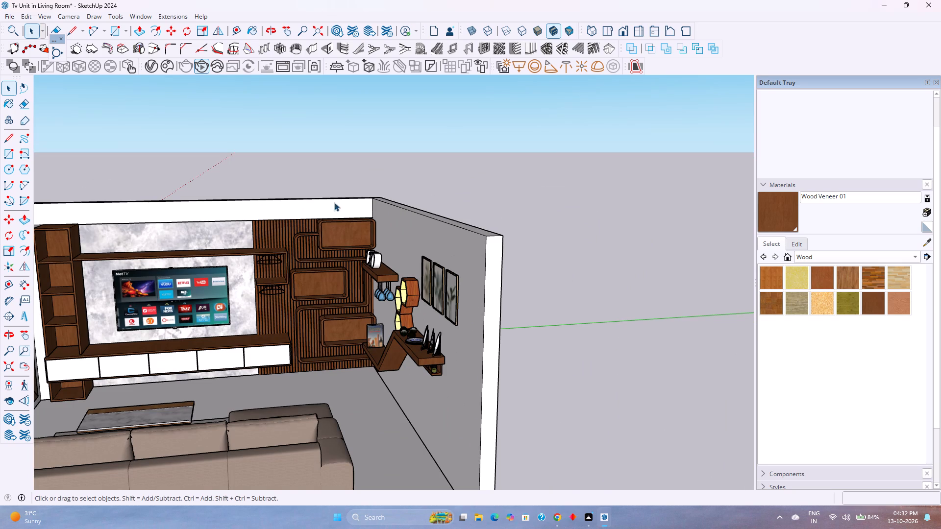
{"action": "scroll", "coordinate": [333, 247], "scroll_direction": "up", "scroll_amount": 6}
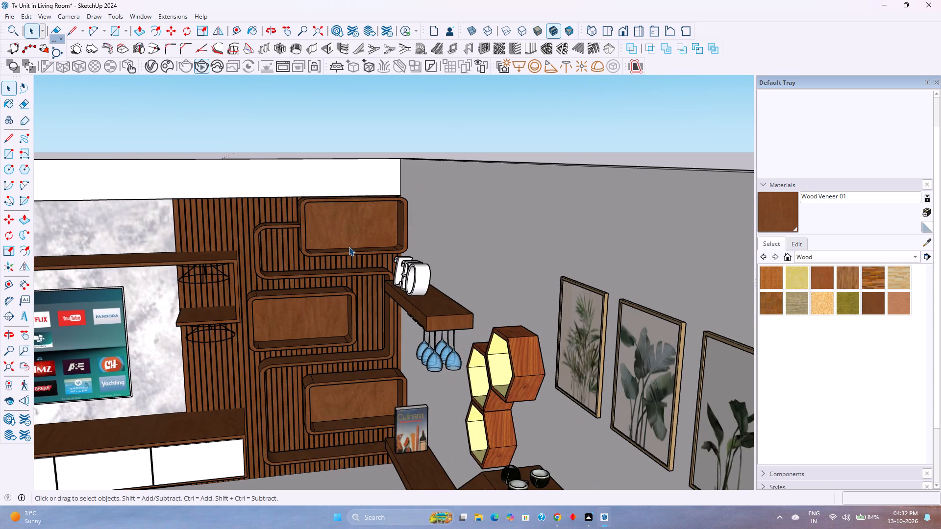
{"action": "middle_click_drag", "start_coordinate": [341, 254], "coordinate": [461, 255]}
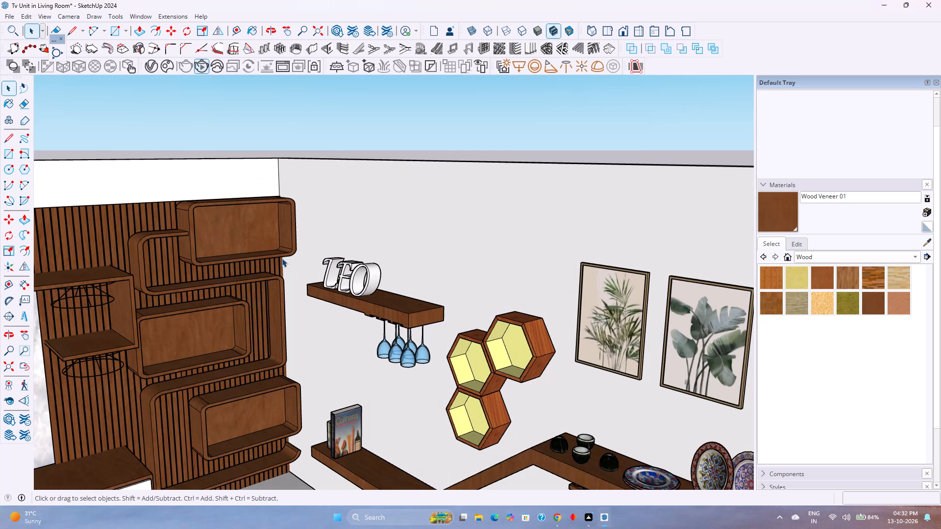
{"action": "scroll", "coordinate": [273, 229], "scroll_direction": "down", "scroll_amount": 7}
{"action": "middle_click_drag", "start_coordinate": [290, 289], "coordinate": [139, 232]}
{"action": "middle_click", "coordinate": [139, 232]}
{"action": "scroll", "coordinate": [307, 308], "scroll_direction": "up", "scroll_amount": 3}
Open the zigzag and box shelf group for editing and select the middle box's back face.
{"action": "double_click", "coordinate": [337, 301]}
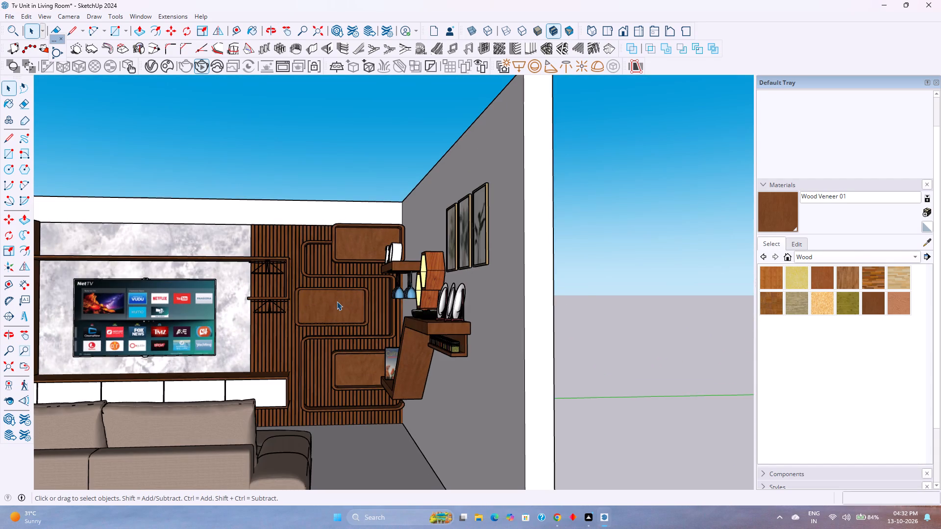
{"action": "scroll", "coordinate": [335, 306], "scroll_direction": "up", "scroll_amount": 8}
{"action": "double_click", "coordinate": [334, 305]}
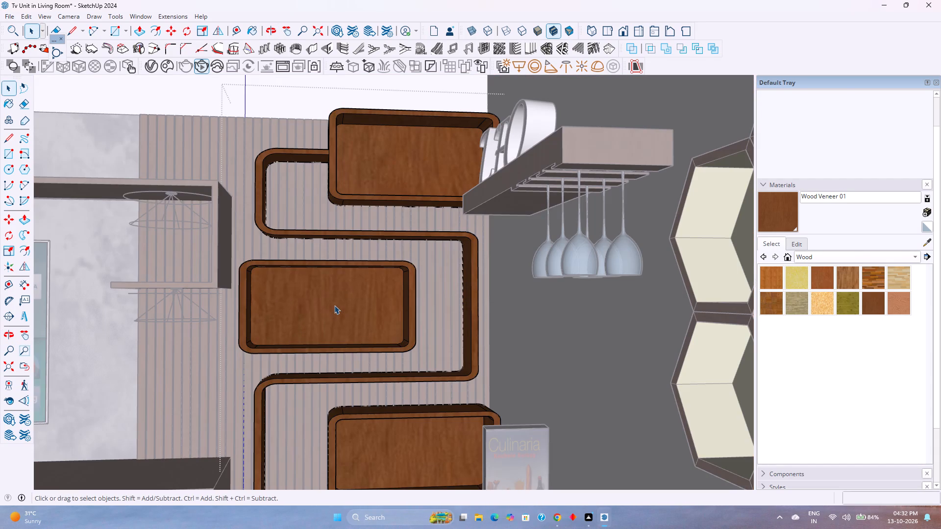
{"action": "left_click", "coordinate": [334, 305]}
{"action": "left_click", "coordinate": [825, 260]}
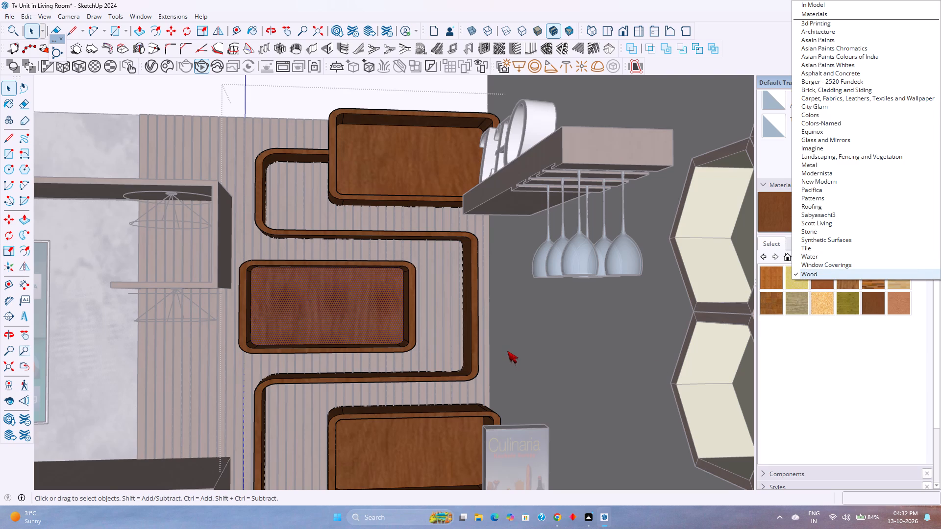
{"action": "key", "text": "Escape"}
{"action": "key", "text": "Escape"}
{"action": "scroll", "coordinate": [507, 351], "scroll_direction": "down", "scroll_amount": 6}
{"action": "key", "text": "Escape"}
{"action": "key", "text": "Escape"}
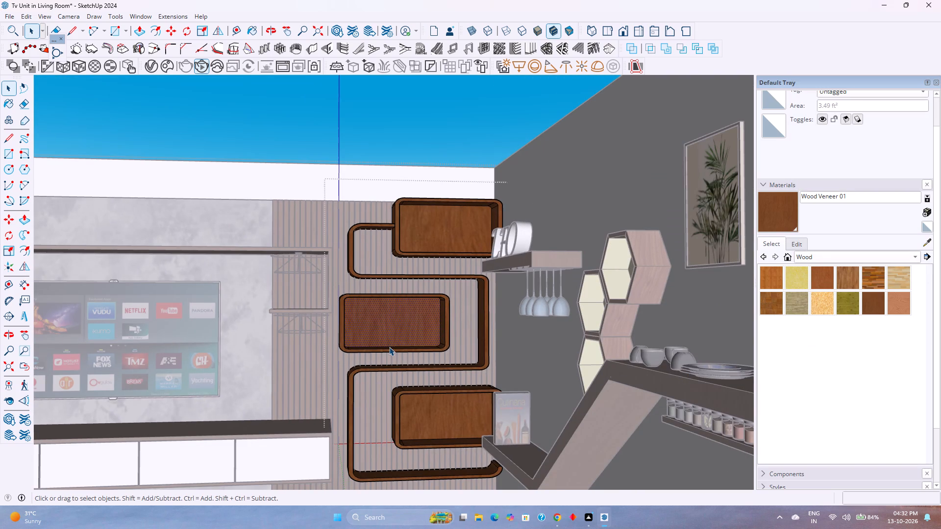
Examine the gap between the middle box and the zigzag shelf's vertical side from several angles.
{"action": "scroll", "coordinate": [458, 322], "scroll_direction": "up", "scroll_amount": 5}
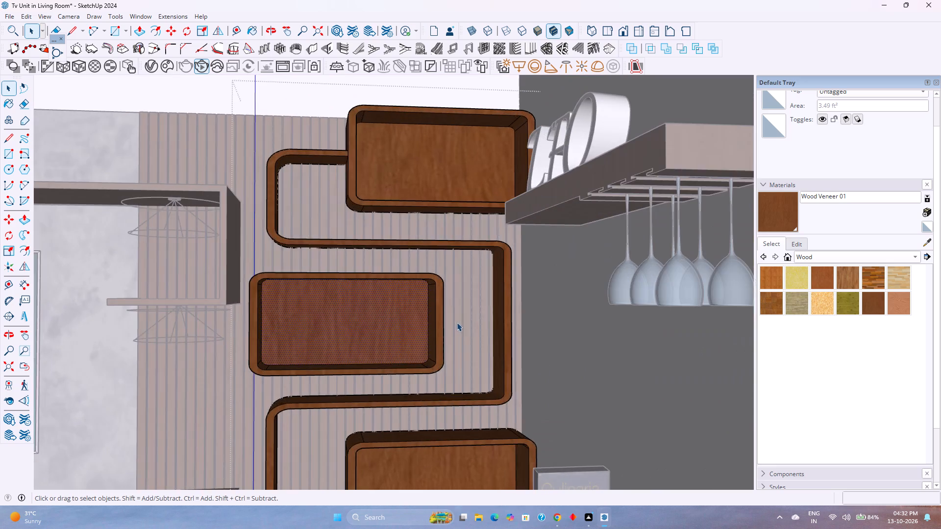
{"action": "middle_click_drag", "start_coordinate": [457, 322], "coordinate": [497, 336]}
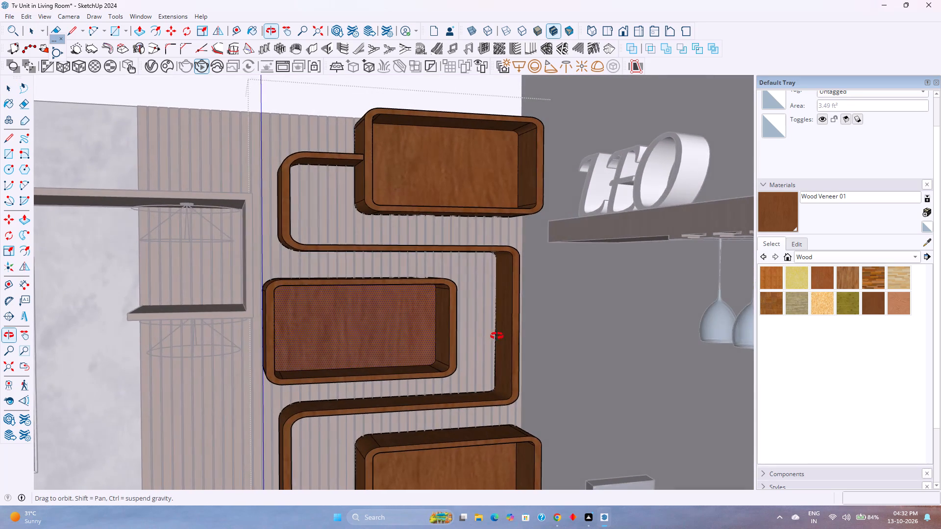
{"action": "middle_click_drag", "start_coordinate": [497, 336], "coordinate": [501, 336]}
{"action": "middle_click", "coordinate": [501, 336]}
{"action": "double_click", "coordinate": [503, 330]}
{"action": "scroll", "coordinate": [503, 330], "scroll_direction": "up", "scroll_amount": 4}
{"action": "left_click", "coordinate": [509, 327]}
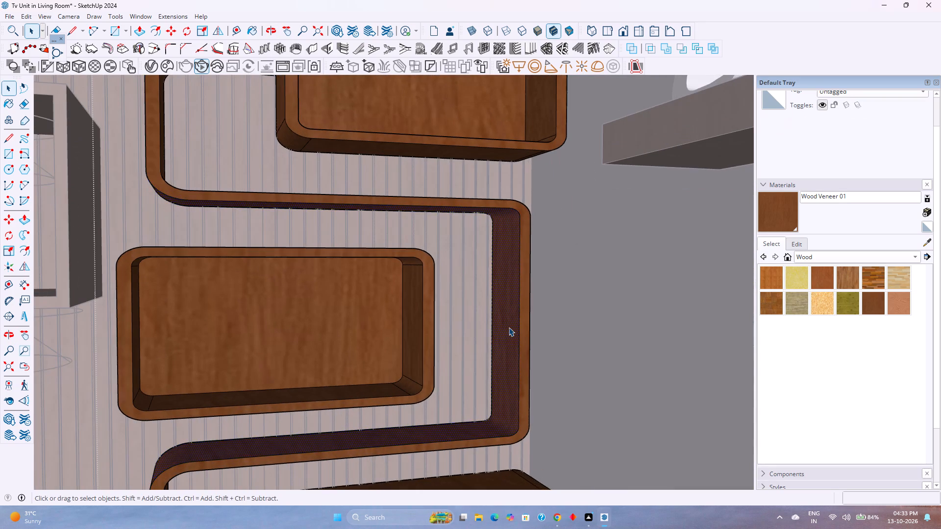
{"action": "scroll", "coordinate": [502, 330], "scroll_direction": "up", "scroll_amount": 3}
{"action": "middle_click_drag", "start_coordinate": [500, 330], "coordinate": [381, 341]}
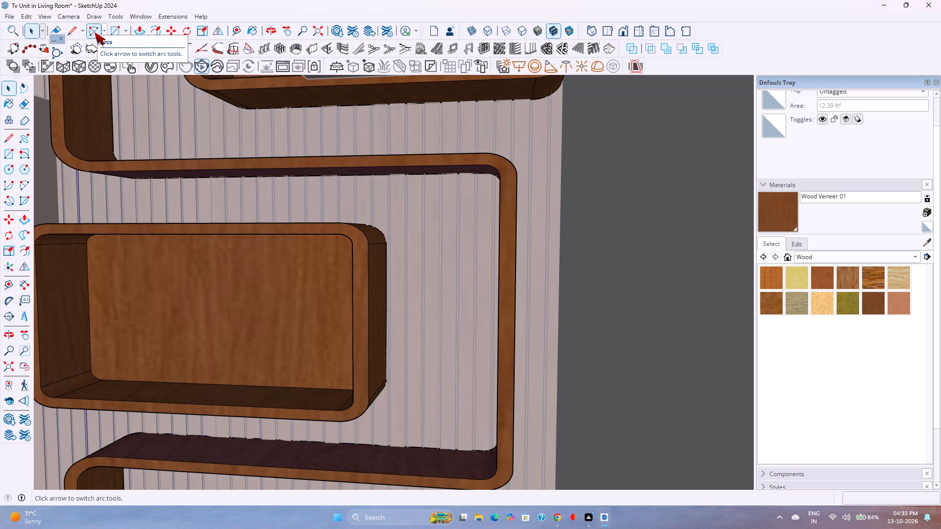
Activate the Line tool and dock the small floating toolbar at the end of the lowest toolbar row.
{"action": "left_click", "coordinate": [73, 29]}
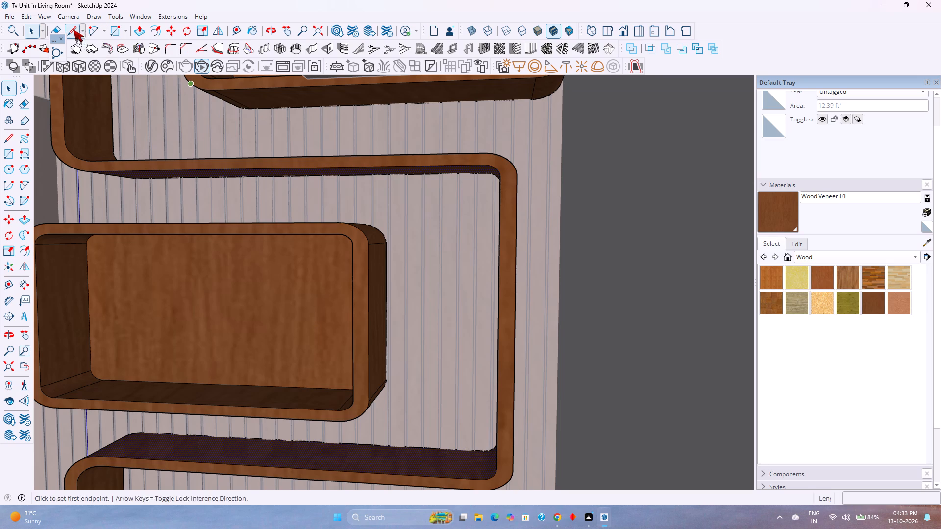
{"action": "left_click_drag", "start_coordinate": [54, 36], "coordinate": [408, 84]}
{"action": "left_click_drag", "start_coordinate": [52, 48], "coordinate": [661, 27]}
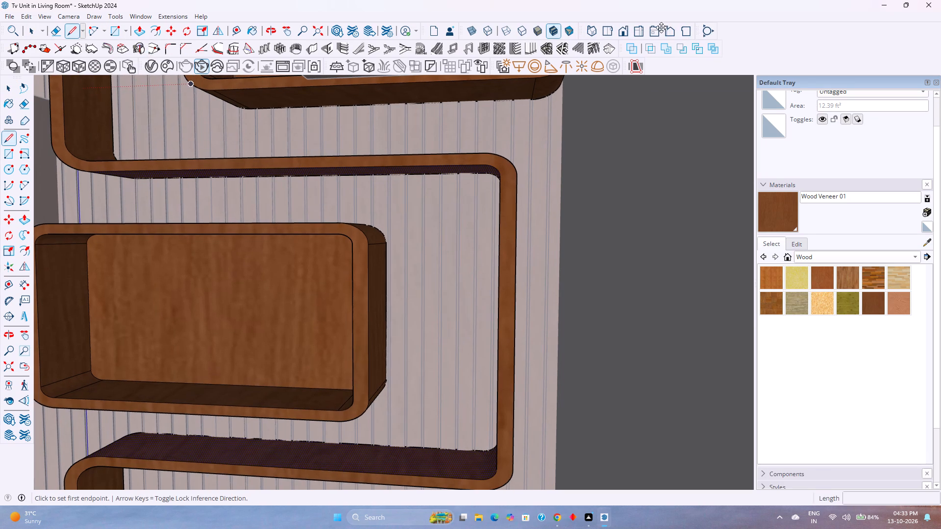
{"action": "left_click_drag", "start_coordinate": [661, 27], "coordinate": [640, 62]}
Draw a horizontal line about 11 7/16" long from the middle box's outer back edge to the zigzag shelf's vertical side.
{"action": "middle_click_drag", "start_coordinate": [526, 284], "coordinate": [496, 283]}
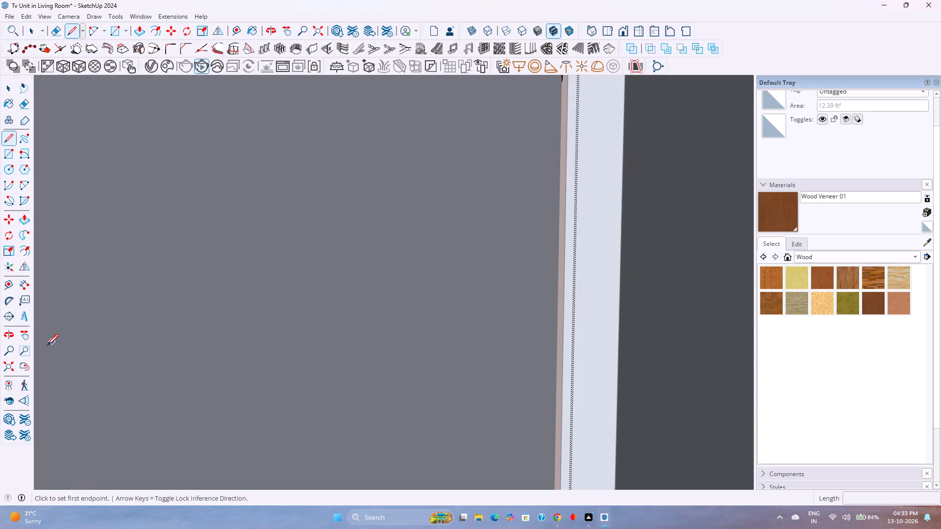
{"action": "left_click", "coordinate": [11, 371]}
{"action": "scroll", "coordinate": [613, 253], "scroll_direction": "up", "scroll_amount": 4}
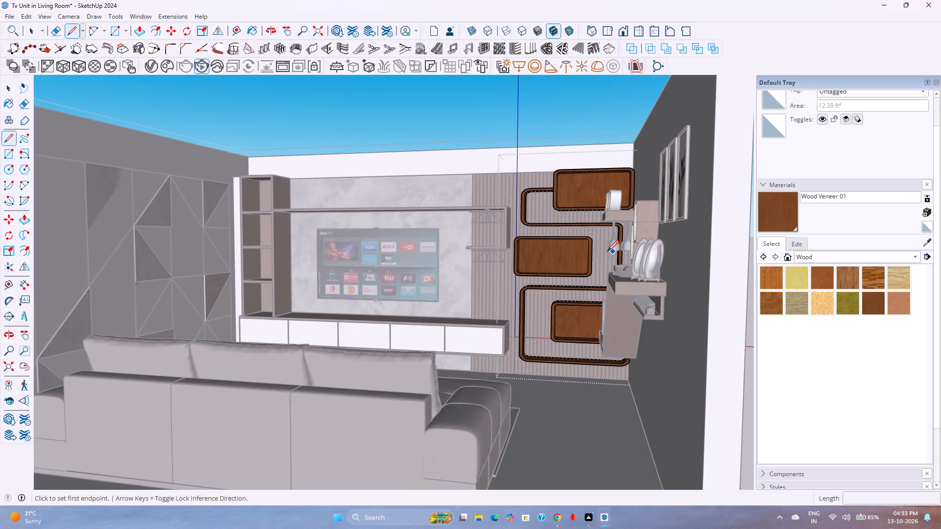
{"action": "scroll", "coordinate": [607, 251], "scroll_direction": "up", "scroll_amount": 20}
{"action": "scroll", "coordinate": [607, 251], "scroll_direction": "up", "scroll_amount": 1}
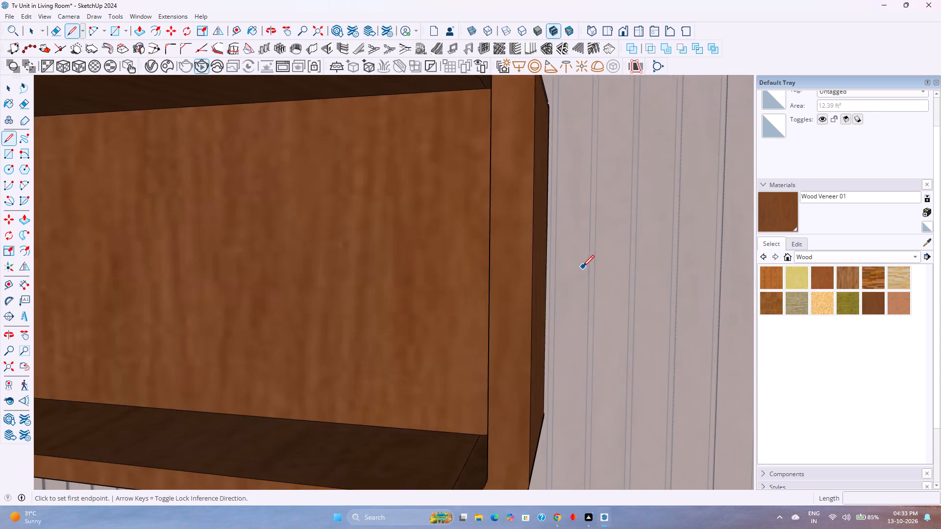
{"action": "middle_click_drag", "start_coordinate": [583, 266], "coordinate": [556, 281]}
{"action": "middle_click", "coordinate": [556, 281]}
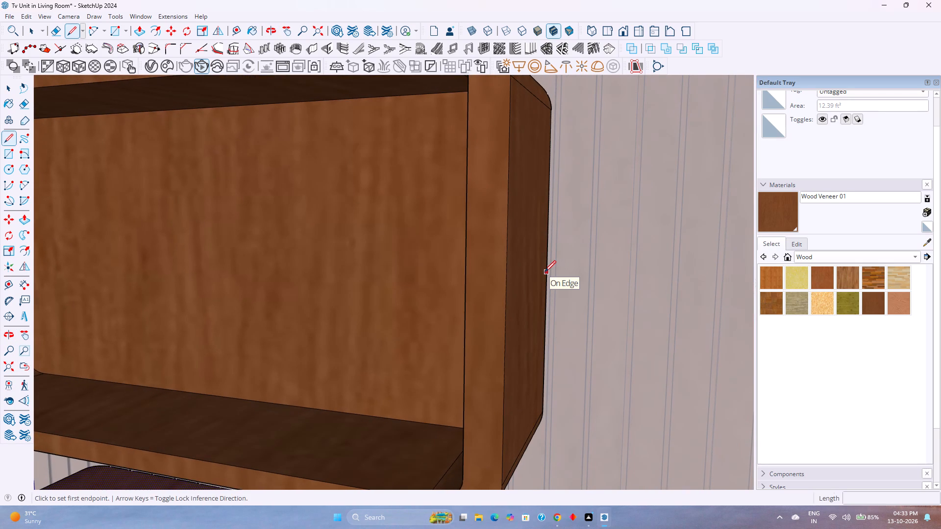
{"action": "left_click", "coordinate": [547, 263]}
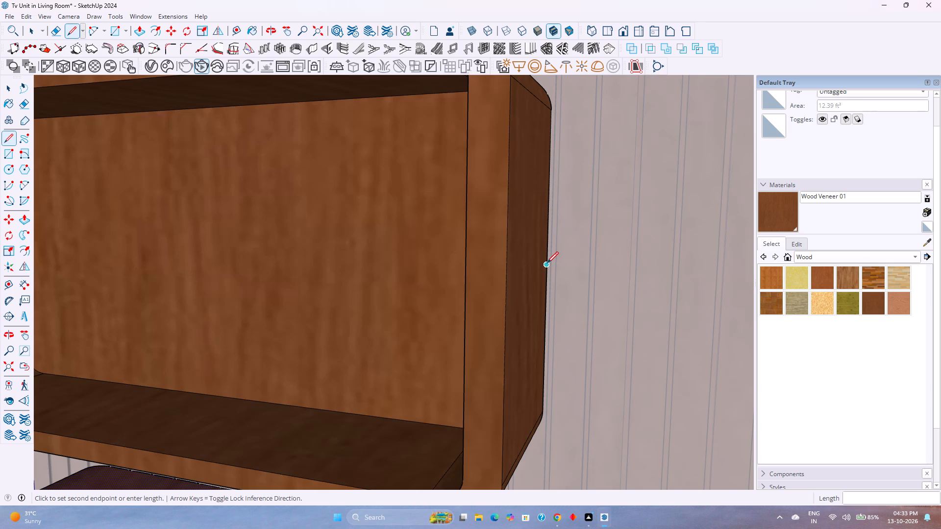
{"action": "scroll", "coordinate": [547, 263], "scroll_direction": "down", "scroll_amount": 8}
{"action": "middle_click_drag", "start_coordinate": [547, 263], "coordinate": [646, 267]}
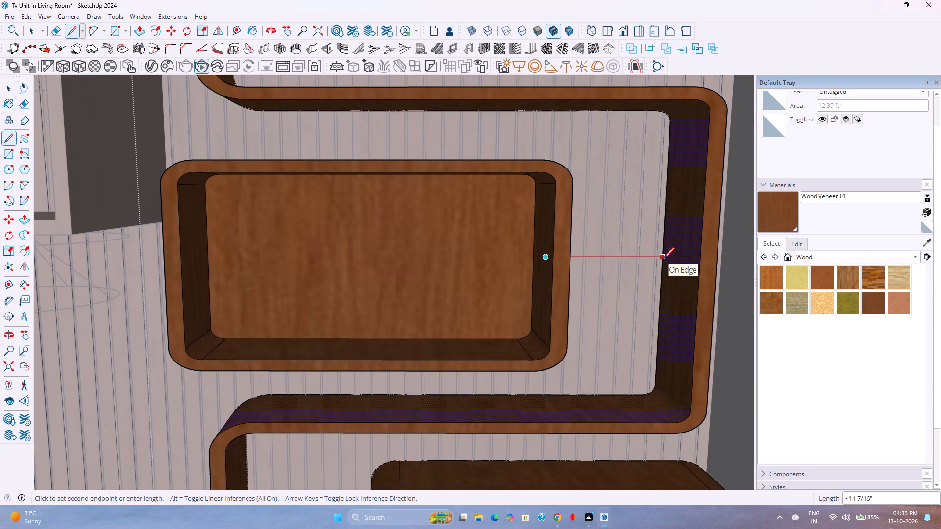
{"action": "left_click", "coordinate": [663, 259]}
{"action": "key", "text": "space"}
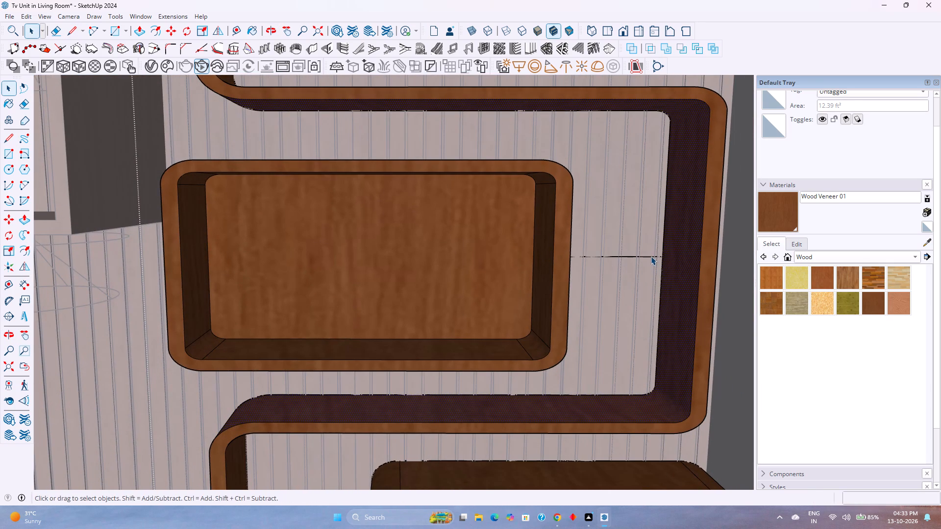
Copy the horizontal line 0.5" straight up.
{"action": "left_click", "coordinate": [651, 256]}
{"action": "key", "text": "m"}
{"action": "left_click", "coordinate": [651, 256]}
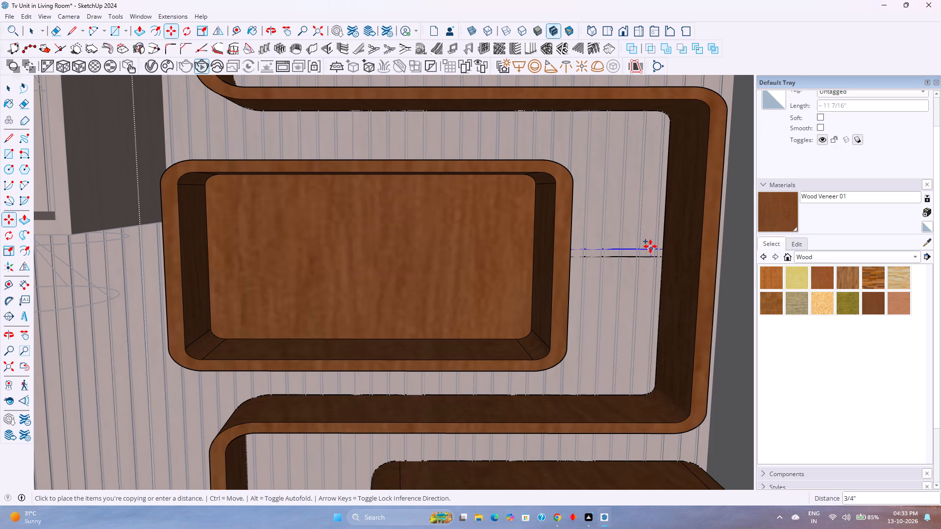
{"action": "type", "text": "0.5"}
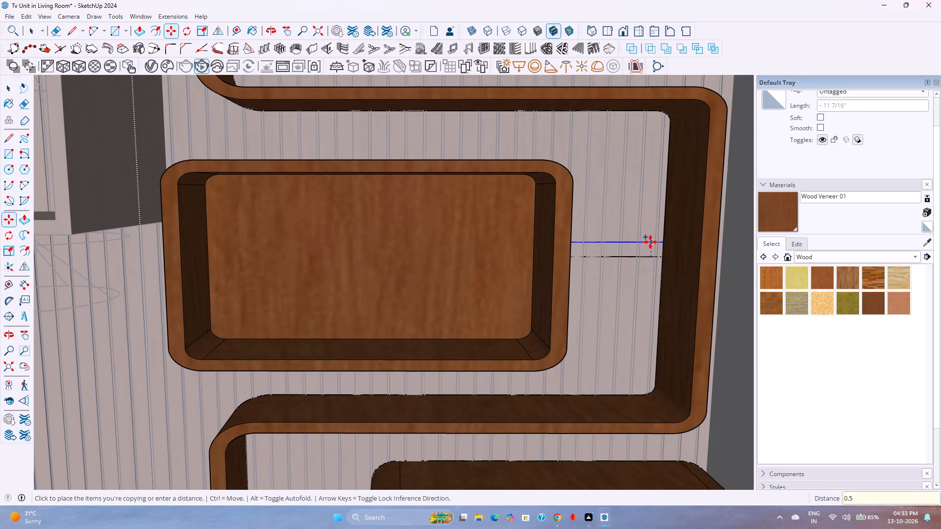
{"action": "key", "text": "Return"}
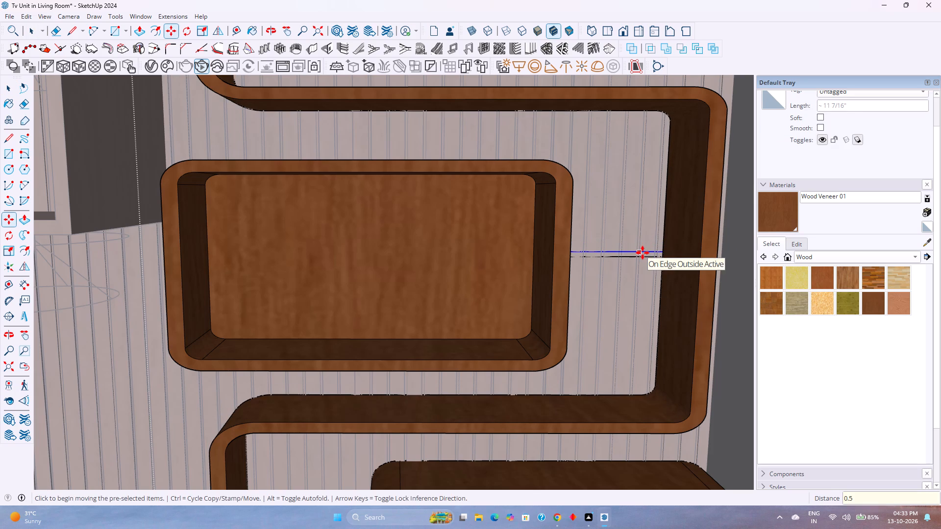
Copy the upper horizontal line 1" straight down.
{"action": "left_click", "coordinate": [643, 252]}
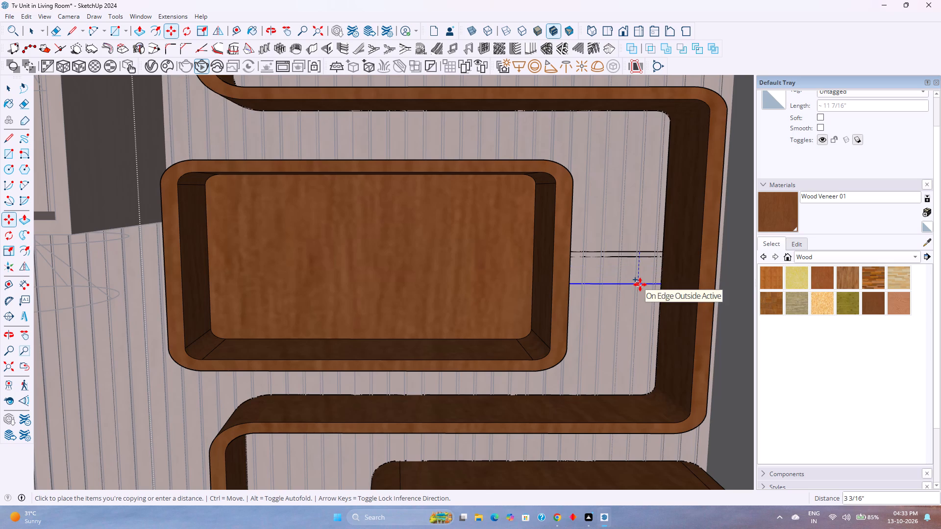
{"action": "key", "text": "1"}
{"action": "key", "text": "Return"}
{"action": "key", "text": "space"}
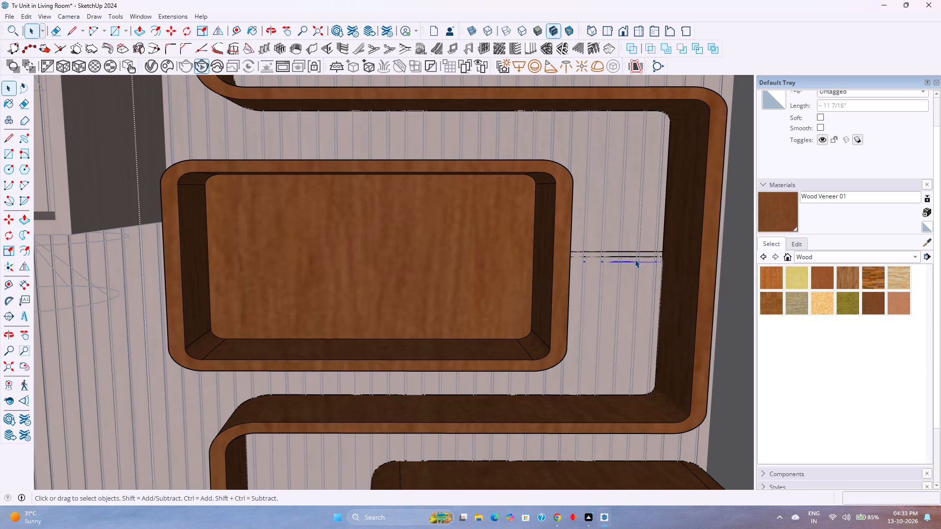
Delete the original middle line, keeping the two lines above and below it.
{"action": "left_click", "coordinate": [635, 257]}
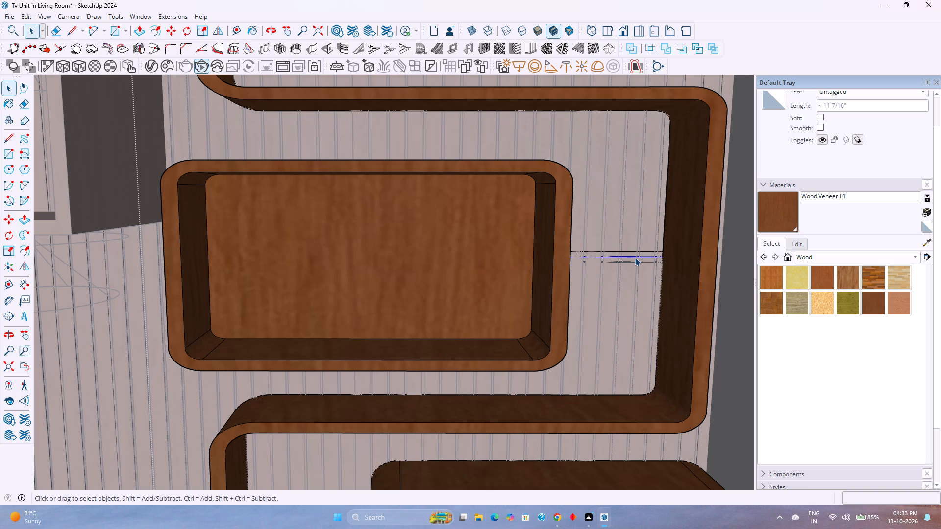
{"action": "key", "text": "Delete"}
{"action": "scroll", "coordinate": [650, 263], "scroll_direction": "up", "scroll_amount": 4}
{"action": "left_click", "coordinate": [645, 248]}
{"action": "left_click", "coordinate": [645, 256]}
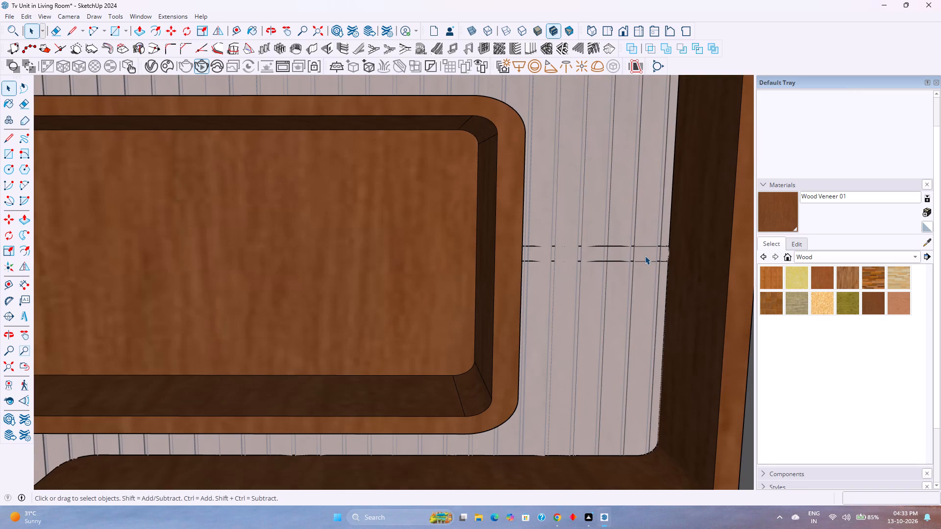
Close the strip with a 1" vertical line joining the two horizontal lines at the middle box's side.
{"action": "scroll", "coordinate": [645, 256], "scroll_direction": "up", "scroll_amount": 6}
{"action": "middle_click_drag", "start_coordinate": [638, 259], "coordinate": [588, 270]}
{"action": "middle_click", "coordinate": [588, 270]}
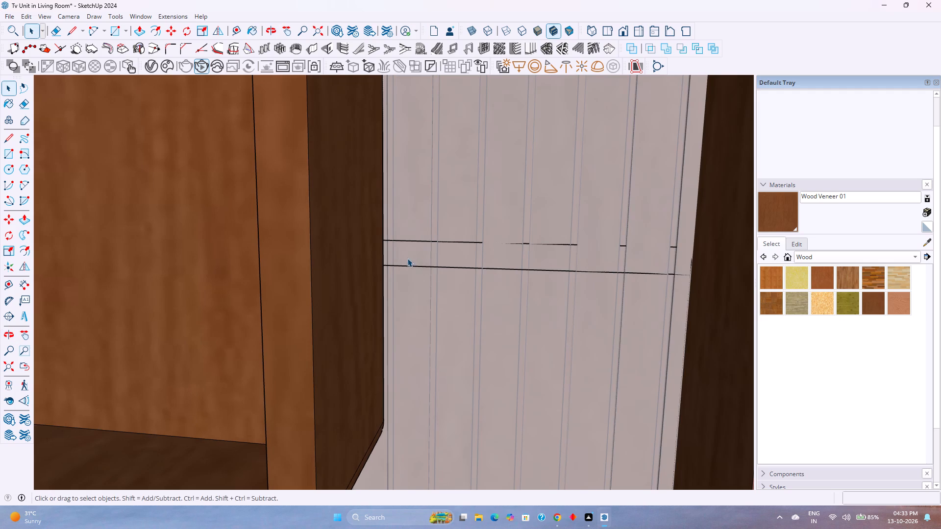
{"action": "left_click", "coordinate": [333, 263]}
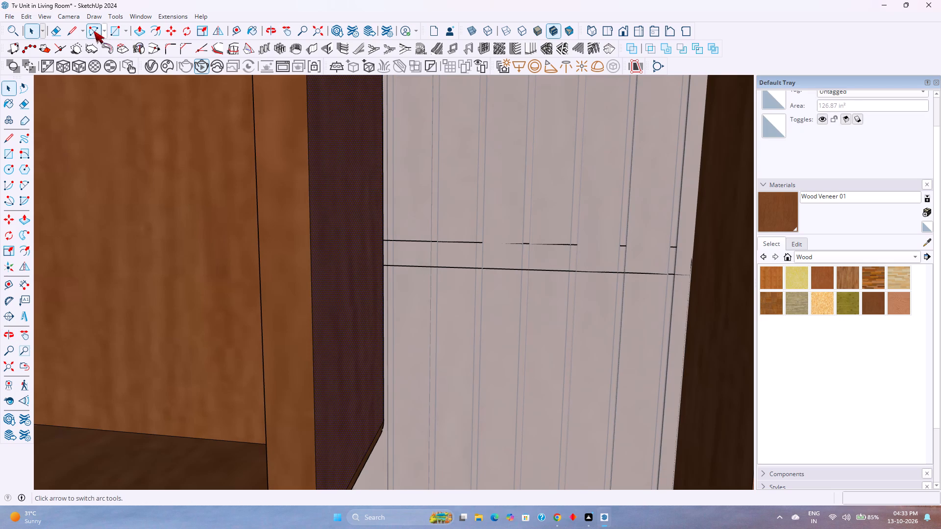
{"action": "left_click", "coordinate": [399, 241]}
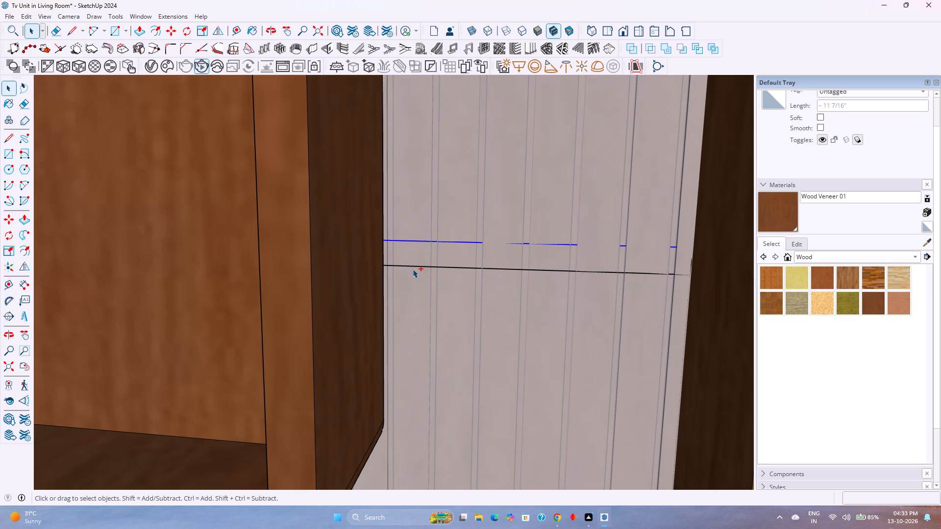
{"action": "left_click", "coordinate": [413, 268], "text": "ctrl"}
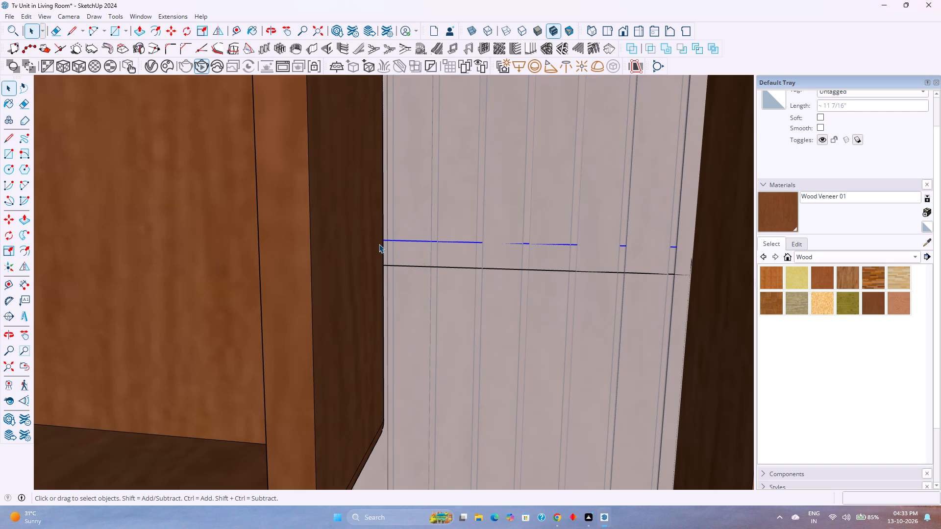
{"action": "key", "text": "l"}
{"action": "left_click", "coordinate": [386, 240]}
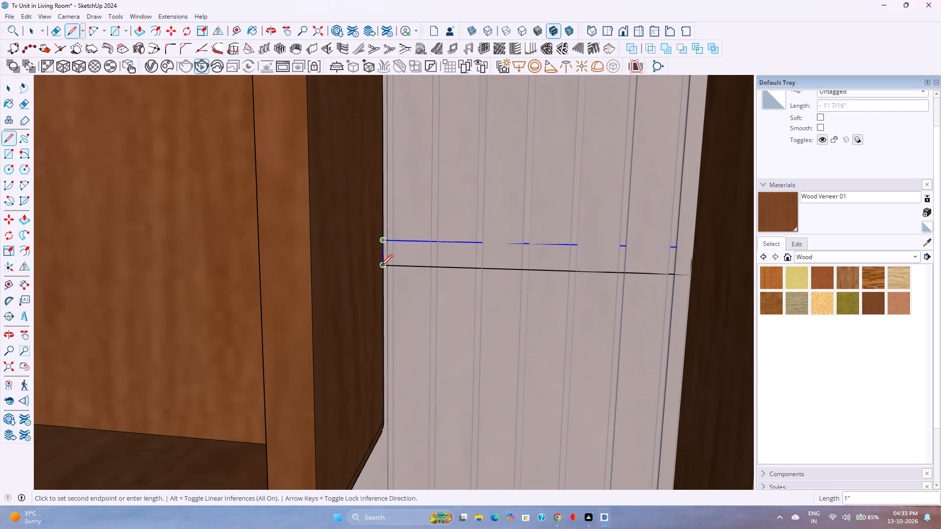
{"action": "left_click", "coordinate": [381, 266]}
{"action": "key", "text": "space"}
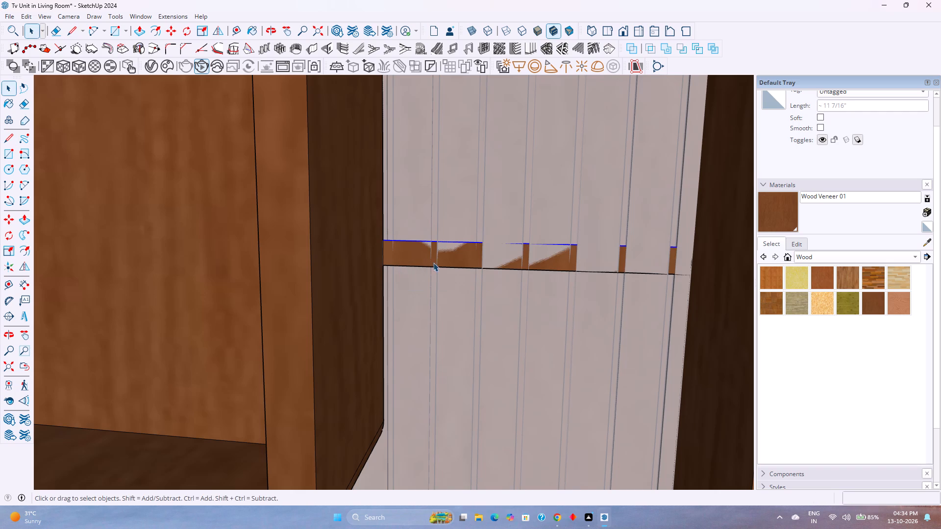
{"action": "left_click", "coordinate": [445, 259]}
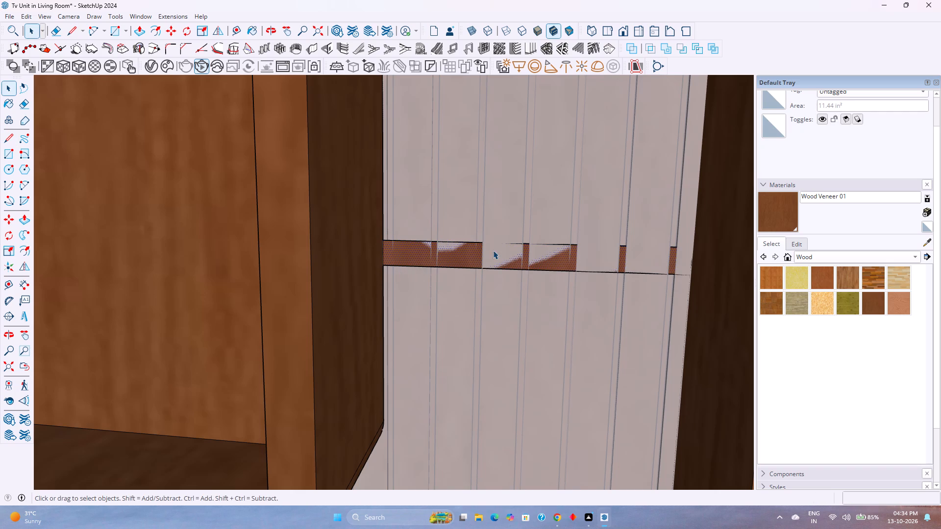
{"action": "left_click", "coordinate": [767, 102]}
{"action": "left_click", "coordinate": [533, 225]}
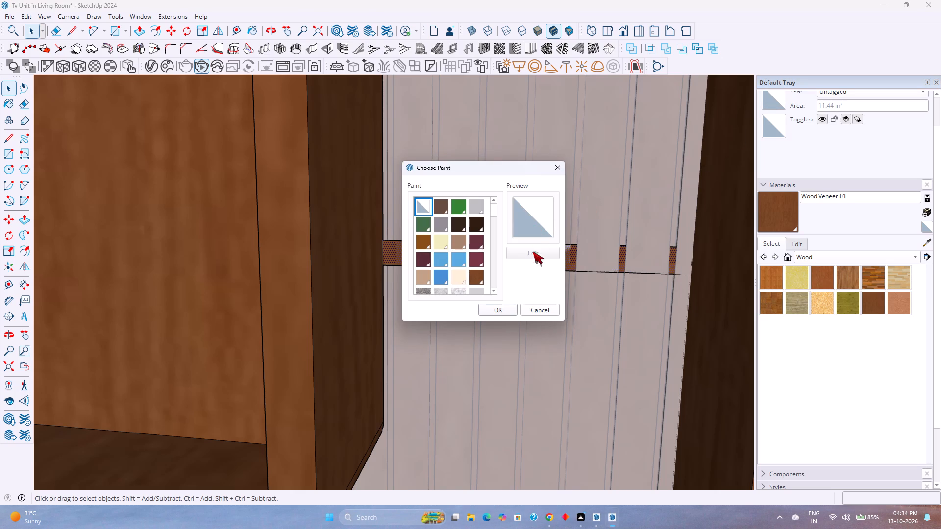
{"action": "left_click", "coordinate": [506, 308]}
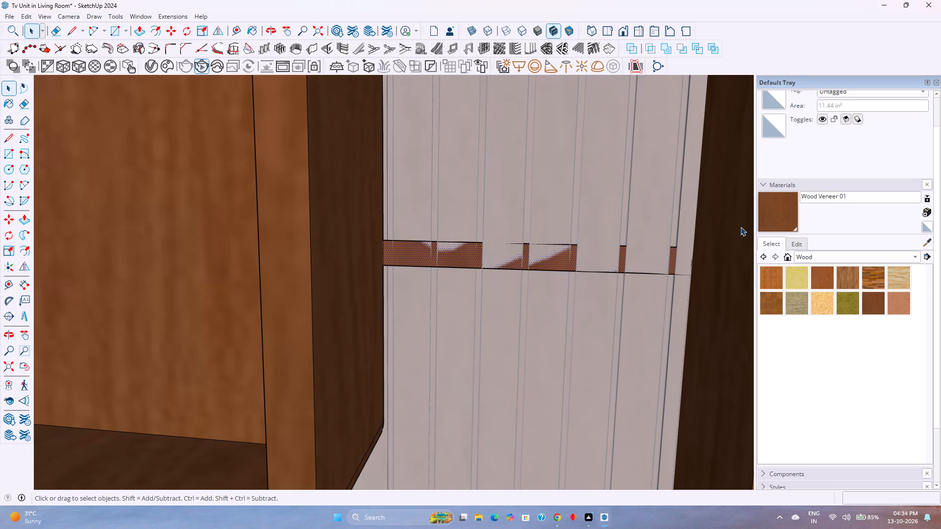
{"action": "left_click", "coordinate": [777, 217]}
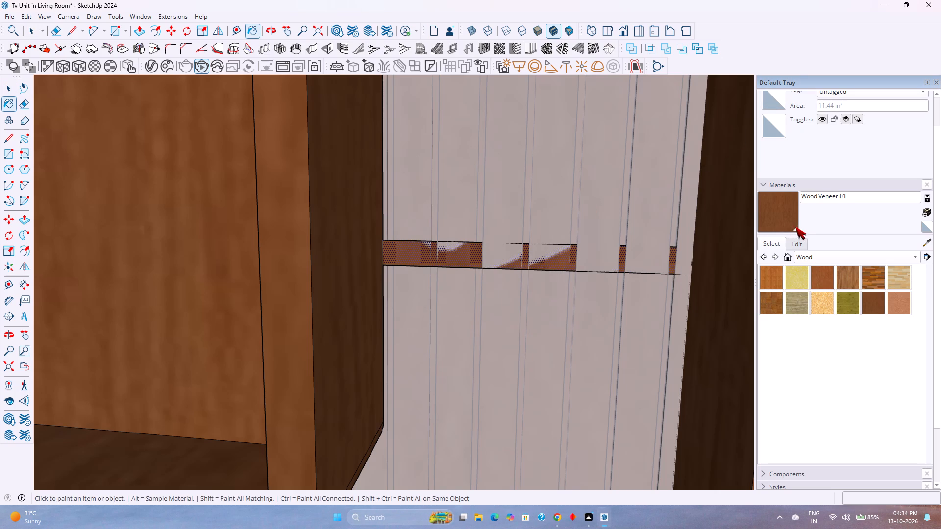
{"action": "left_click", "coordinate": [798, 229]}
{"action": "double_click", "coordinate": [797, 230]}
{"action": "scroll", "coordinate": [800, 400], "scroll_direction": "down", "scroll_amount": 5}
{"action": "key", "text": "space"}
Place guides 2" above and 2" below the connecting strip and 2" in from the zigzag shelf's vertical edge.
{"action": "scroll", "coordinate": [556, 266], "scroll_direction": "down", "scroll_amount": 4}
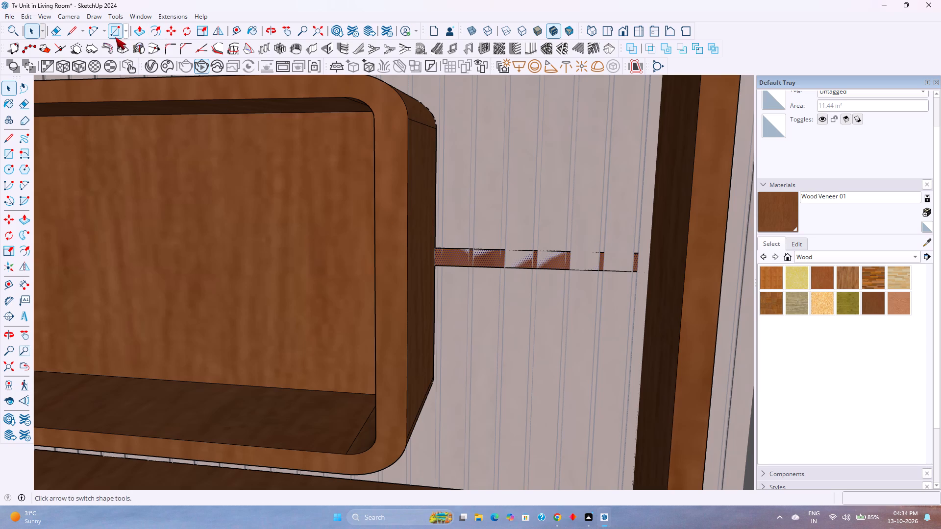
{"action": "left_click", "coordinate": [240, 32]}
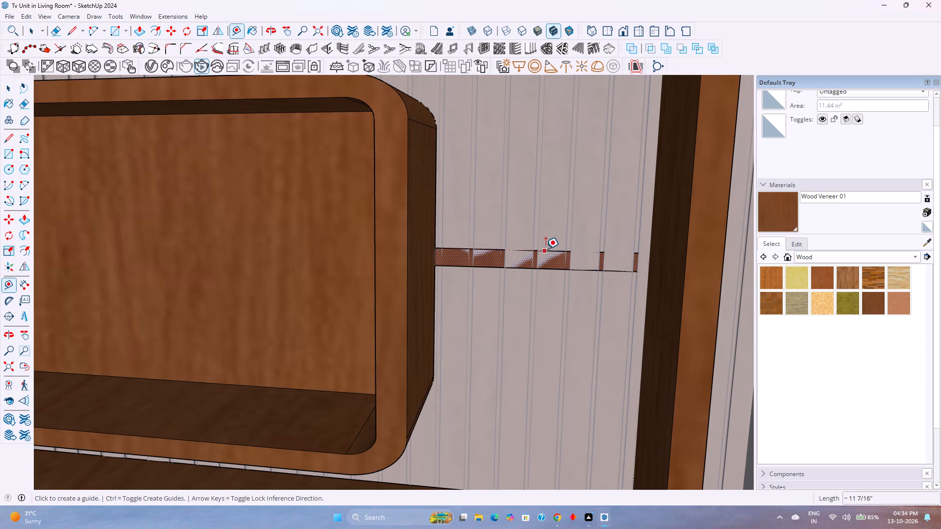
{"action": "left_click", "coordinate": [547, 250]}
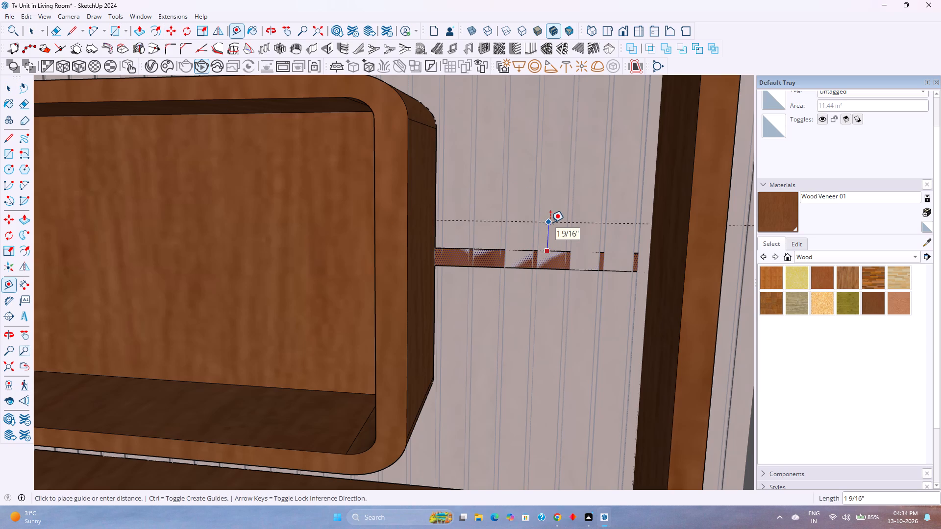
{"action": "key", "text": "2"}
{"action": "key", "text": "Return"}
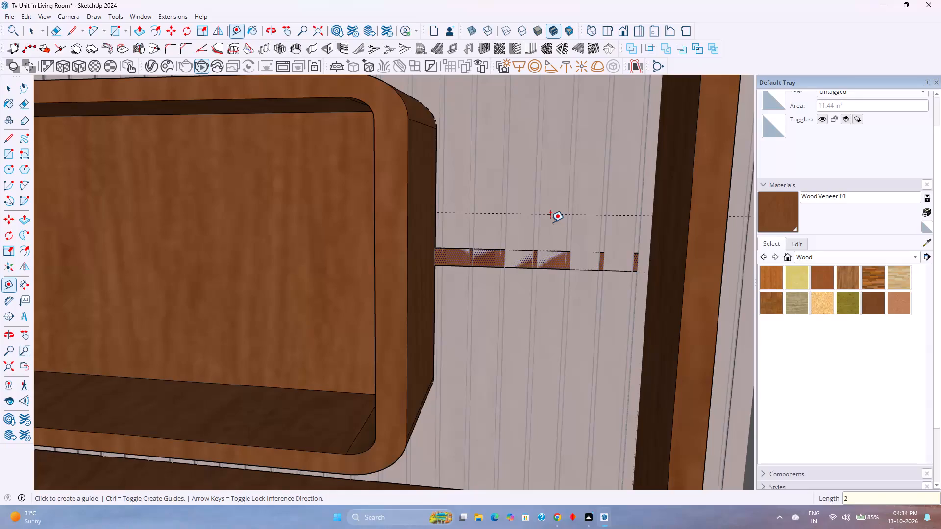
{"action": "left_click", "coordinate": [553, 272]}
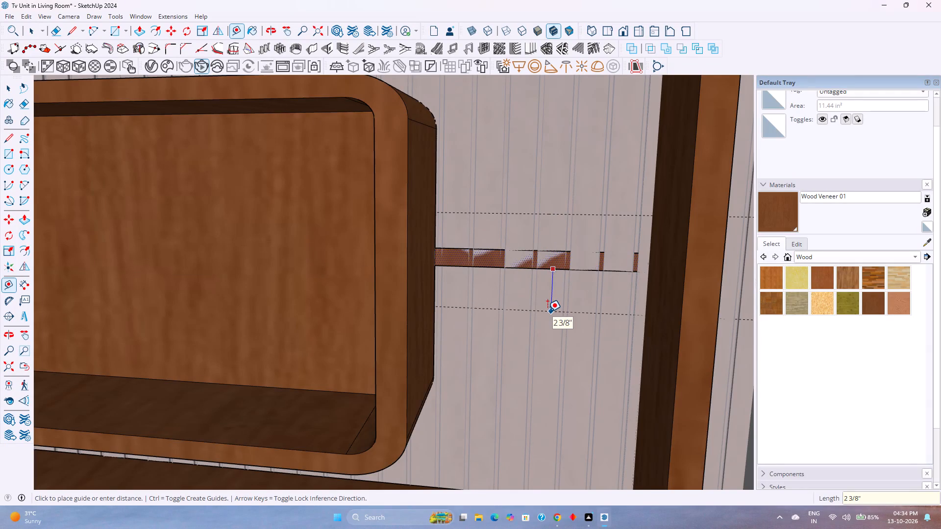
{"action": "key", "text": "2"}
{"action": "key", "text": "Return"}
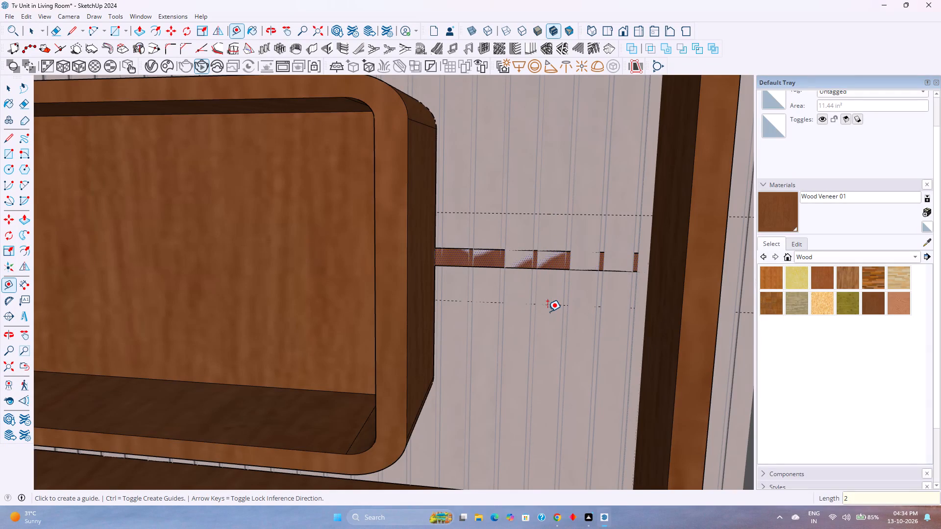
{"action": "left_click", "coordinate": [656, 192]}
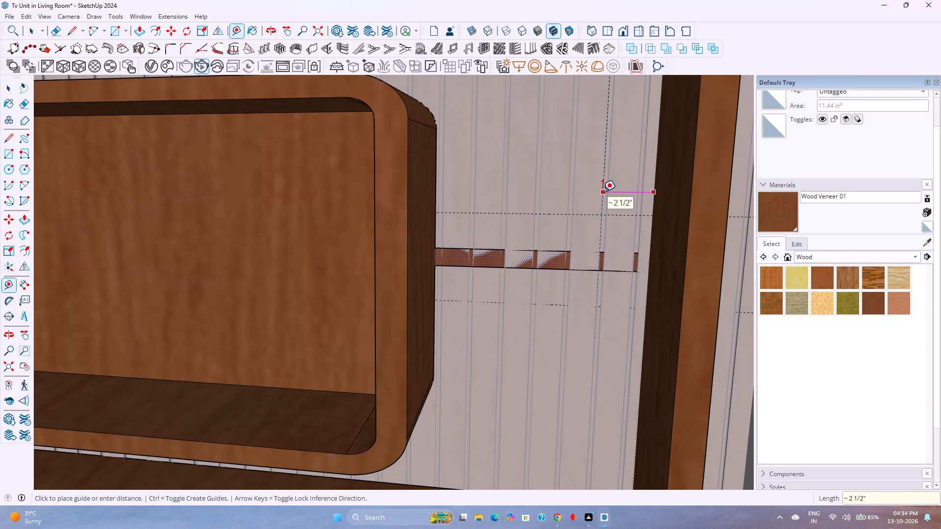
{"action": "key", "text": "2"}
{"action": "key", "text": "Return"}
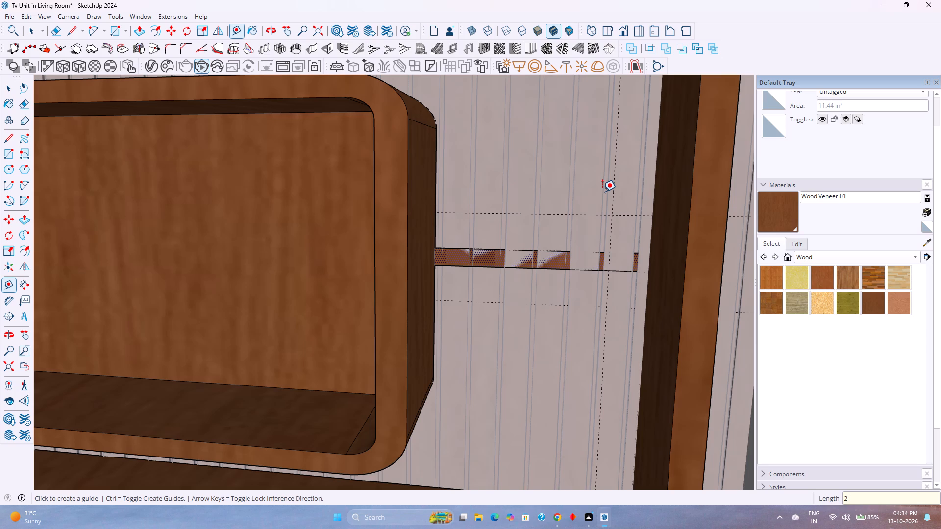
Draw 2"-radius arcs joining the strip's upper and lower lines to the zigzag shelf's vertical edge.
{"action": "key", "text": "a"}
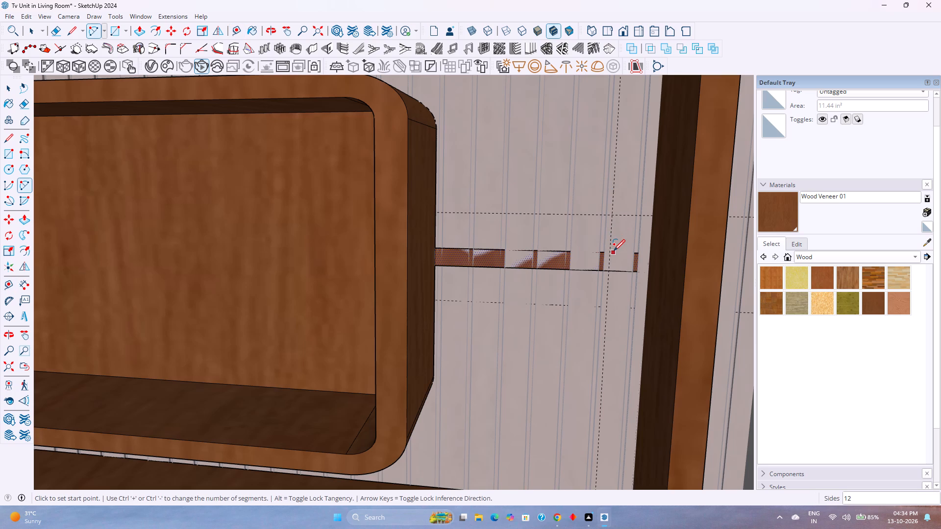
{"action": "left_click", "coordinate": [610, 253]}
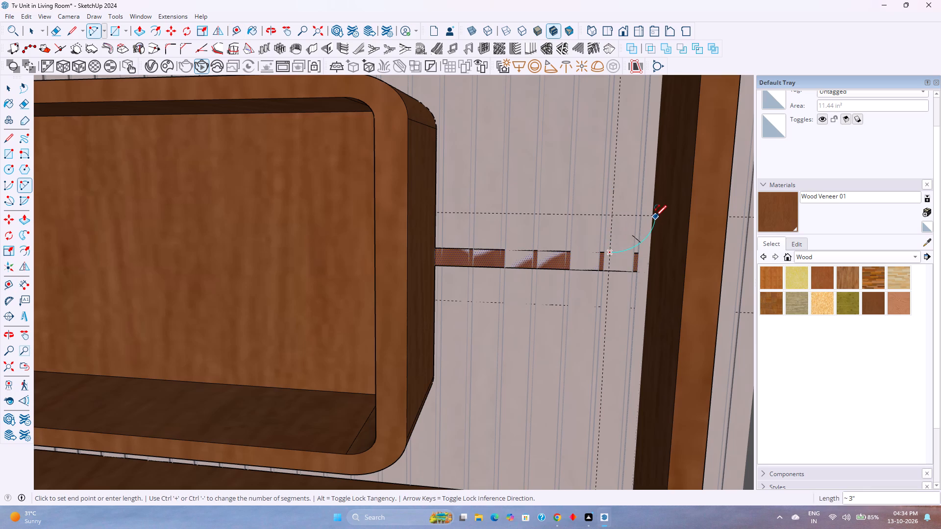
{"action": "left_click", "coordinate": [653, 215]}
{"action": "left_click", "coordinate": [653, 215]}
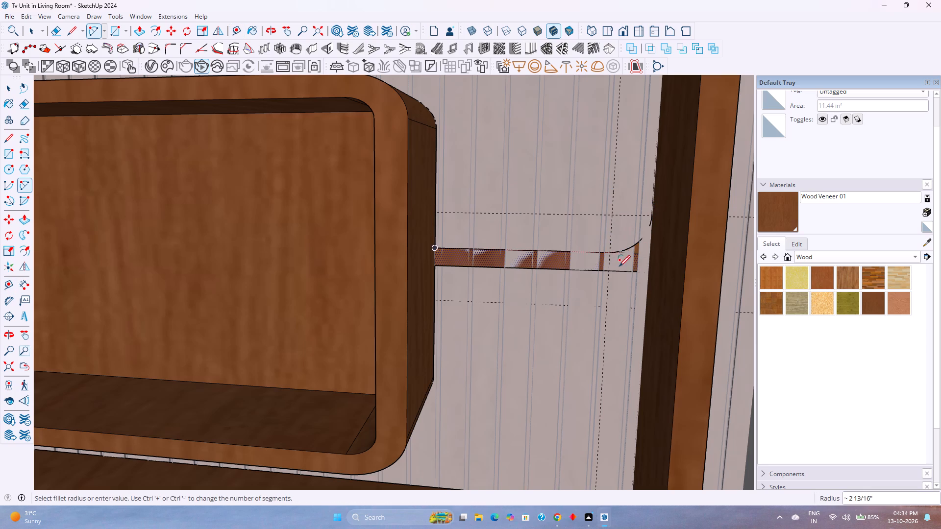
{"action": "left_click", "coordinate": [609, 272]}
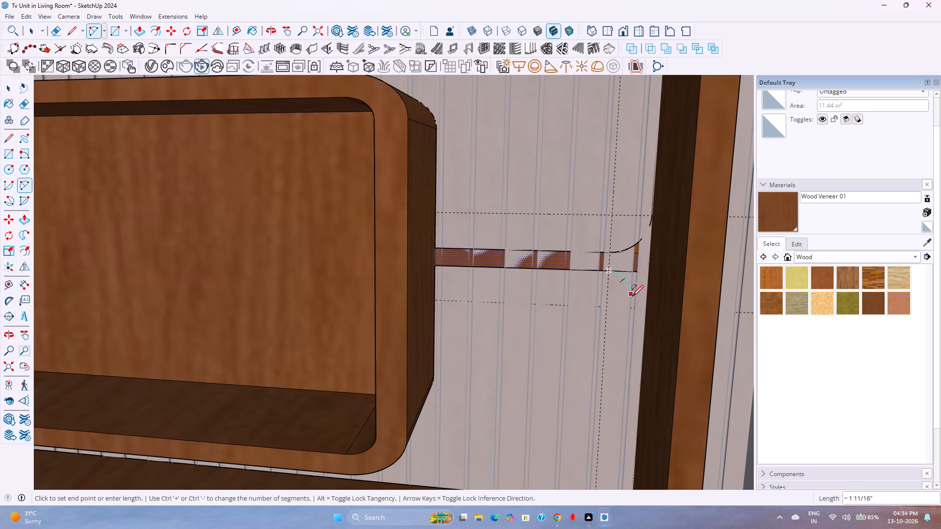
{"action": "double_click", "coordinate": [647, 309]}
{"action": "key", "text": "space"}
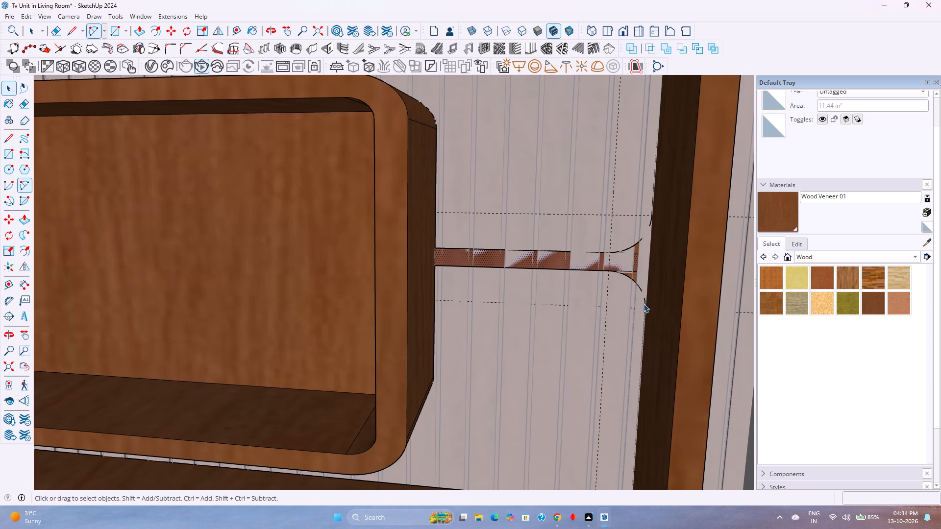
Delete the leftover straight segments of the strip's upper and lower lines between the two arcs.
{"action": "scroll", "coordinate": [636, 268], "scroll_direction": "up", "scroll_amount": 8}
{"action": "left_click", "coordinate": [635, 274]}
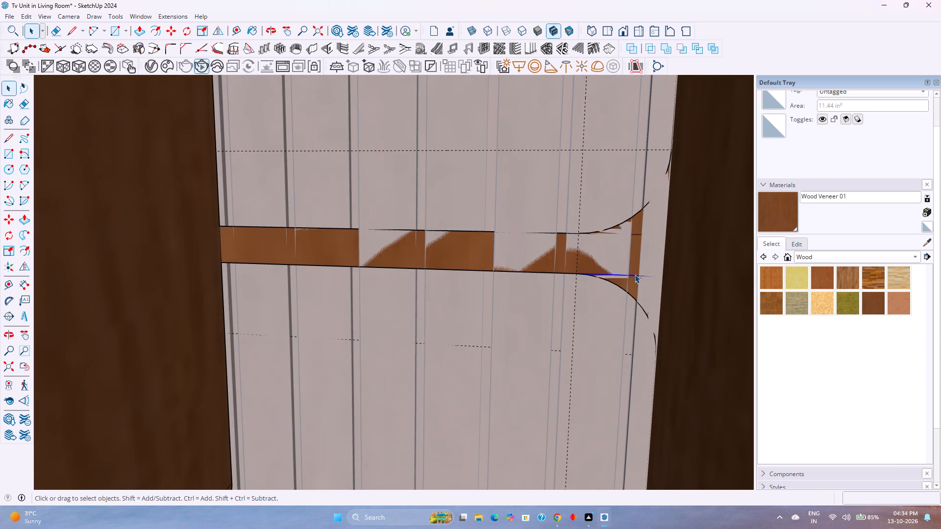
{"action": "key", "text": "Delete"}
{"action": "left_click", "coordinate": [638, 237]}
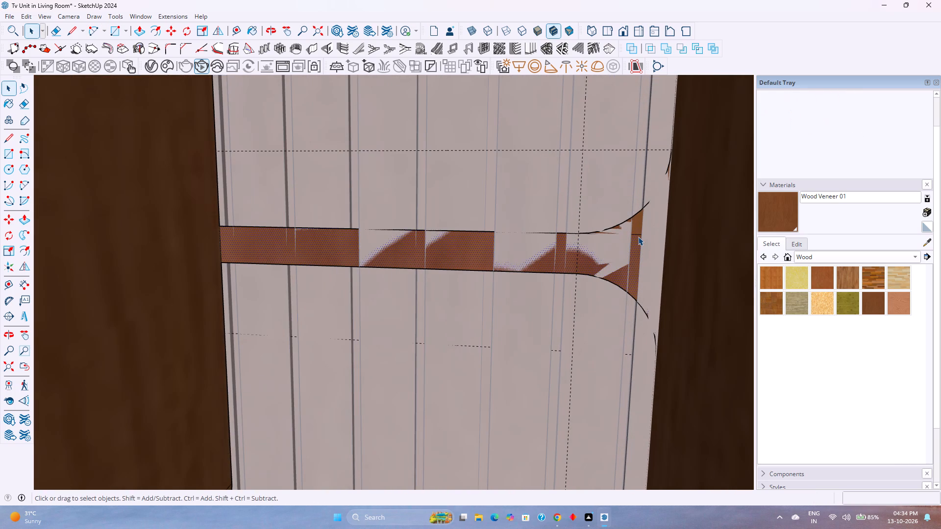
{"action": "left_click", "coordinate": [637, 235]}
{"action": "key", "text": "Delete"}
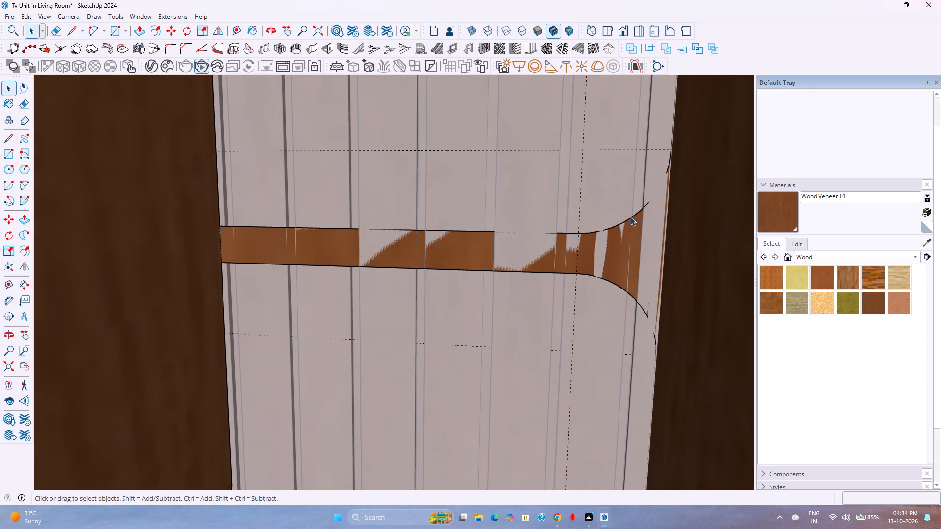
Set the upper arc's segments to 40.
{"action": "left_click", "coordinate": [630, 217]}
{"action": "double_click", "coordinate": [874, 123]}
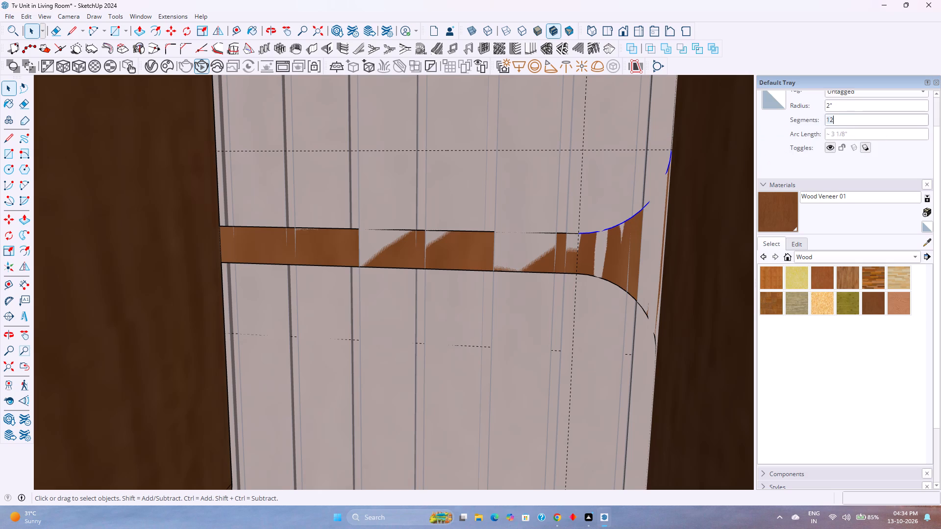
{"action": "type", "text": "40"}
{"action": "key", "text": "Return"}
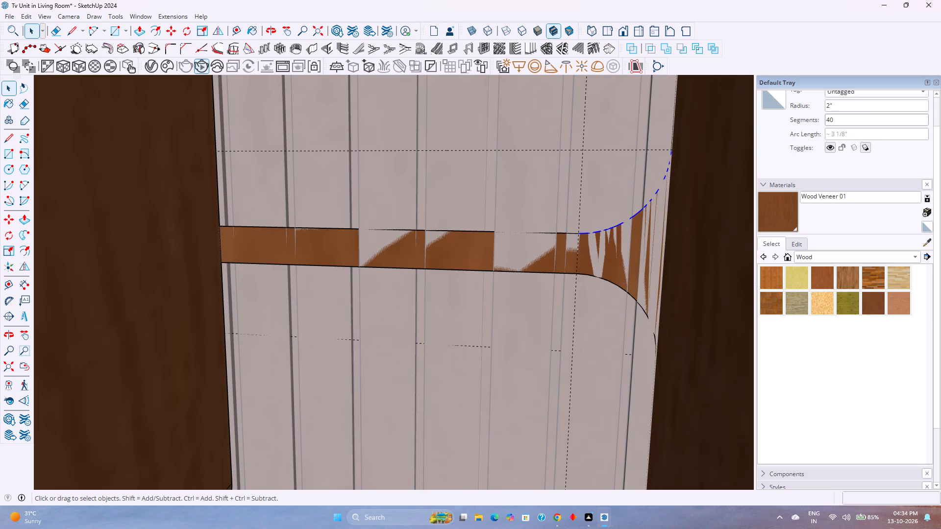
Set the lower arc's segments to 45.
{"action": "left_click", "coordinate": [635, 299]}
{"action": "double_click", "coordinate": [842, 123]}
{"action": "type", "text": "45"}
{"action": "key", "text": "Return"}
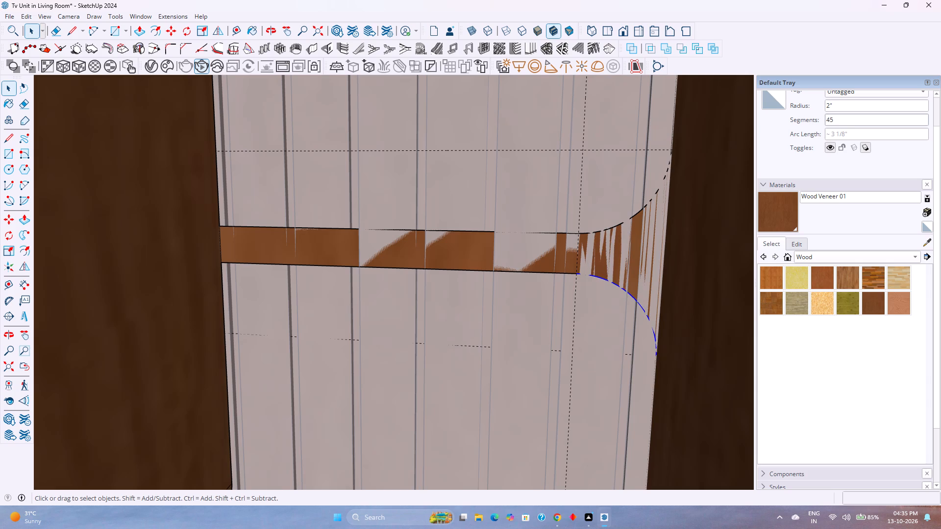
Push/Pull the flared strip face 8" outward, level with the zigzag shelf's front edge.
{"action": "key", "text": "p"}
{"action": "key", "text": "Escape"}
{"action": "key", "text": "p"}
{"action": "left_click", "coordinate": [470, 264]}
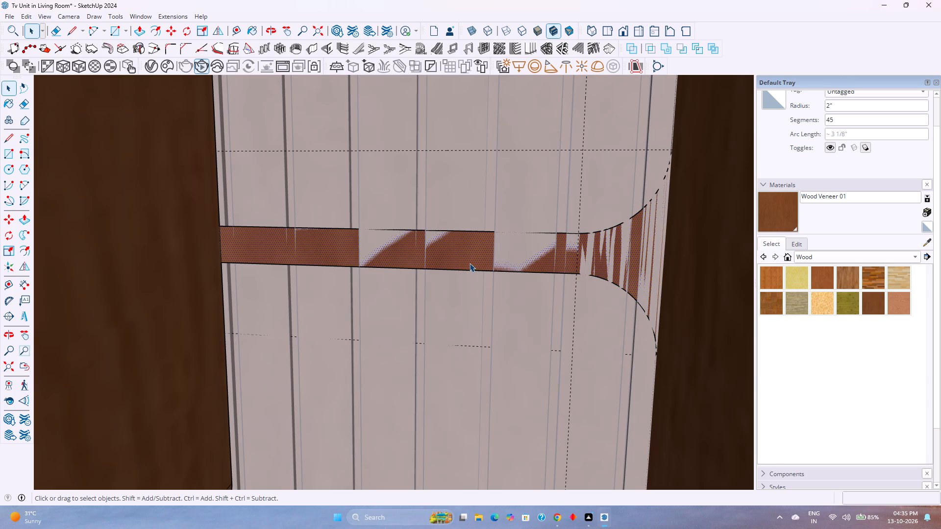
{"action": "key", "text": "p"}
{"action": "left_click", "coordinate": [470, 263]}
{"action": "scroll", "coordinate": [465, 270], "scroll_direction": "down", "scroll_amount": 9}
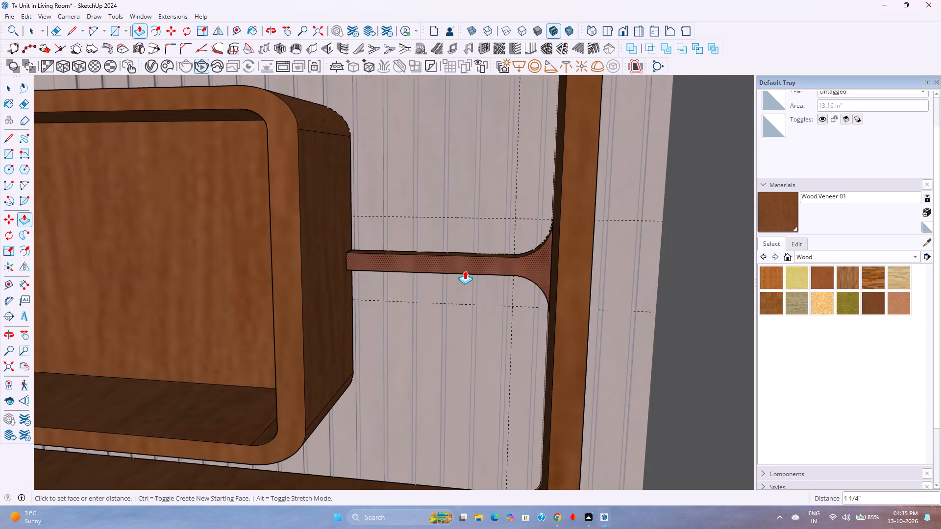
{"action": "left_click", "coordinate": [560, 227]}
{"action": "key", "text": "space"}
Erase the seam lines between the connecting strip's front face and the zigzag shelf's vertical part.
{"action": "key", "text": "e"}
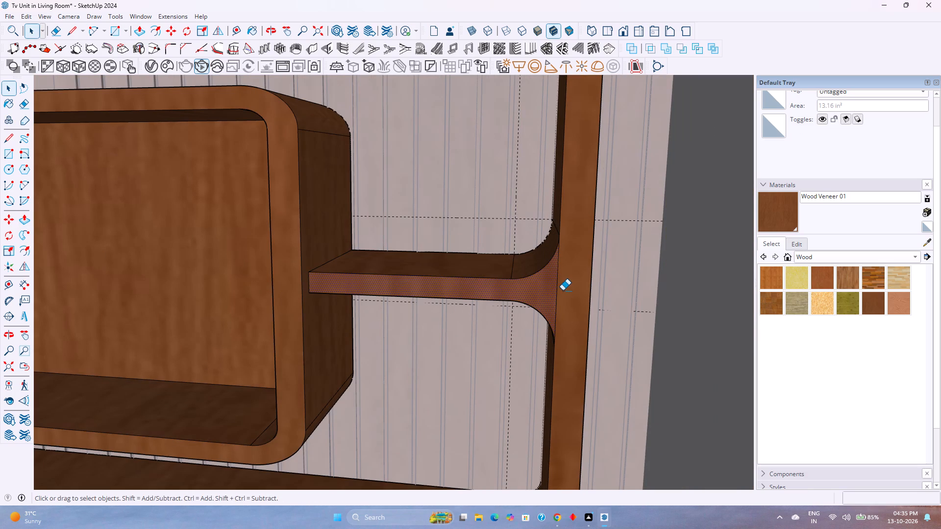
{"action": "left_click_drag", "start_coordinate": [560, 289], "coordinate": [554, 282]}
{"action": "left_click_drag", "start_coordinate": [559, 307], "coordinate": [556, 300]}
{"action": "left_click_drag", "start_coordinate": [559, 276], "coordinate": [557, 266]}
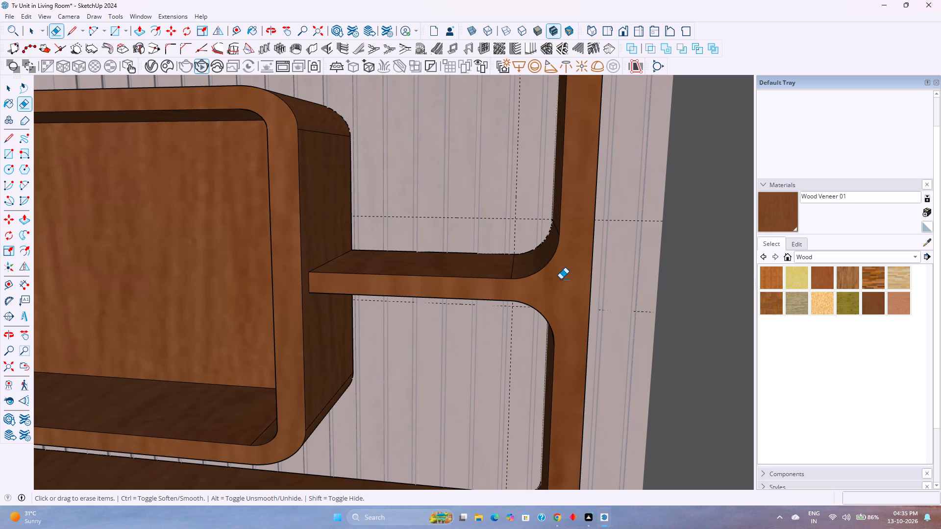
{"action": "key", "text": "space"}
Examine the overall arrangement of the zigzag and box shelves on the fluted panel.
{"action": "scroll", "coordinate": [562, 279], "scroll_direction": "down", "scroll_amount": 10}
{"action": "middle_click_drag", "start_coordinate": [510, 295], "coordinate": [561, 274]}
{"action": "middle_click", "coordinate": [561, 274]}
{"action": "scroll", "coordinate": [563, 274], "scroll_direction": "down", "scroll_amount": 4}
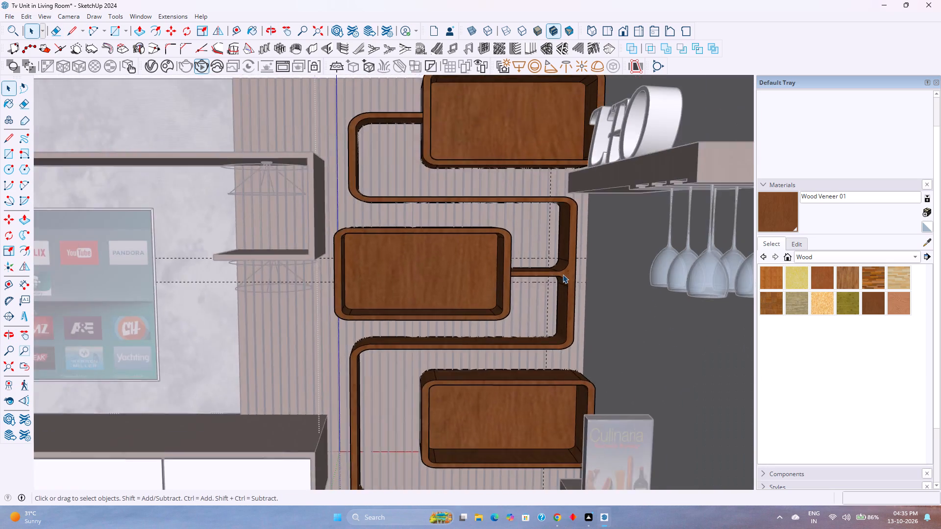
{"action": "scroll", "coordinate": [563, 274], "scroll_direction": "down", "scroll_amount": 5}
{"action": "scroll", "coordinate": [447, 396], "scroll_direction": "down", "scroll_amount": 1}
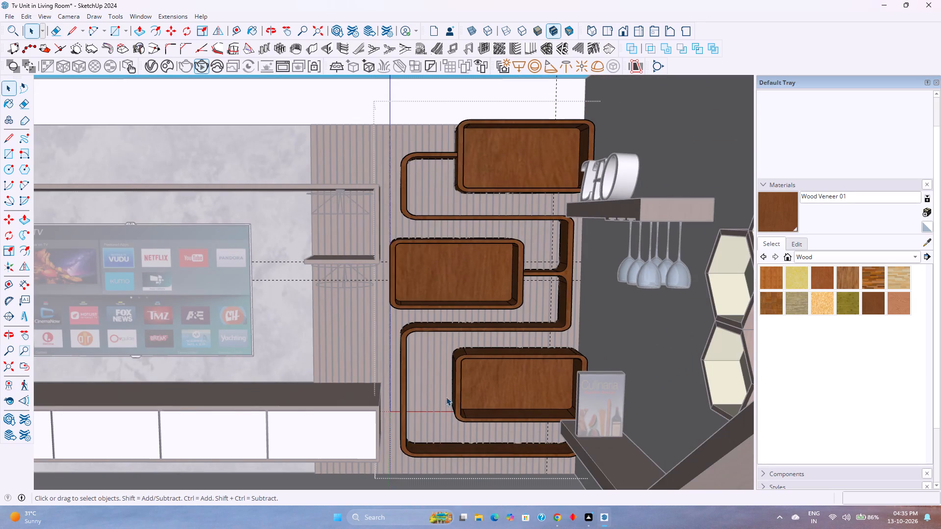
{"action": "middle_click_drag", "start_coordinate": [432, 414], "coordinate": [436, 383]}
{"action": "middle_click", "coordinate": [436, 383]}
{"action": "scroll", "coordinate": [436, 403], "scroll_direction": "up", "scroll_amount": 3}
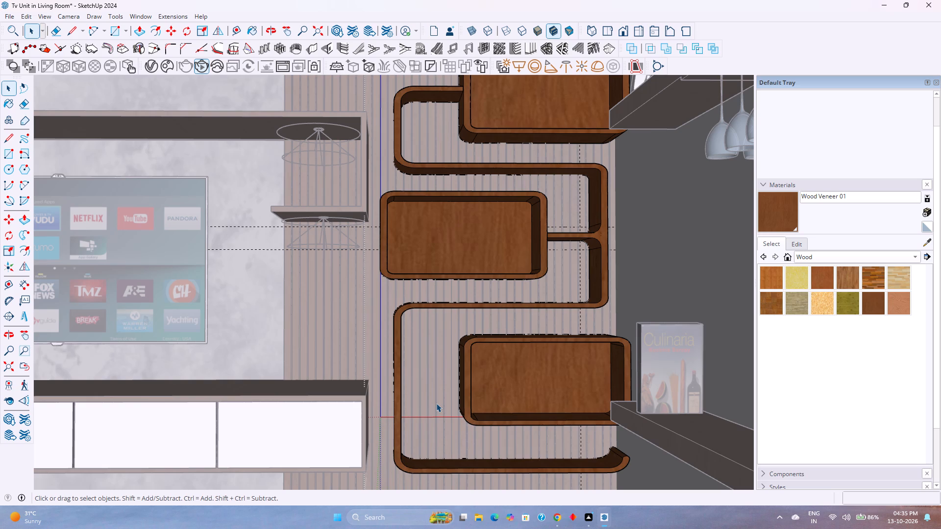
Undo the seam erasures and the extrusion of the connecting strip beside the middle box, back to its flat flared face.
{"action": "key", "text": "ctrl+z"}
{"action": "key", "text": "ctrl+z"}
{"action": "key", "text": "ctrl+z"}
{"action": "key", "text": "ctrl+z"}
{"action": "key", "text": "ctrl+z"}
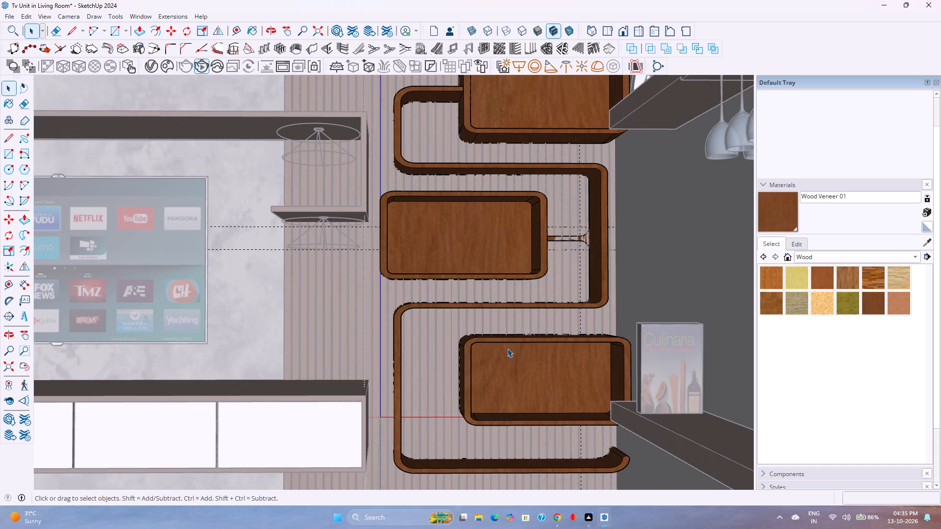
Copy the flat flared strip face, with its edges, into the empty space beyond the dark side wall.
{"action": "scroll", "coordinate": [568, 251], "scroll_direction": "up", "scroll_amount": 11}
{"action": "double_click", "coordinate": [562, 232]}
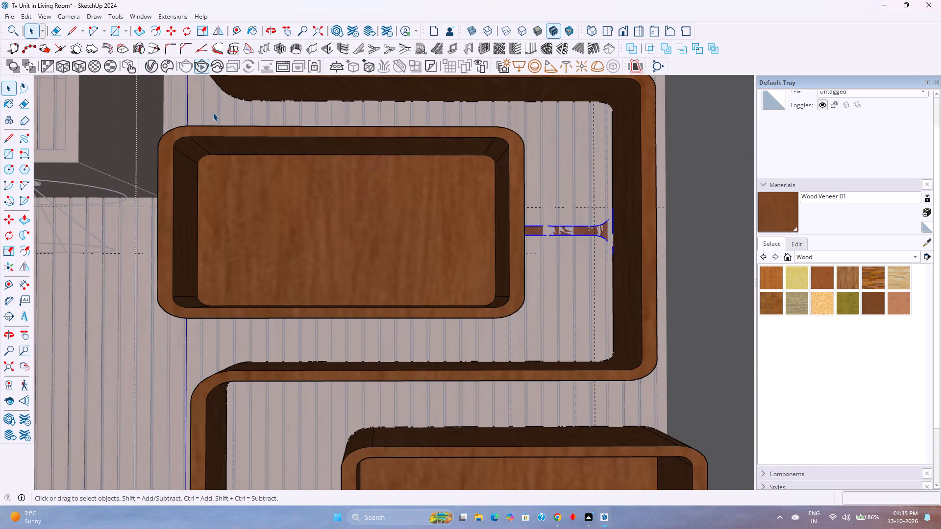
{"action": "left_click", "coordinate": [167, 30]}
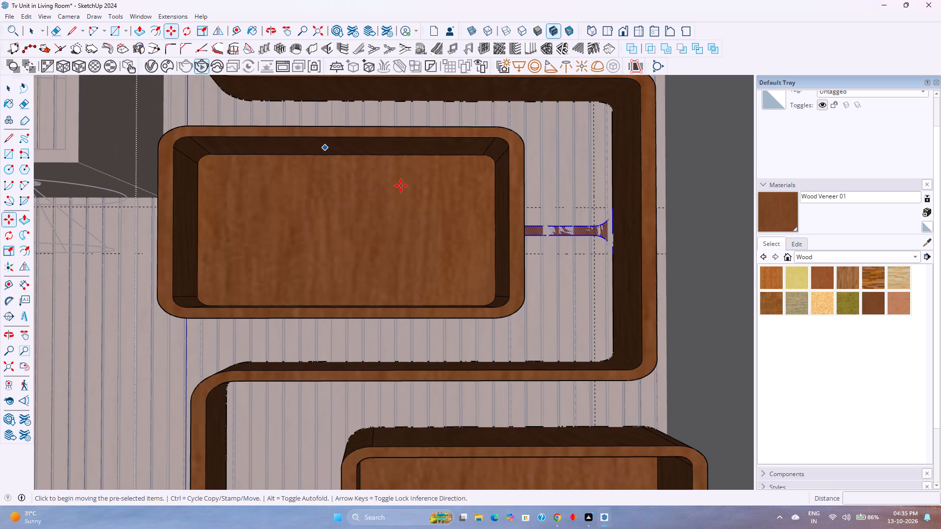
{"action": "left_click", "coordinate": [612, 253]}
{"action": "scroll", "coordinate": [359, 272], "scroll_direction": "down", "scroll_amount": 6}
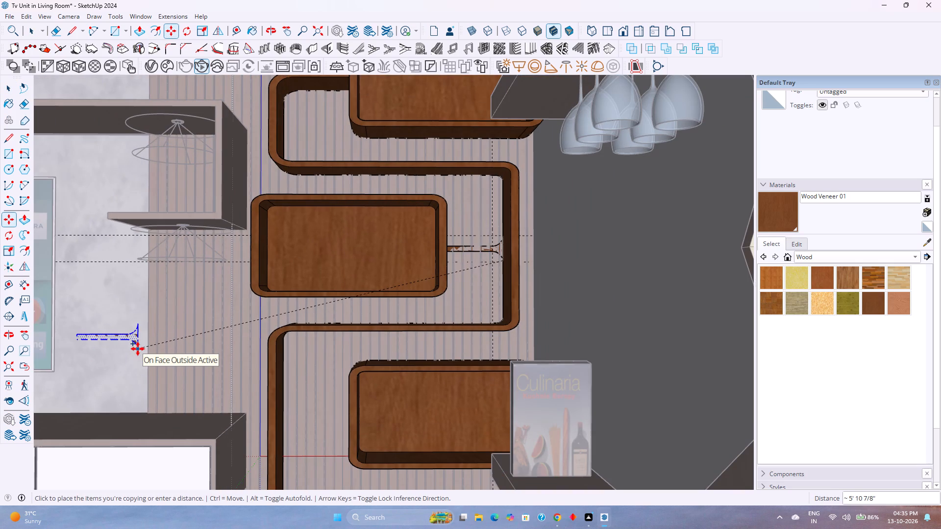
{"action": "scroll", "coordinate": [138, 349], "scroll_direction": "down", "scroll_amount": 10}
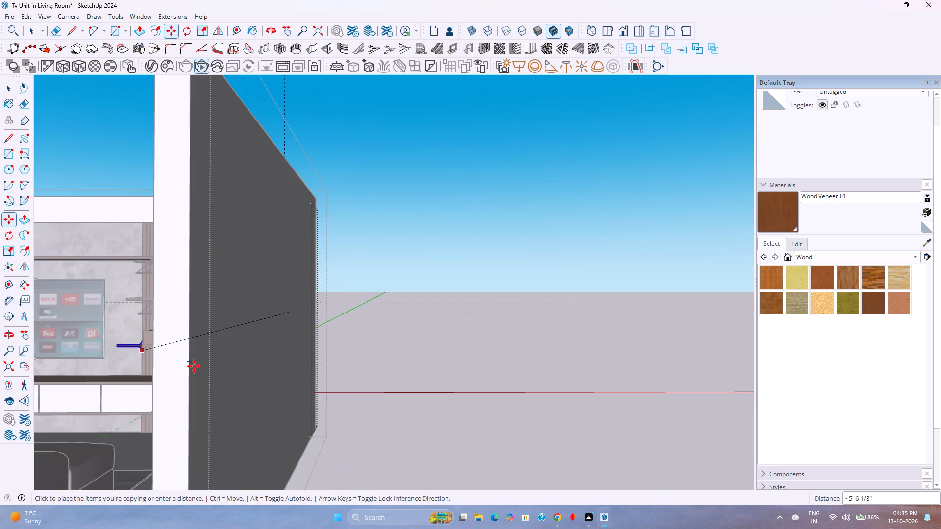
{"action": "left_click", "coordinate": [396, 355]}
{"action": "key", "text": "space"}
{"action": "scroll", "coordinate": [176, 377], "scroll_direction": "up", "scroll_amount": 3}
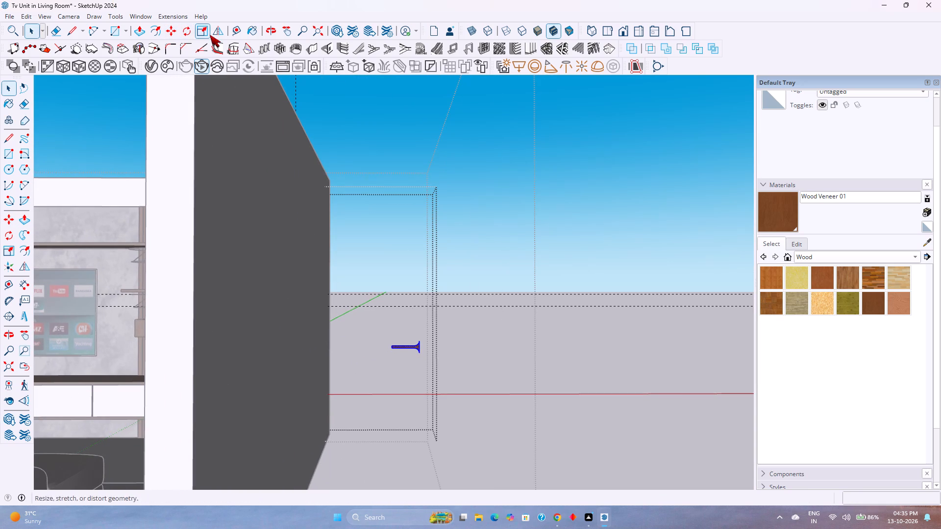
Flip the copied strip face along the red axis so its flared end faces the opposite way.
{"action": "left_click", "coordinate": [216, 34]}
{"action": "scroll", "coordinate": [409, 372], "scroll_direction": "up", "scroll_amount": 3}
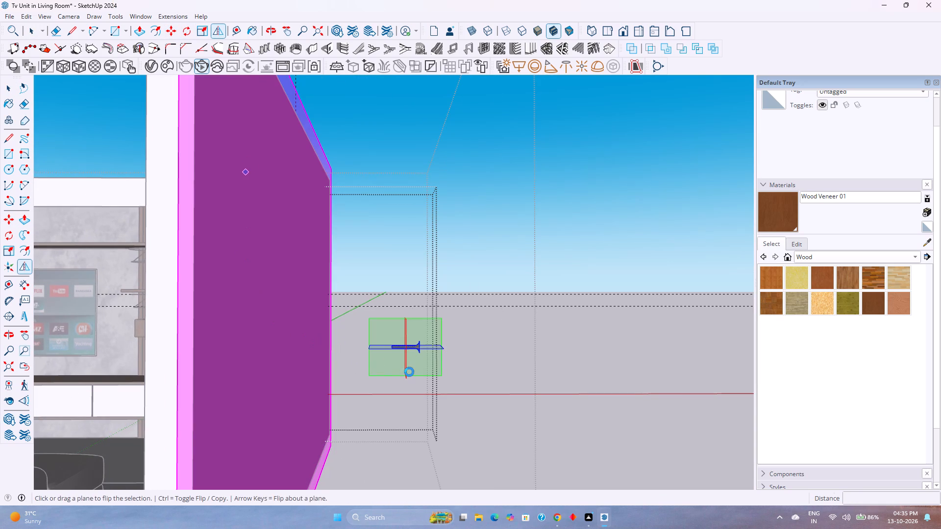
{"action": "scroll", "coordinate": [418, 362], "scroll_direction": "up", "scroll_amount": 5}
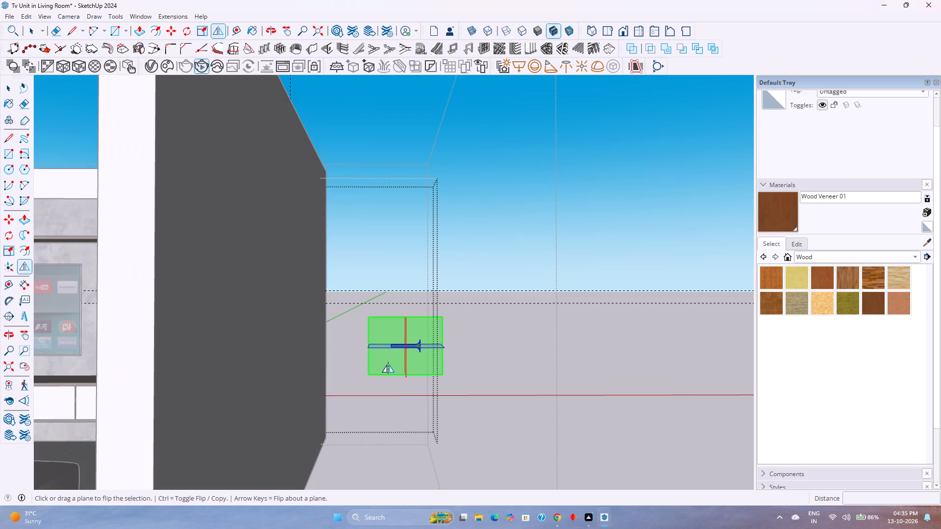
{"action": "left_click_drag", "start_coordinate": [405, 360], "coordinate": [371, 359]}
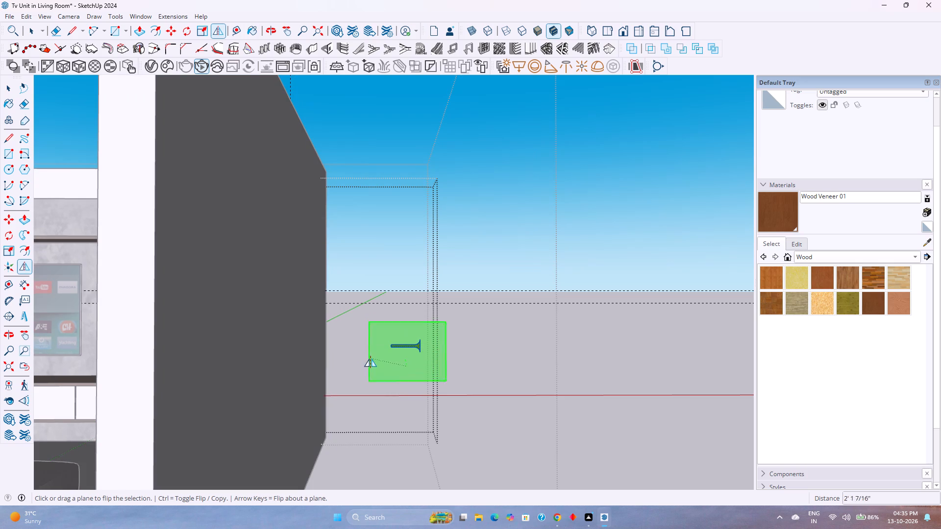
{"action": "left_click_drag", "start_coordinate": [371, 359], "coordinate": [392, 355]}
{"action": "key", "text": "Escape"}
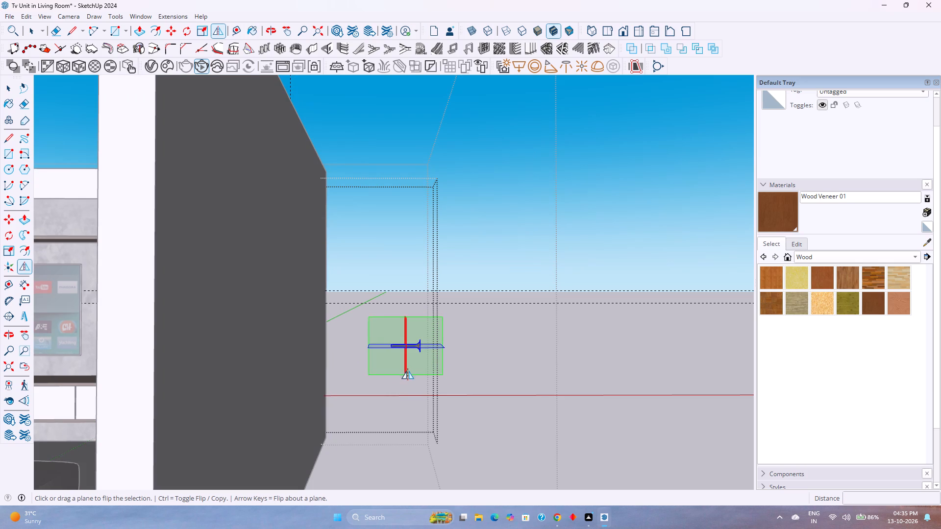
{"action": "left_click_drag", "start_coordinate": [408, 376], "coordinate": [385, 379]}
{"action": "key", "text": "space"}
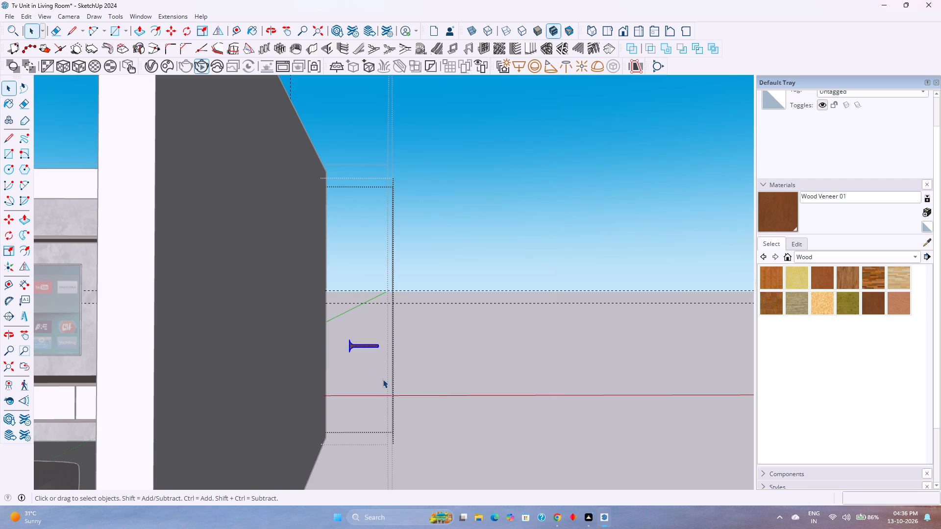
Place a horizontal guide at mid-height of the lower box's back panel, about 8 1/16" above its bottom edge.
{"action": "middle_click_drag", "start_coordinate": [260, 389], "coordinate": [476, 400], "text": "shift"}
{"action": "middle_click", "coordinate": [479, 400], "text": "shift"}
{"action": "scroll", "coordinate": [312, 402], "scroll_direction": "up", "scroll_amount": 3}
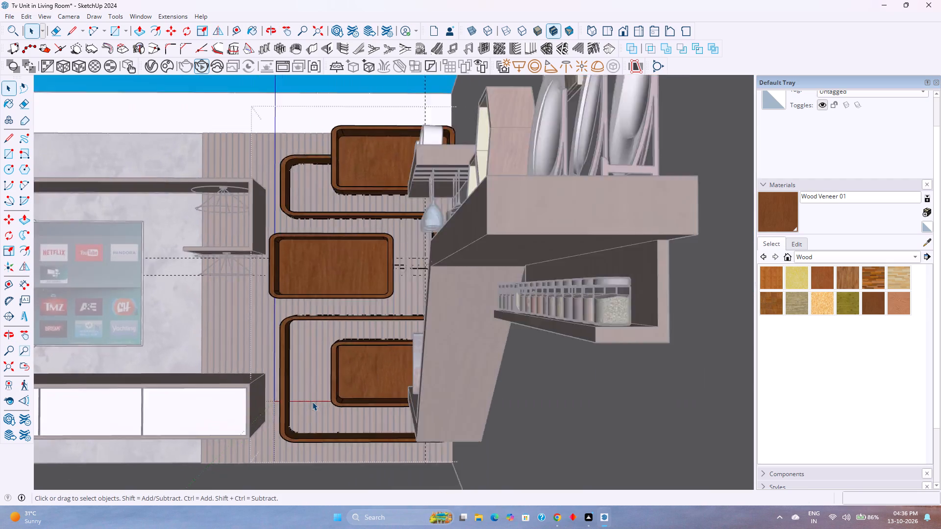
{"action": "scroll", "coordinate": [312, 402], "scroll_direction": "up", "scroll_amount": 3}
{"action": "middle_click_drag", "start_coordinate": [312, 402], "coordinate": [386, 411]}
{"action": "middle_click", "coordinate": [386, 411]}
{"action": "scroll", "coordinate": [343, 370], "scroll_direction": "up", "scroll_amount": 11}
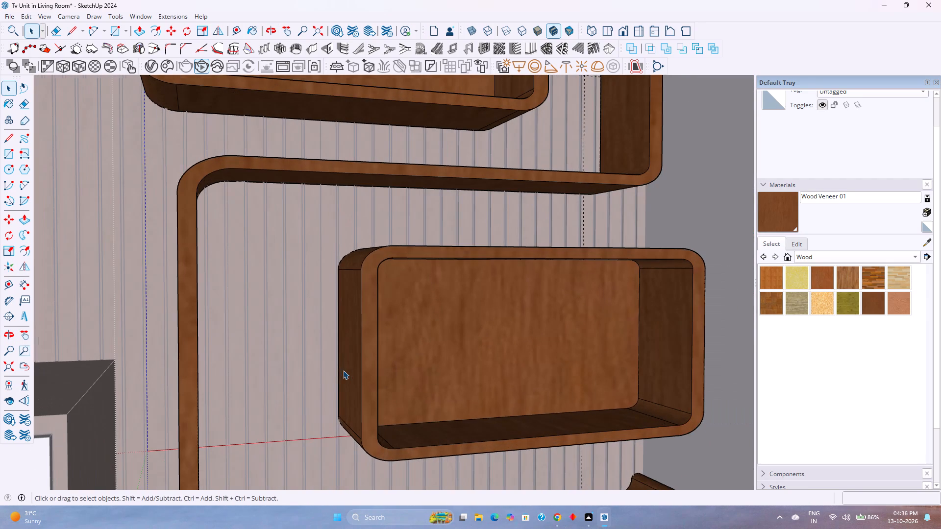
{"action": "left_click", "coordinate": [236, 32]}
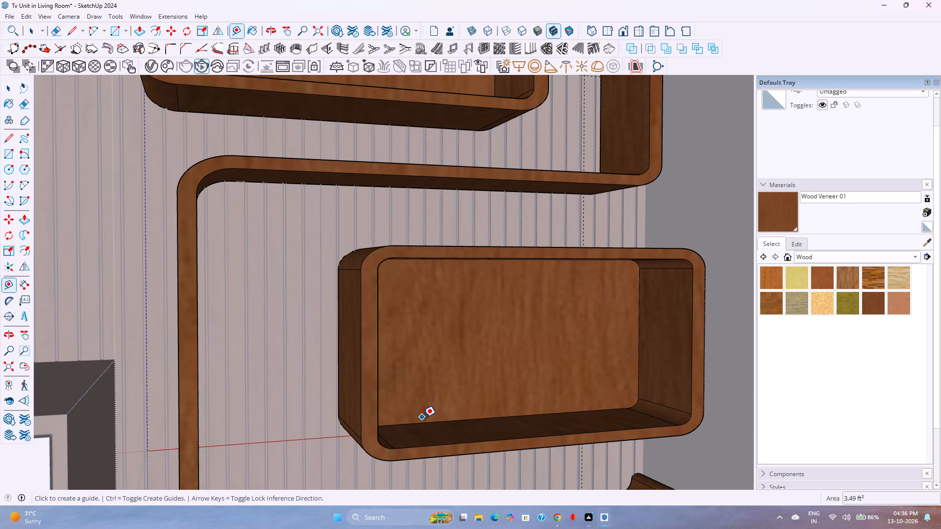
{"action": "left_click", "coordinate": [424, 422]}
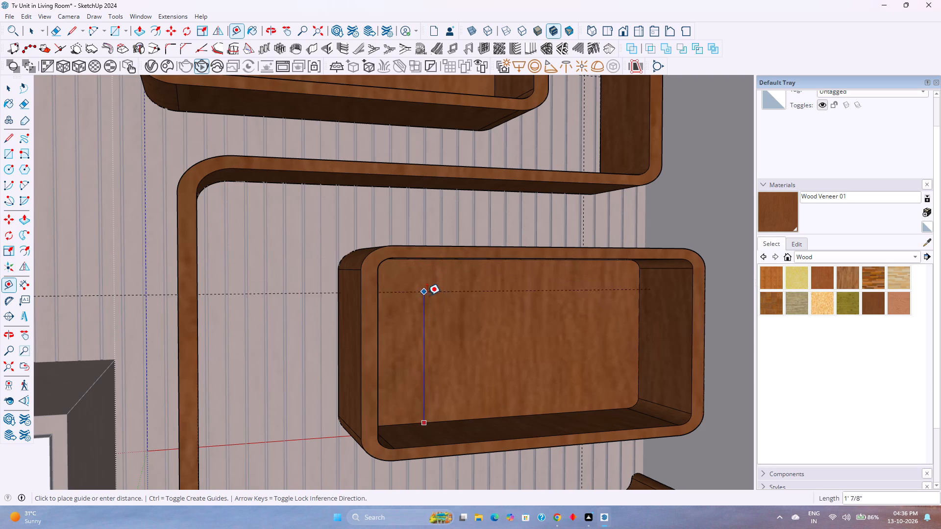
{"action": "left_click", "coordinate": [641, 339]}
{"action": "middle_click_drag", "start_coordinate": [538, 365], "coordinate": [497, 355]}
{"action": "key", "text": "space"}
Move the flipped strip by its narrow end's midpoint onto the lower box's outer side at the guide, flat on the fluted panel.
{"action": "scroll", "coordinate": [496, 351], "scroll_direction": "down", "scroll_amount": 3}
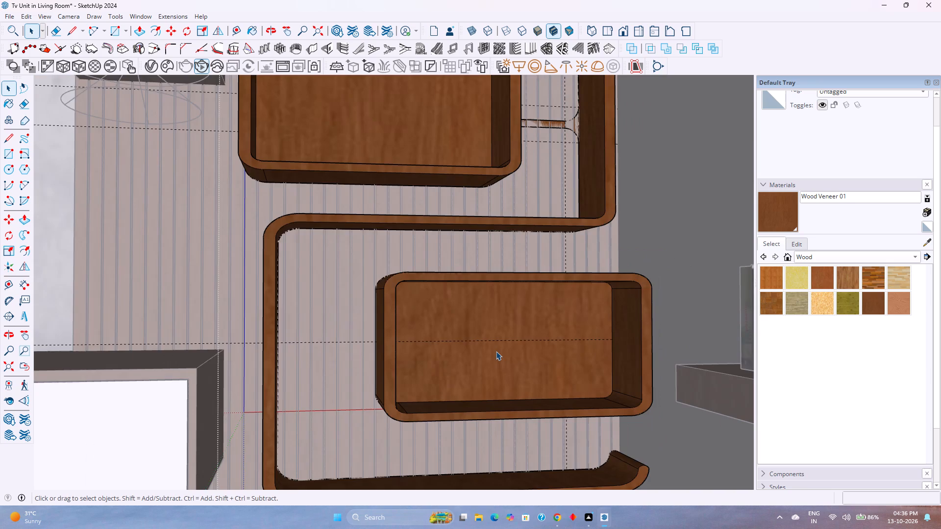
{"action": "scroll", "coordinate": [496, 351], "scroll_direction": "down", "scroll_amount": 3}
{"action": "middle_click_drag", "start_coordinate": [496, 351], "coordinate": [370, 359], "text": "shift"}
{"action": "middle_click", "coordinate": [370, 359], "text": "shift"}
{"action": "scroll", "coordinate": [366, 356], "scroll_direction": "down", "scroll_amount": 6}
{"action": "middle_click_drag", "start_coordinate": [366, 356], "coordinate": [156, 338], "text": "shift"}
{"action": "middle_click", "coordinate": [156, 338], "text": "shift"}
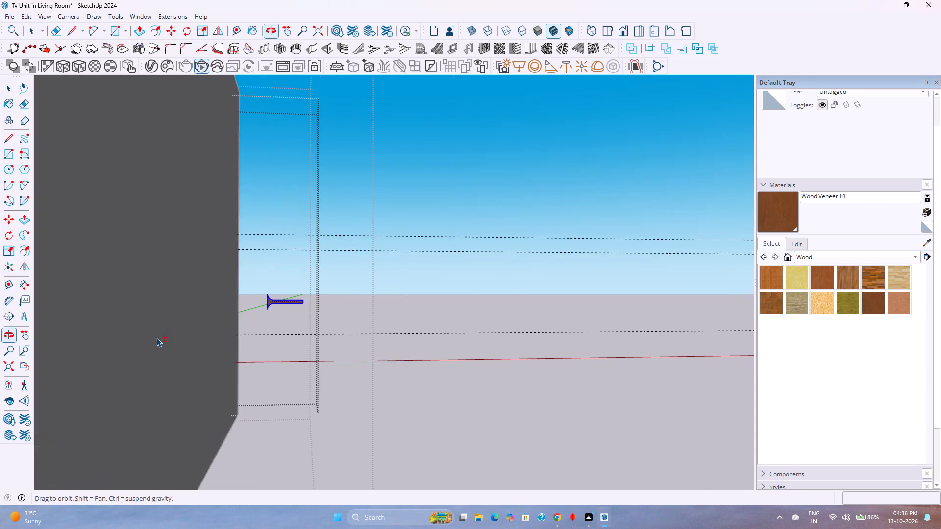
{"action": "scroll", "coordinate": [156, 338], "scroll_direction": "down", "scroll_amount": 3}
{"action": "scroll", "coordinate": [287, 305], "scroll_direction": "up", "scroll_amount": 16}
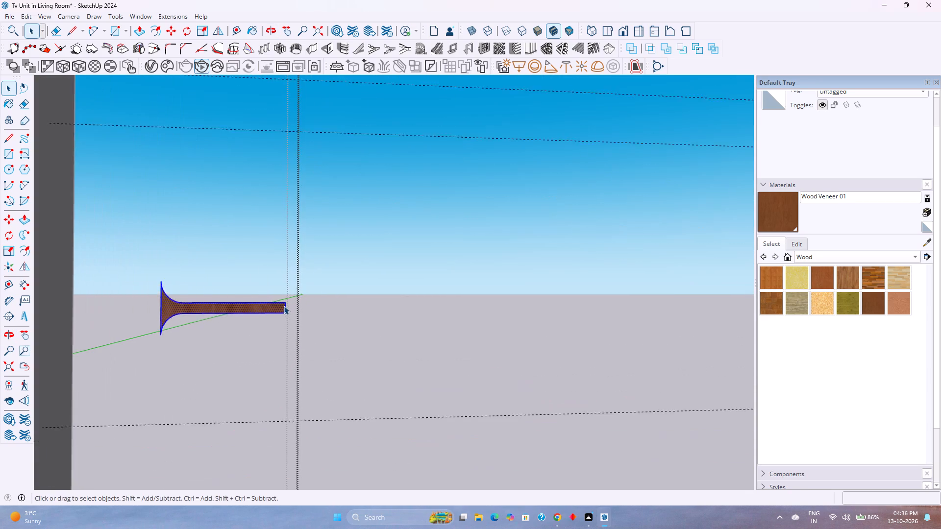
{"action": "scroll", "coordinate": [284, 306], "scroll_direction": "up", "scroll_amount": 11}
{"action": "key", "text": "m"}
{"action": "scroll", "coordinate": [288, 308], "scroll_direction": "up", "scroll_amount": 4}
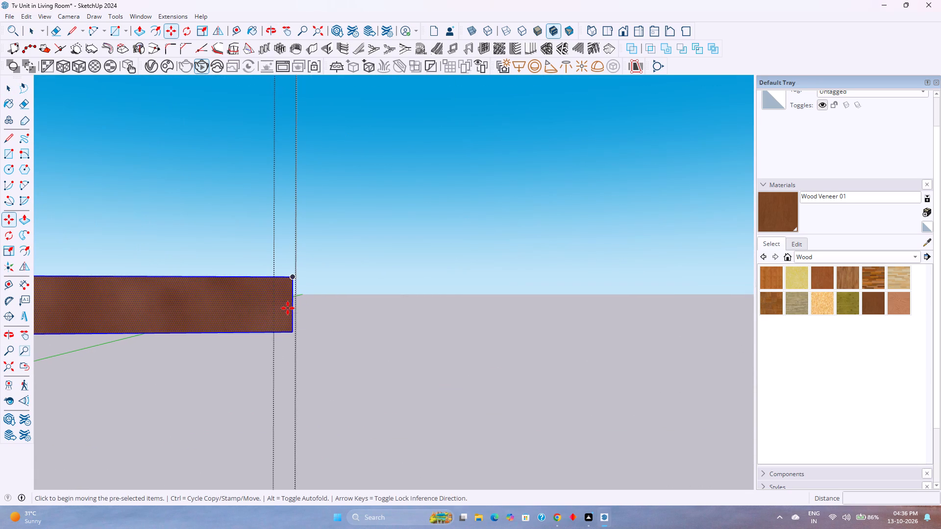
{"action": "left_click", "coordinate": [294, 308]}
{"action": "scroll", "coordinate": [245, 318], "scroll_direction": "down", "scroll_amount": 18}
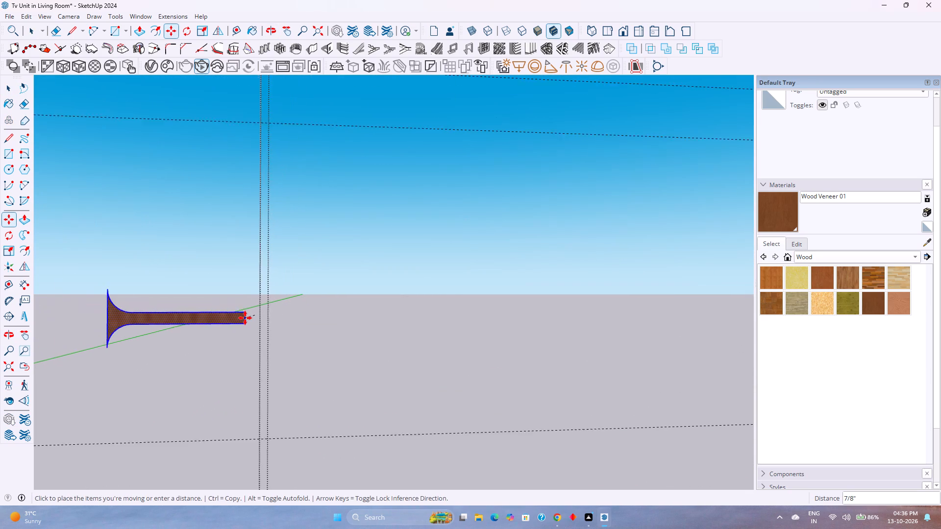
{"action": "scroll", "coordinate": [245, 318], "scroll_direction": "down", "scroll_amount": 8}
{"action": "middle_click_drag", "start_coordinate": [126, 325], "coordinate": [368, 319], "text": "shift"}
{"action": "middle_click", "coordinate": [378, 319], "text": "shift"}
{"action": "scroll", "coordinate": [383, 319], "scroll_direction": "down", "scroll_amount": 5}
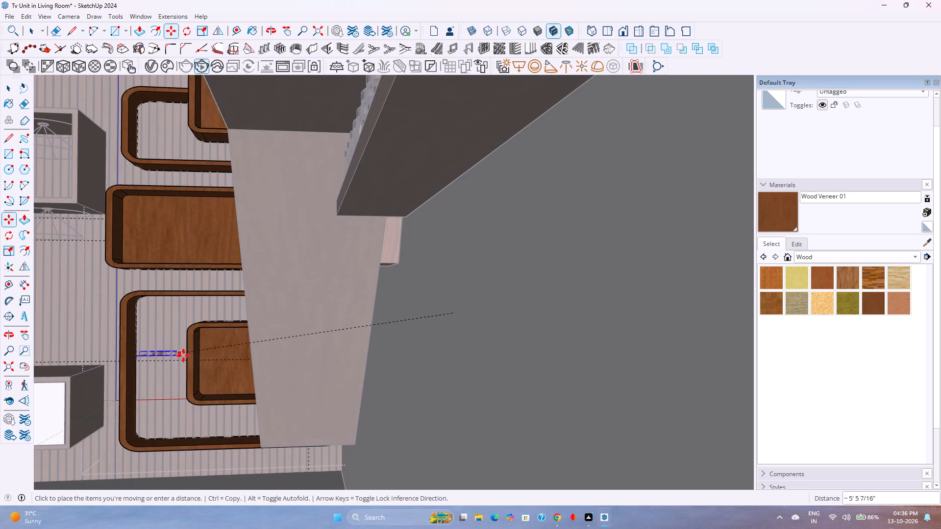
{"action": "scroll", "coordinate": [184, 356], "scroll_direction": "up", "scroll_amount": 20}
{"action": "scroll", "coordinate": [184, 356], "scroll_direction": "up", "scroll_amount": 3}
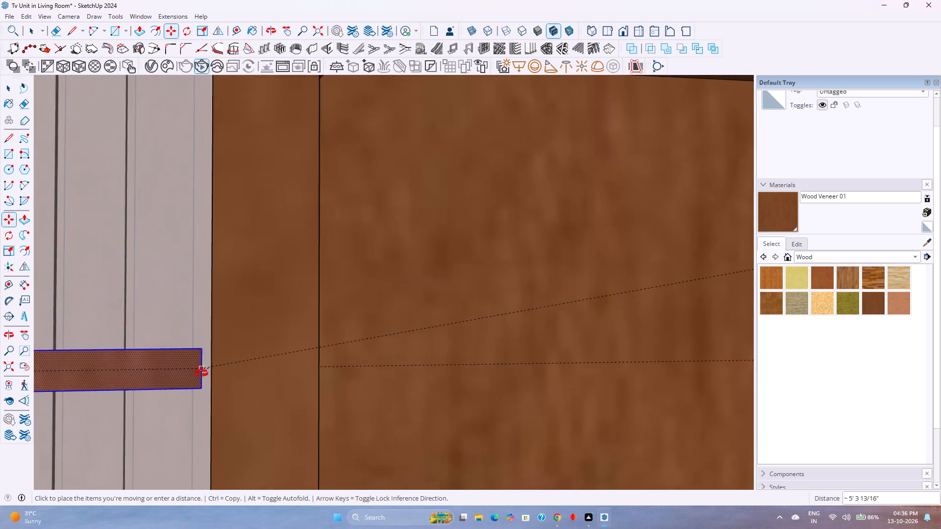
{"action": "middle_click_drag", "start_coordinate": [201, 373], "coordinate": [256, 395]}
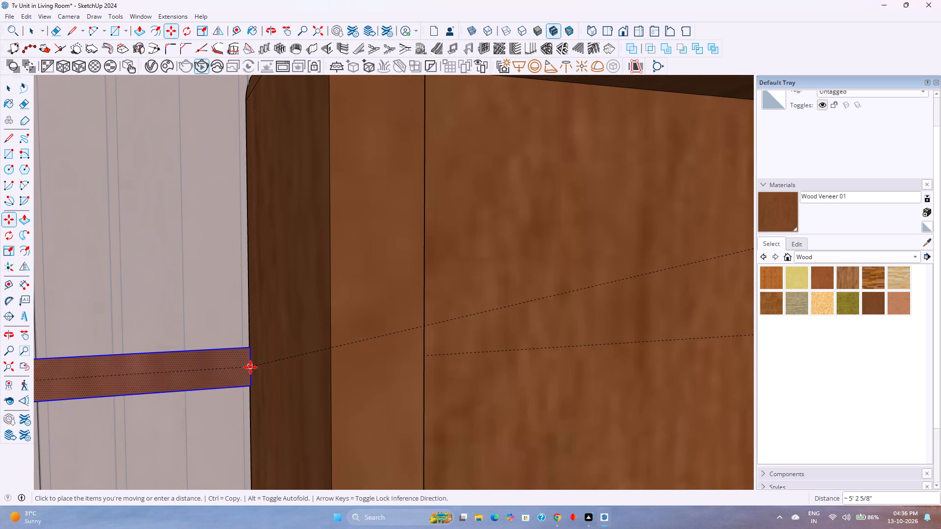
{"action": "scroll", "coordinate": [248, 367], "scroll_direction": "up", "scroll_amount": 7}
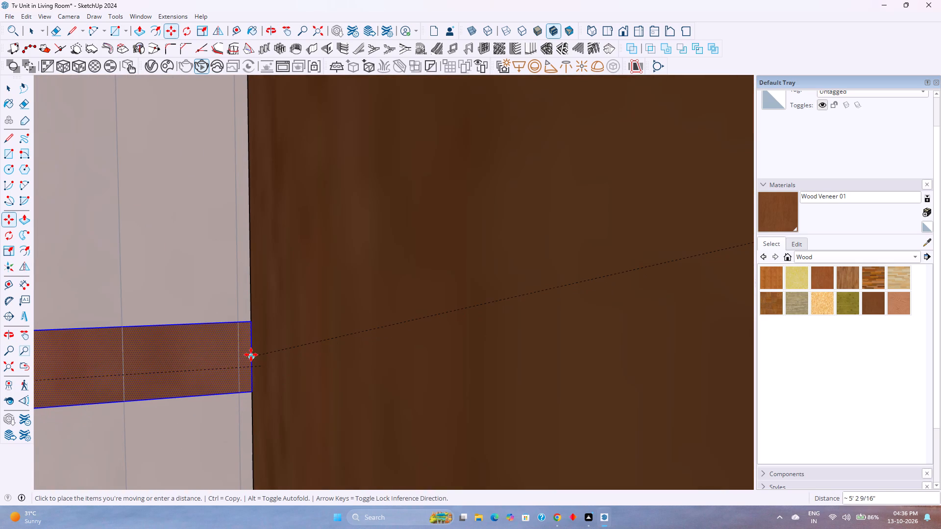
{"action": "left_click", "coordinate": [251, 355]}
{"action": "key", "text": "space"}
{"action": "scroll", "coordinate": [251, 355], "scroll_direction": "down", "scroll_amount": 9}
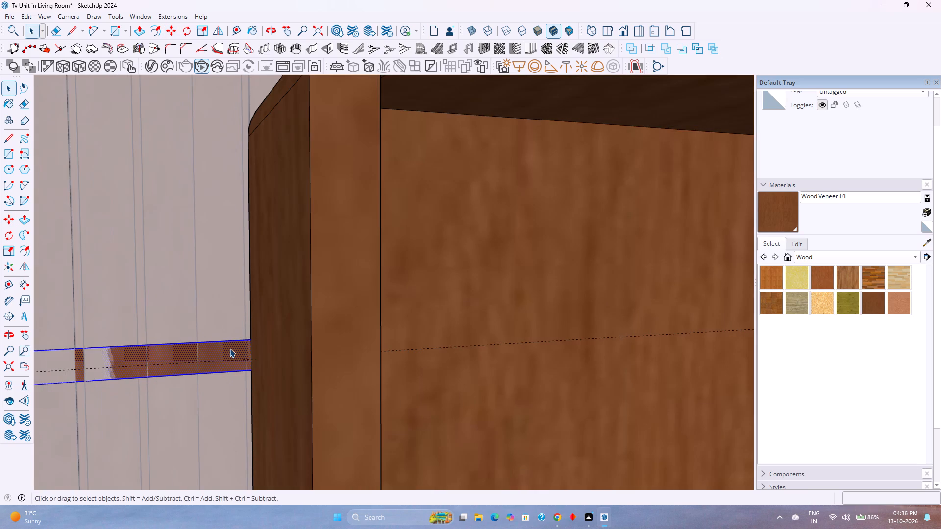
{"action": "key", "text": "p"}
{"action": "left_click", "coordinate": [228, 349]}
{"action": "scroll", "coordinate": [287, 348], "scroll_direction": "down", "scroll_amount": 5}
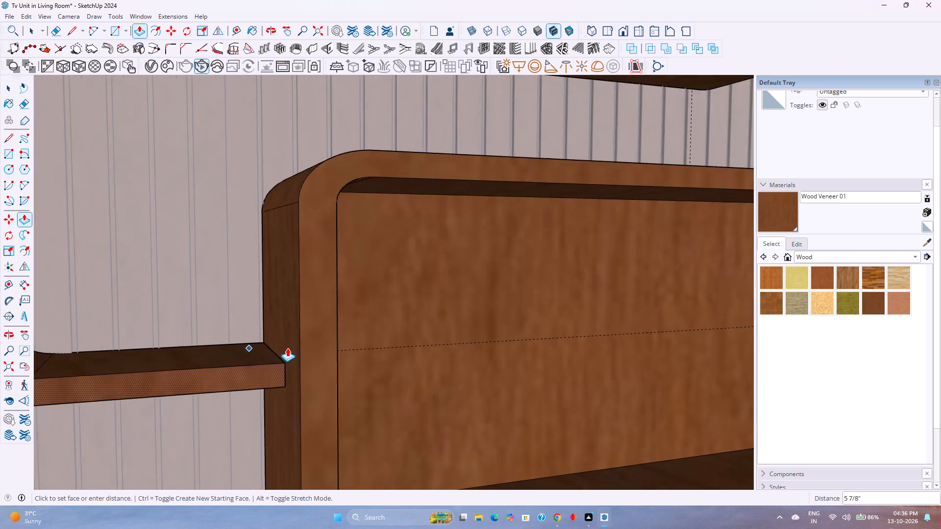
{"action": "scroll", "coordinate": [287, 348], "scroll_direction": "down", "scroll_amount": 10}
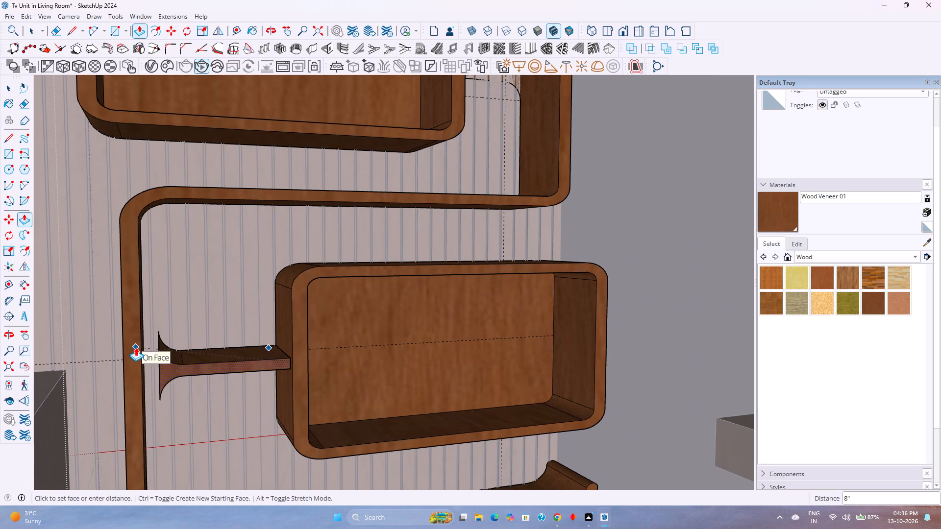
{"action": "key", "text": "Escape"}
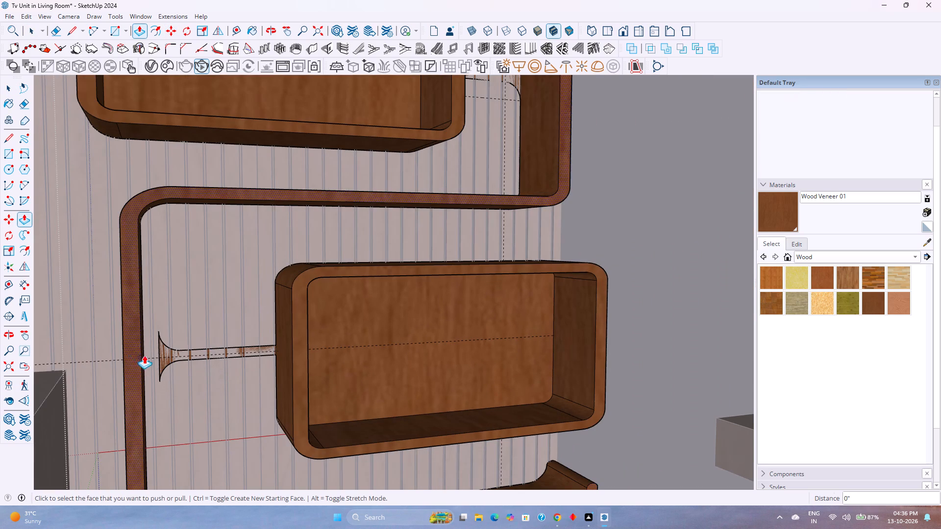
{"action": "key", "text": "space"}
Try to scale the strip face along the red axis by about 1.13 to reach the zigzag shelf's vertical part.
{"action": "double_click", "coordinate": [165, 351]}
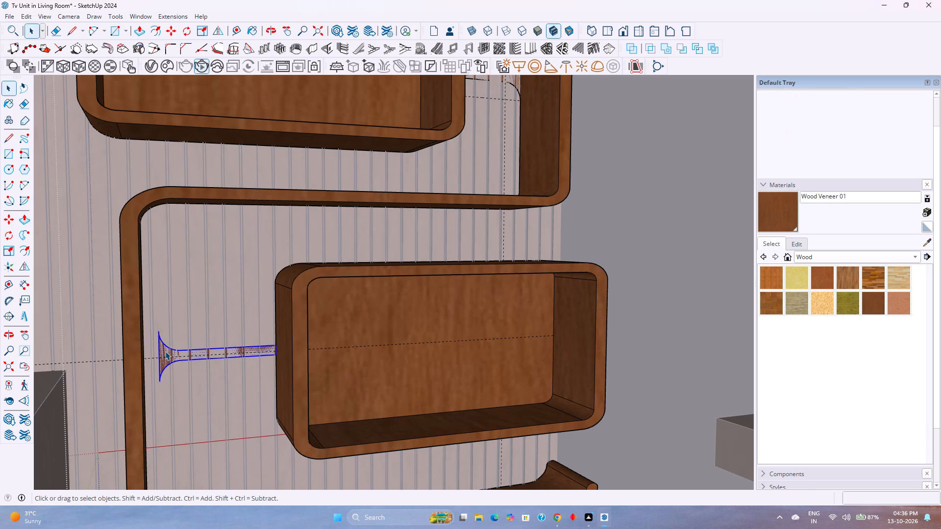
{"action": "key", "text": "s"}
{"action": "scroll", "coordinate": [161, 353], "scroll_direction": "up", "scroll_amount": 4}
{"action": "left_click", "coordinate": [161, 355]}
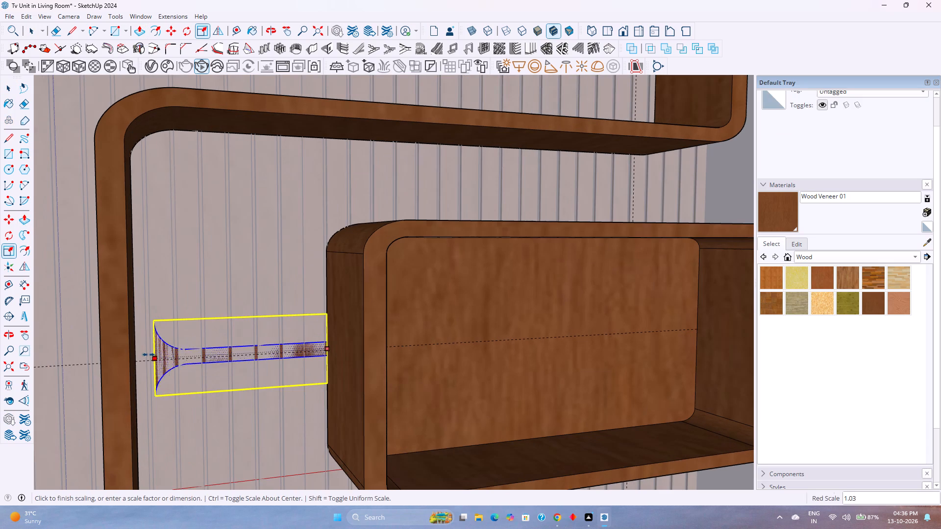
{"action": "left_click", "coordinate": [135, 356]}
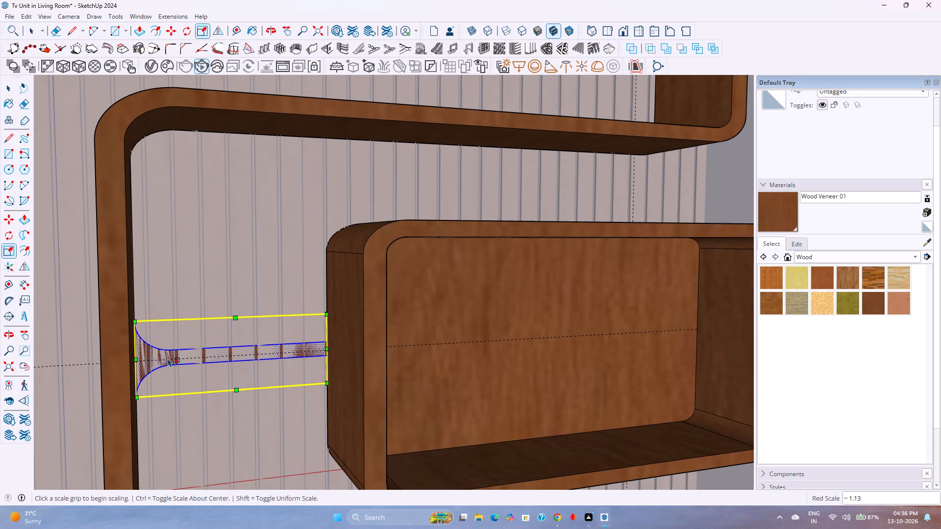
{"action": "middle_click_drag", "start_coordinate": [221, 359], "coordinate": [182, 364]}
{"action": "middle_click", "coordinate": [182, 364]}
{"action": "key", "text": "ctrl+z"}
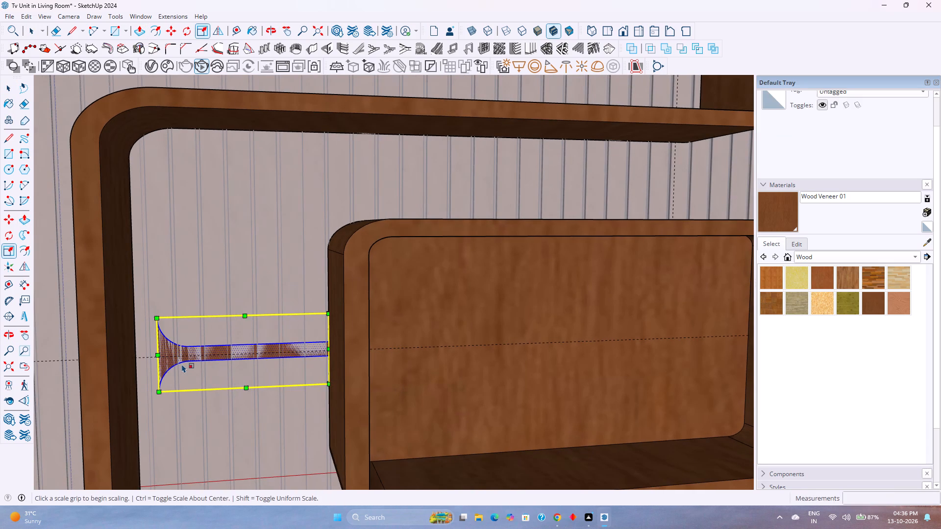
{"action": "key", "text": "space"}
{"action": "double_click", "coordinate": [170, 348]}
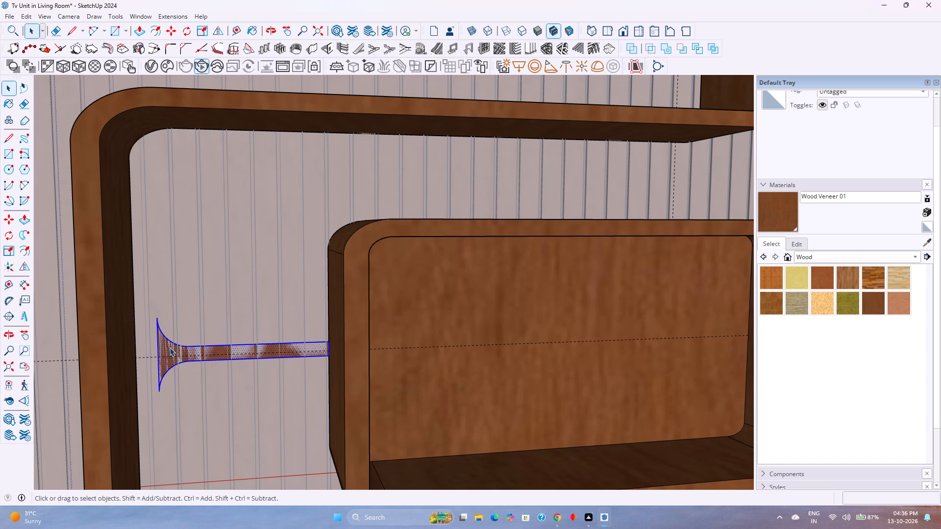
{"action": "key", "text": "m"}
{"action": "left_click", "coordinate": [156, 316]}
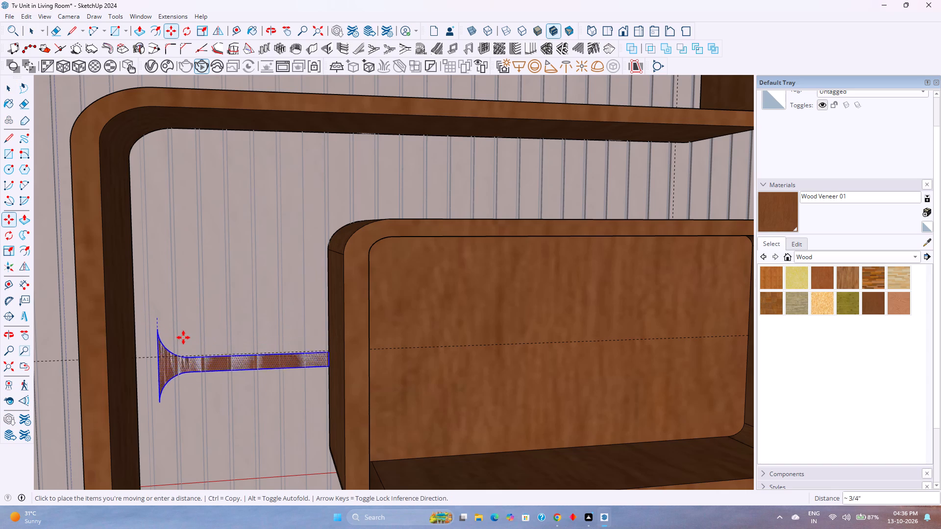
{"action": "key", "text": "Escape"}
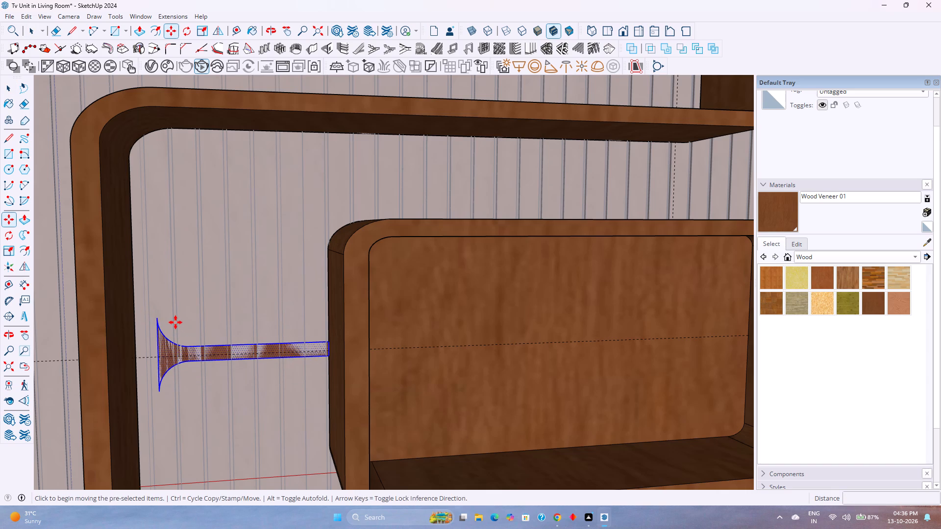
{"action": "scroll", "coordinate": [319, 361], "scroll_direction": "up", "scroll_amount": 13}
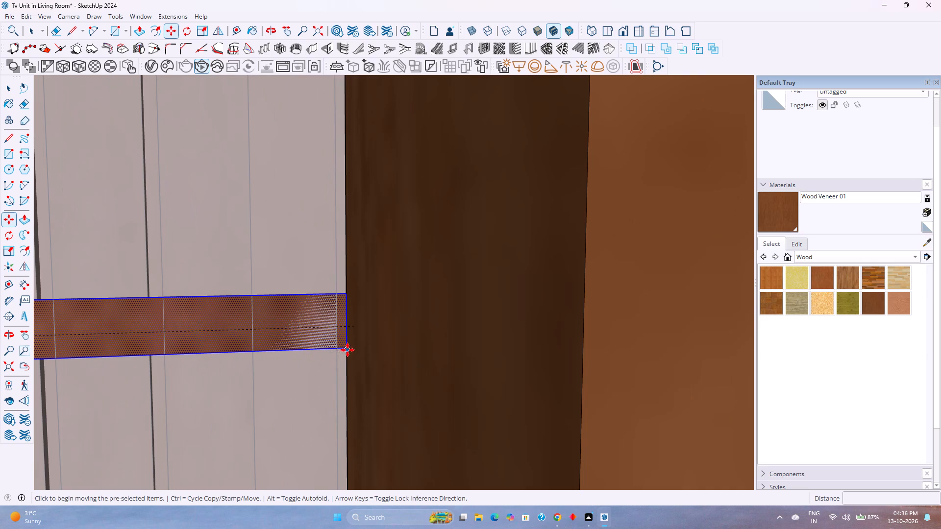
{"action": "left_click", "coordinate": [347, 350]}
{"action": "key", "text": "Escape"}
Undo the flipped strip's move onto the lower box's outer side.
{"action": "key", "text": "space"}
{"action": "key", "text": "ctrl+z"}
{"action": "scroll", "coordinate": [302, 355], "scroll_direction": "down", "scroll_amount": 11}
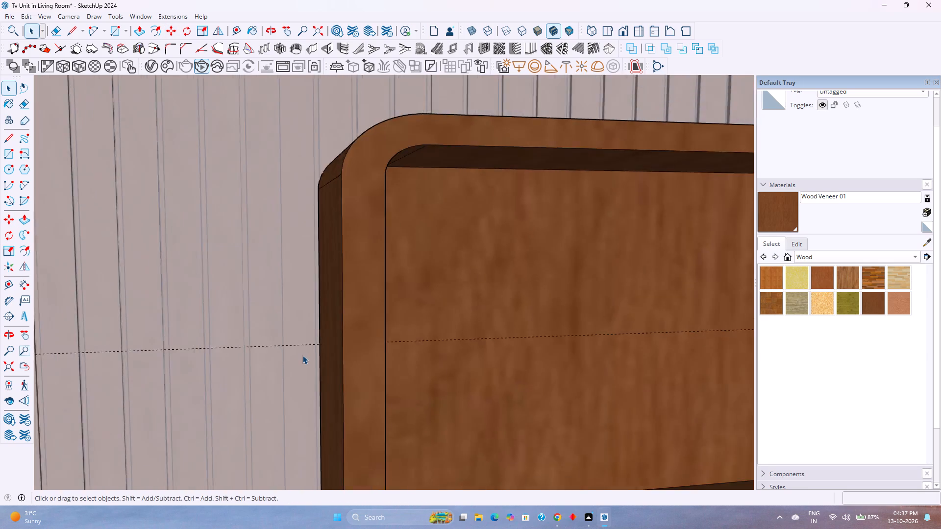
Move the flipped strip by its flared end's midpoint onto the zigzag shelf's vertical part beside the lower box, flat on the fluted panel.
{"action": "scroll", "coordinate": [302, 355], "scroll_direction": "down", "scroll_amount": 16}
{"action": "middle_click_drag", "start_coordinate": [377, 353], "coordinate": [271, 371], "text": "shift"}
{"action": "middle_click", "coordinate": [269, 371], "text": "shift"}
{"action": "scroll", "coordinate": [268, 371], "scroll_direction": "down", "scroll_amount": 3}
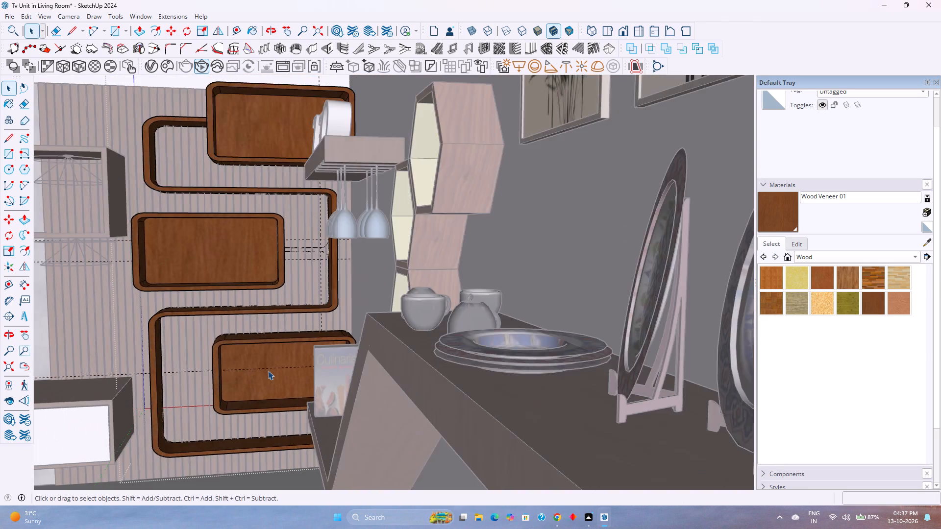
{"action": "scroll", "coordinate": [268, 371], "scroll_direction": "down", "scroll_amount": 5}
{"action": "middle_click_drag", "start_coordinate": [297, 361], "coordinate": [236, 364], "text": "shift"}
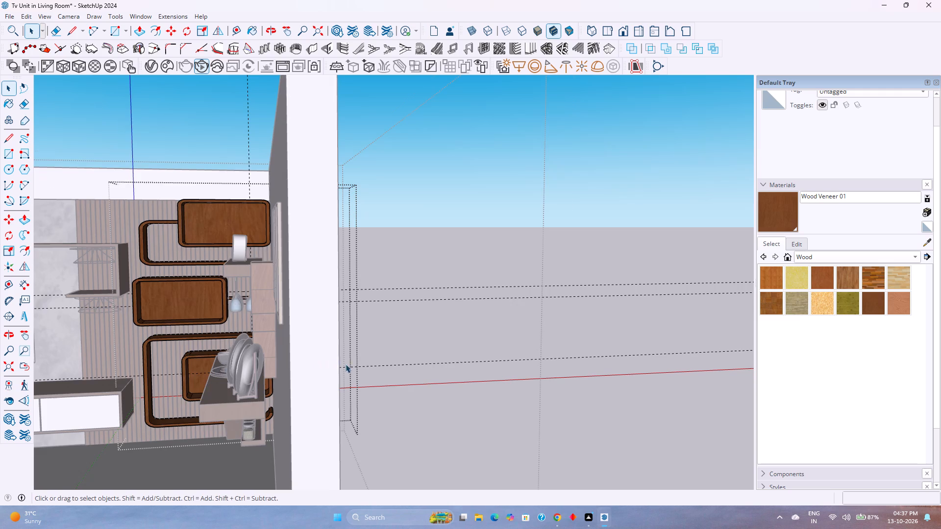
{"action": "scroll", "coordinate": [356, 364], "scroll_direction": "up", "scroll_amount": 1}
{"action": "middle_click_drag", "start_coordinate": [351, 364], "coordinate": [337, 364], "text": "shift"}
{"action": "scroll", "coordinate": [333, 352], "scroll_direction": "up", "scroll_amount": 9}
{"action": "scroll", "coordinate": [286, 344], "scroll_direction": "up", "scroll_amount": 3}
{"action": "key", "text": "m"}
{"action": "scroll", "coordinate": [285, 340], "scroll_direction": "up", "scroll_amount": 12}
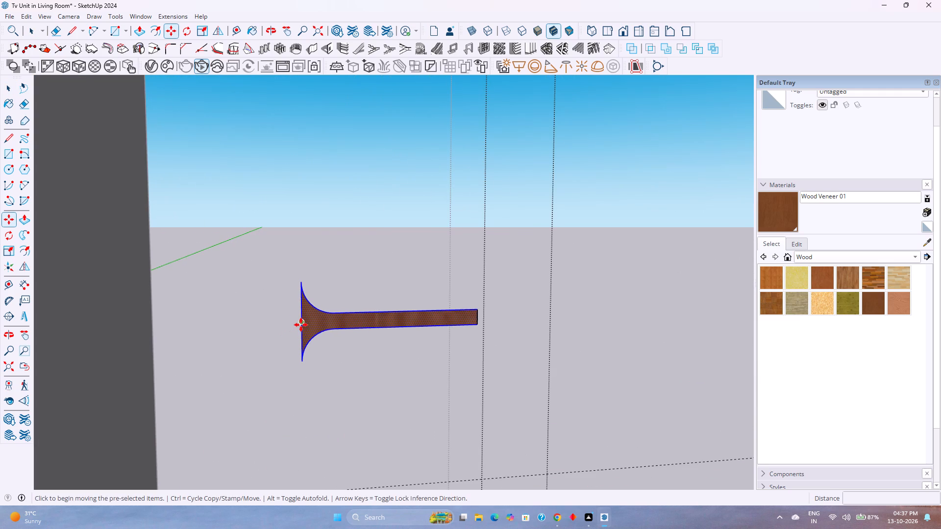
{"action": "left_click", "coordinate": [301, 325]}
{"action": "scroll", "coordinate": [291, 329], "scroll_direction": "down", "scroll_amount": 19}
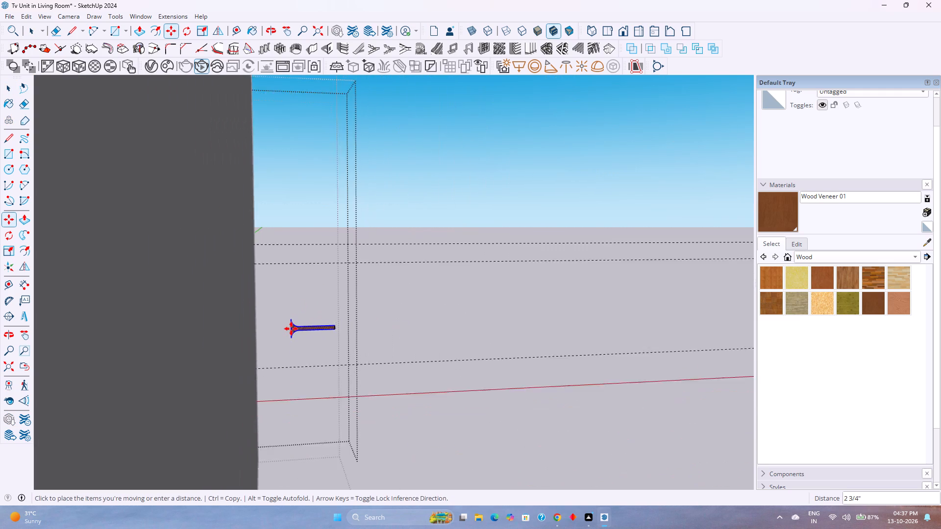
{"action": "scroll", "coordinate": [291, 329], "scroll_direction": "down", "scroll_amount": 6}
{"action": "middle_click_drag", "start_coordinate": [207, 359], "coordinate": [258, 353], "text": "shift"}
{"action": "middle_click", "coordinate": [258, 353], "text": "shift"}
{"action": "scroll", "coordinate": [243, 346], "scroll_direction": "up", "scroll_amount": 11}
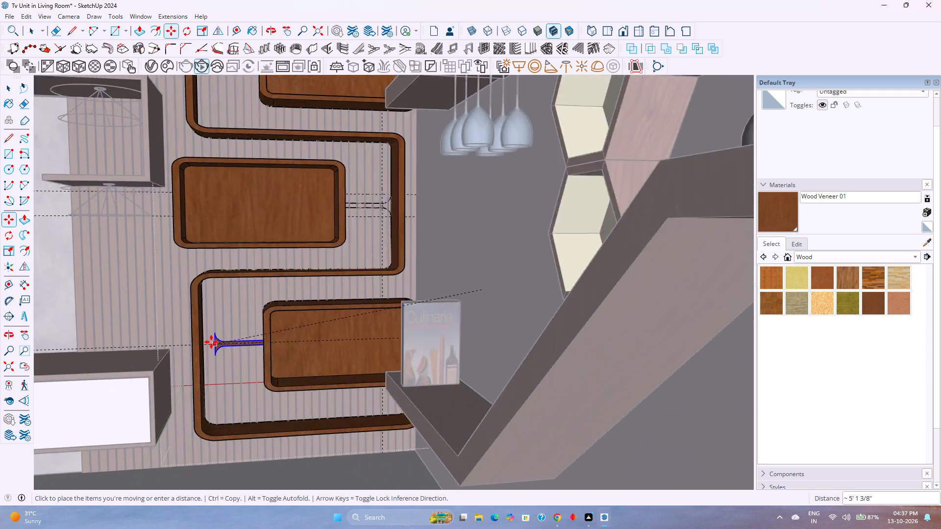
{"action": "scroll", "coordinate": [211, 342], "scroll_direction": "up", "scroll_amount": 20}
{"action": "scroll", "coordinate": [211, 342], "scroll_direction": "up", "scroll_amount": 6}
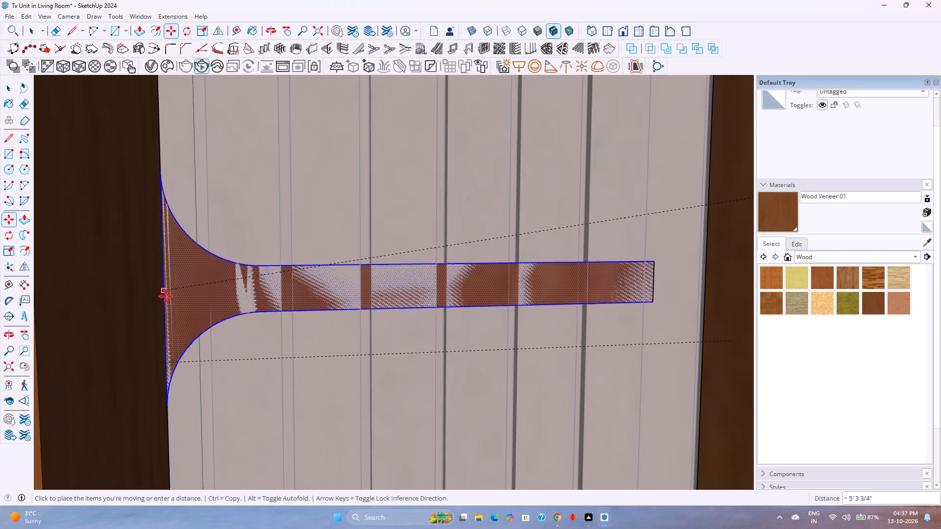
{"action": "left_click", "coordinate": [168, 354]}
Scale the strip face along the red axis by about 1.13 so its narrow end meets the lower box.
{"action": "scroll", "coordinate": [189, 355], "scroll_direction": "down", "scroll_amount": 4}
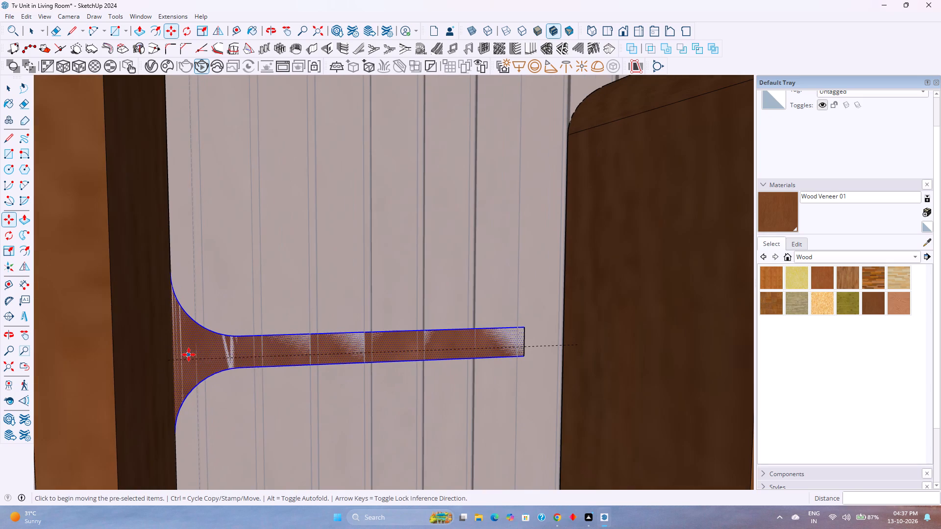
{"action": "key", "text": "s"}
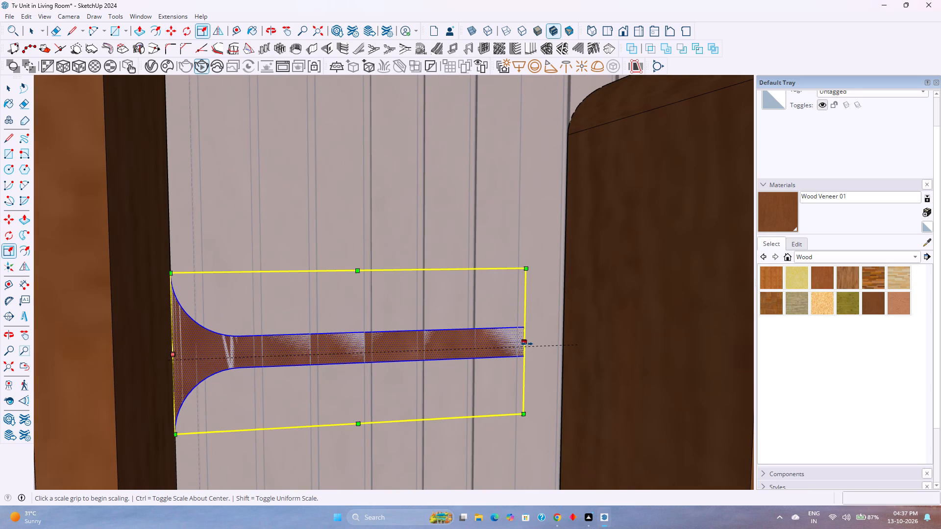
{"action": "left_click", "coordinate": [526, 344]}
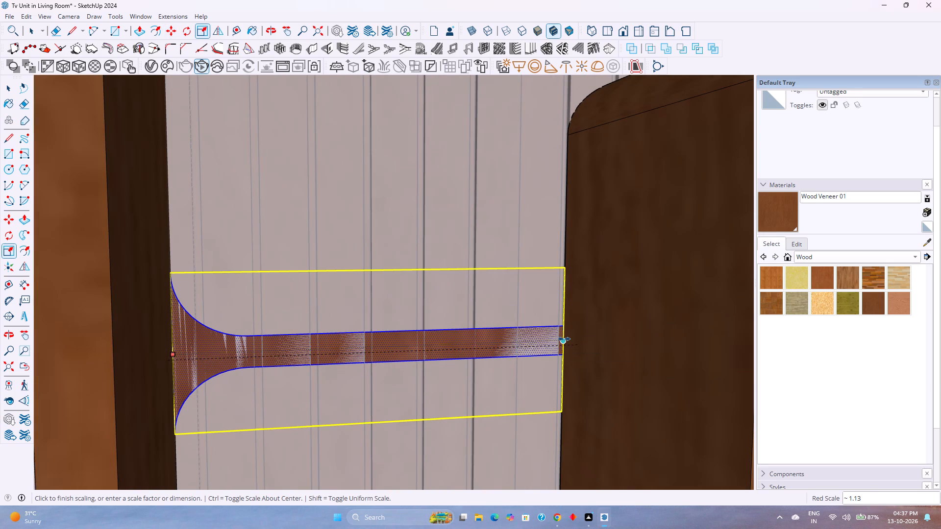
{"action": "left_click", "coordinate": [564, 339]}
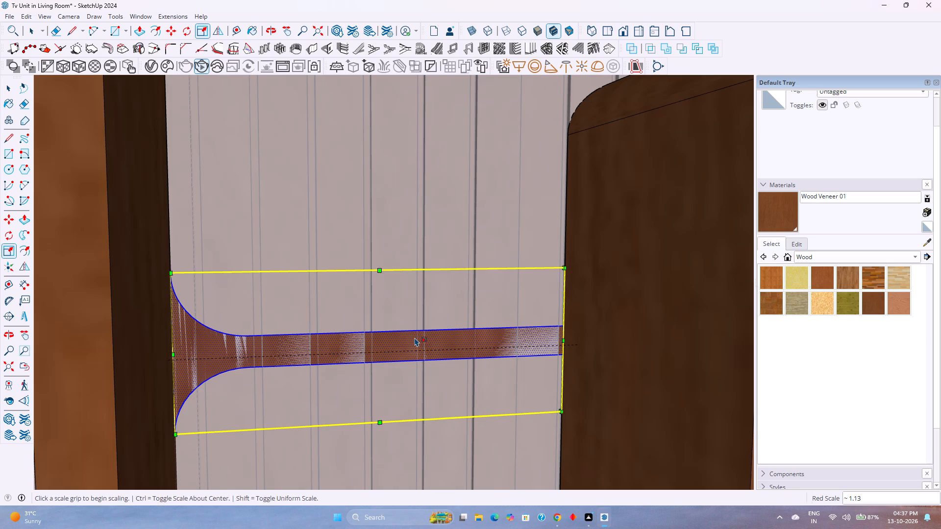
Extrude the lower box's strip face out from the fluted panel, flush with the zigzag shelf's front.
{"action": "key", "text": "space"}
{"action": "key", "text": "p"}
{"action": "left_click", "coordinate": [392, 347]}
{"action": "scroll", "coordinate": [403, 355], "scroll_direction": "down", "scroll_amount": 6}
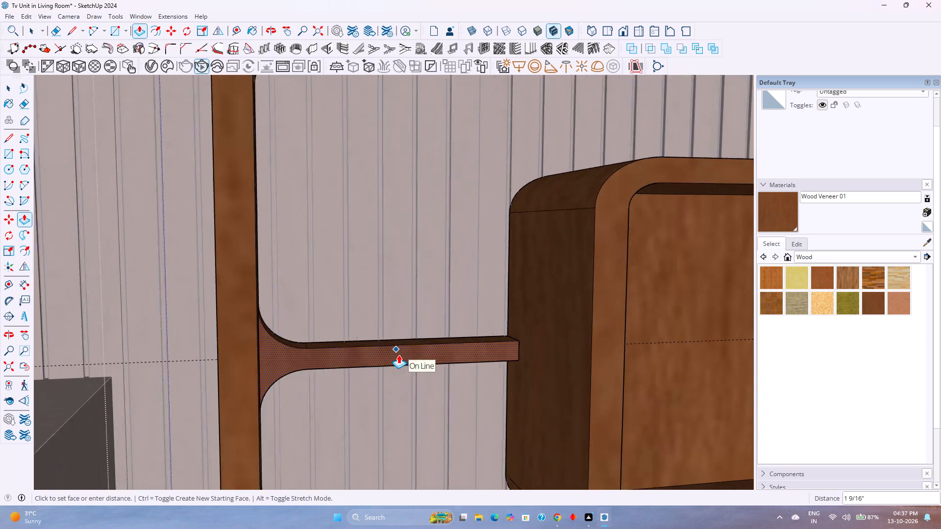
{"action": "left_click", "coordinate": [271, 315]}
Erase the seam line between the lower strip's flared end and the zigzag shelf's front face.
{"action": "key", "text": "e"}
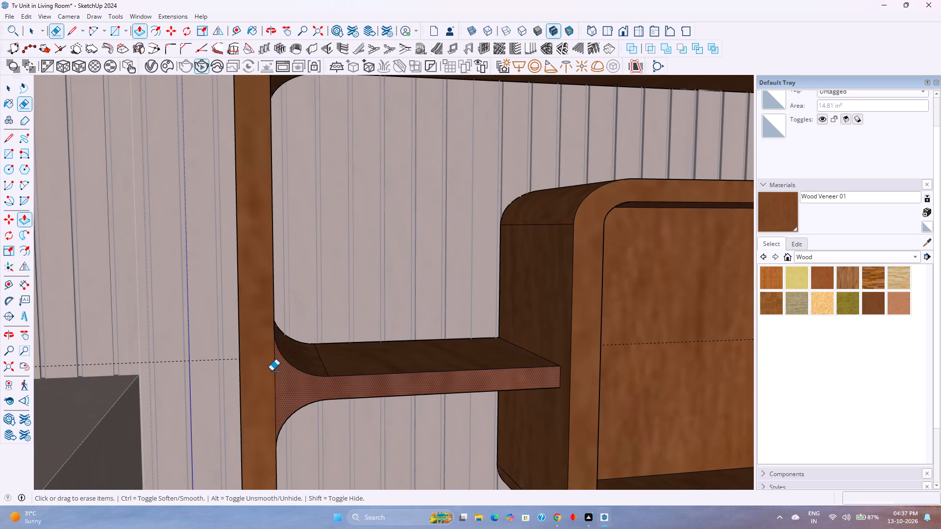
{"action": "left_click", "coordinate": [272, 371]}
Extrude the middle box's flared strip face by the same depth as the lower strip.
{"action": "scroll", "coordinate": [275, 369], "scroll_direction": "down", "scroll_amount": 6}
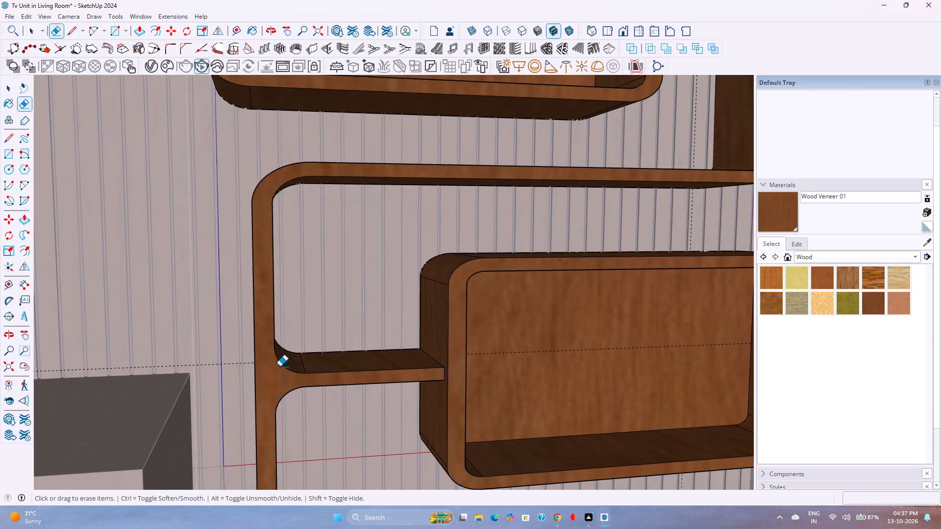
{"action": "scroll", "coordinate": [303, 361], "scroll_direction": "up", "scroll_amount": 3}
{"action": "scroll", "coordinate": [303, 361], "scroll_direction": "down", "scroll_amount": 8}
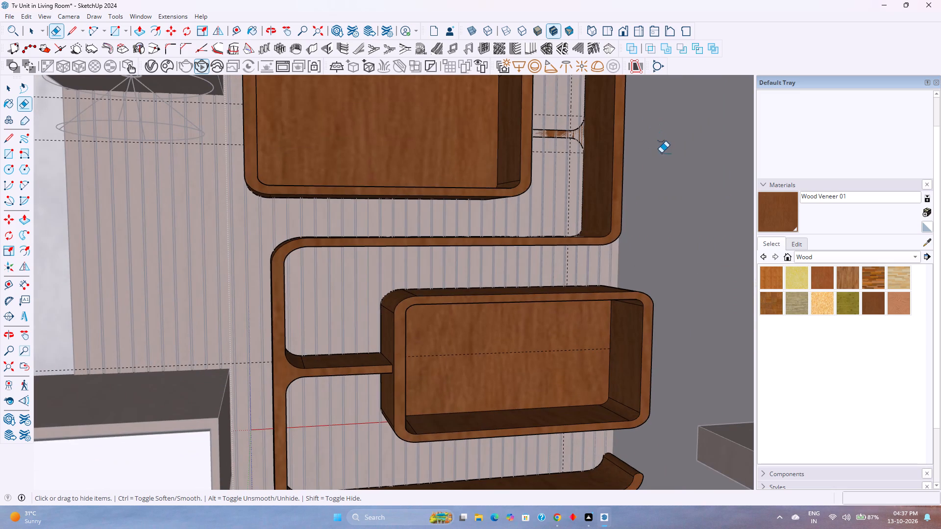
{"action": "middle_click_drag", "start_coordinate": [661, 153], "coordinate": [490, 217], "text": "shift"}
{"action": "middle_click", "coordinate": [490, 217]}
{"action": "key", "text": "p"}
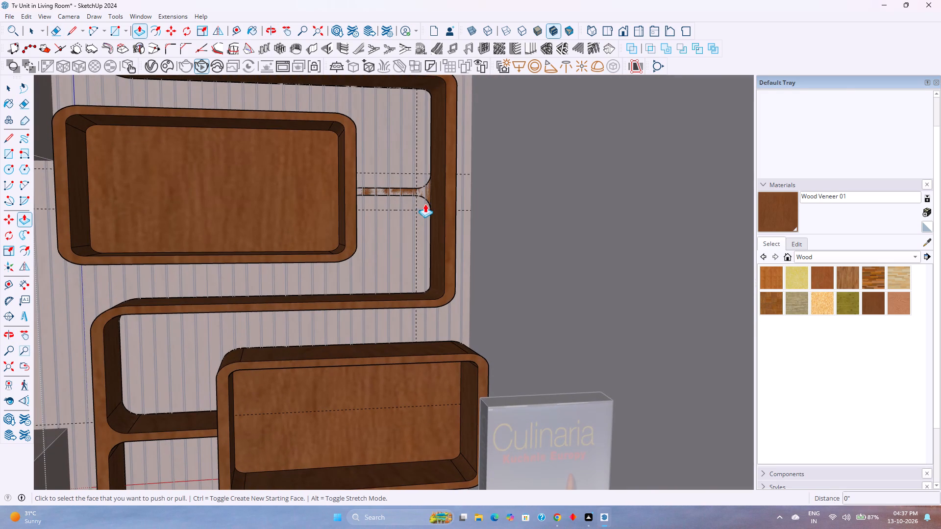
{"action": "scroll", "coordinate": [393, 189], "scroll_direction": "up", "scroll_amount": 5}
{"action": "double_click", "coordinate": [392, 192]}
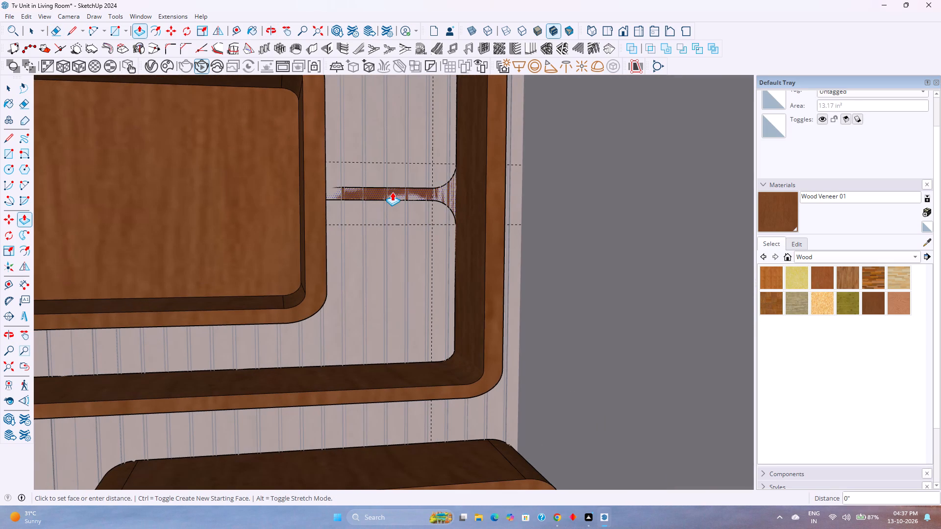
Erase the seam line between the middle strip's flared end and the zigzag shelf's front face.
{"action": "key", "text": "e"}
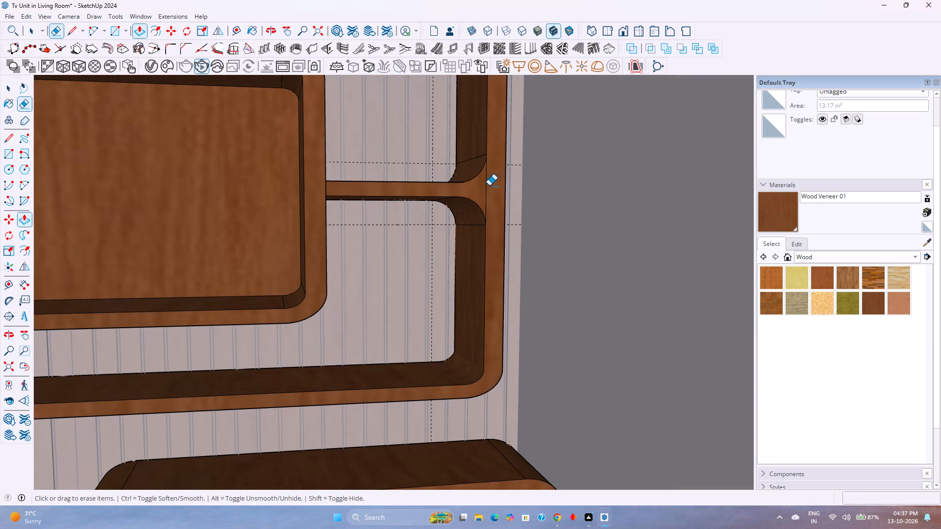
{"action": "left_click_drag", "start_coordinate": [498, 185], "coordinate": [484, 189]}
{"action": "left_click_drag", "start_coordinate": [490, 198], "coordinate": [484, 203]}
{"action": "left_click", "coordinate": [488, 177]}
{"action": "key", "text": "space"}
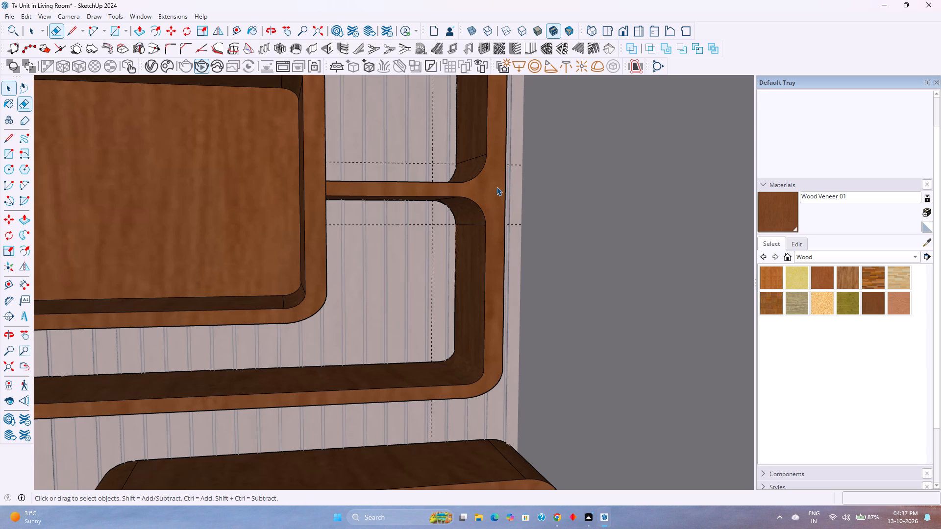
Delete all construction guides around the shelf unit.
{"action": "scroll", "coordinate": [491, 189], "scroll_direction": "down", "scroll_amount": 18}
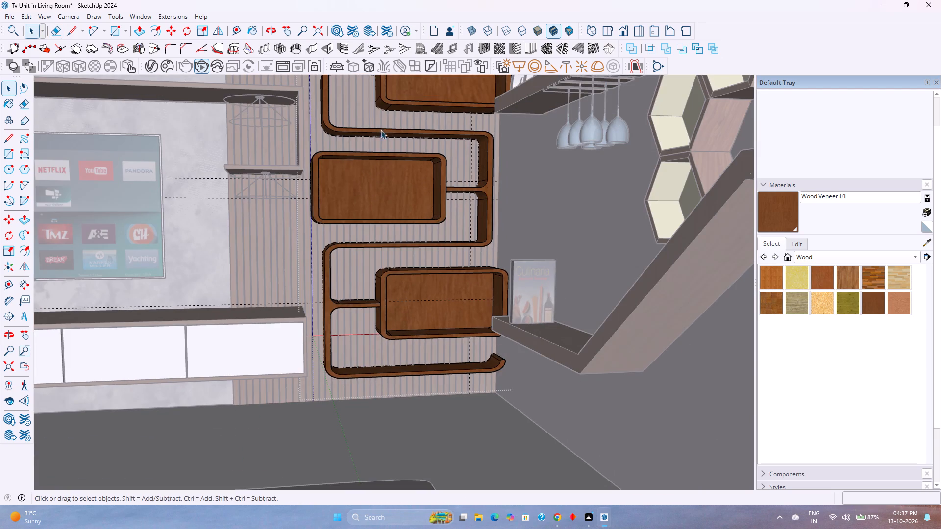
{"action": "left_click", "coordinate": [27, 18]}
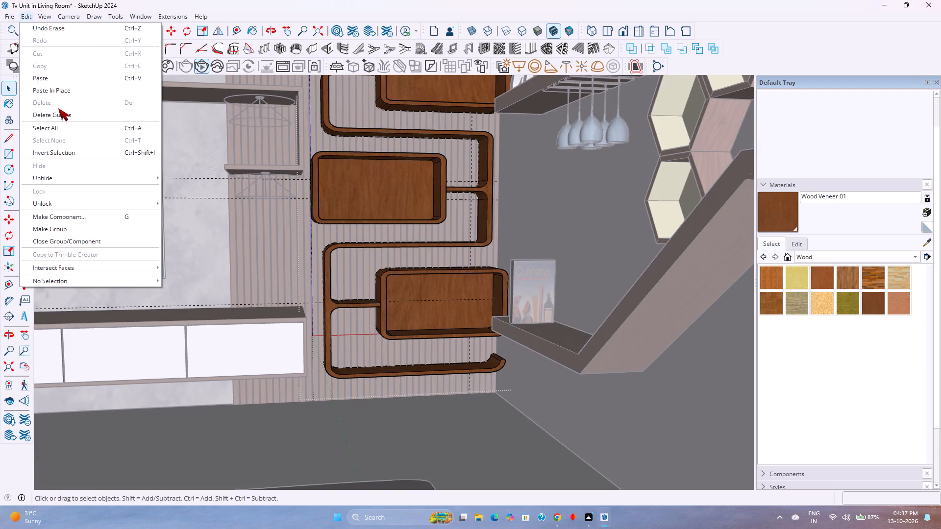
{"action": "left_click", "coordinate": [59, 110]}
Close the shelf unit's group and save the model.
{"action": "scroll", "coordinate": [197, 154], "scroll_direction": "down", "scroll_amount": 5}
{"action": "middle_click_drag", "start_coordinate": [236, 154], "coordinate": [246, 246], "text": "shift"}
{"action": "middle_click", "coordinate": [246, 246], "text": "shift"}
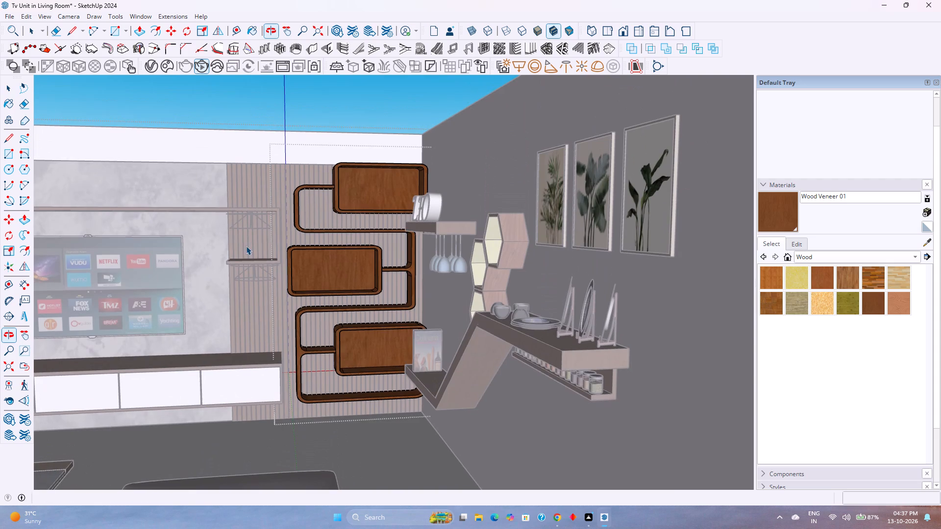
{"action": "scroll", "coordinate": [301, 220], "scroll_direction": "down", "scroll_amount": 3}
{"action": "left_click", "coordinate": [640, 266]}
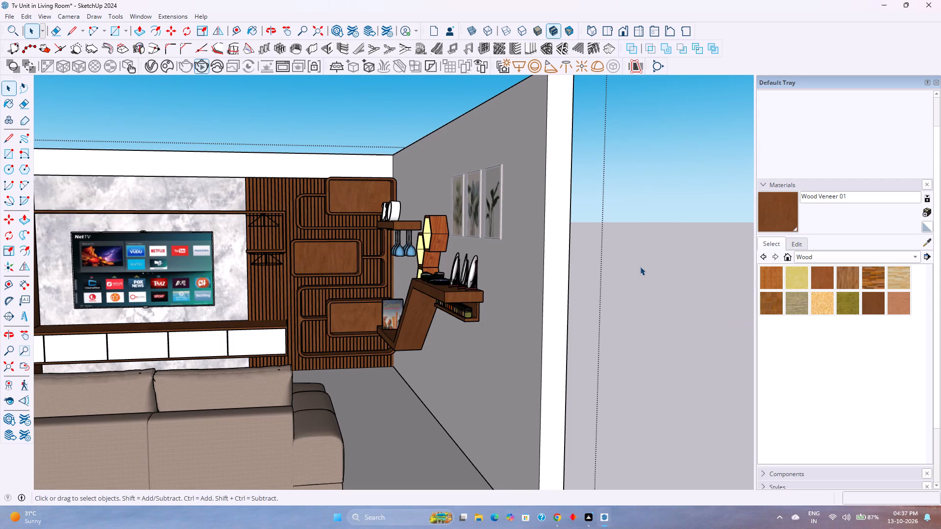
{"action": "key", "text": "ctrl+s"}
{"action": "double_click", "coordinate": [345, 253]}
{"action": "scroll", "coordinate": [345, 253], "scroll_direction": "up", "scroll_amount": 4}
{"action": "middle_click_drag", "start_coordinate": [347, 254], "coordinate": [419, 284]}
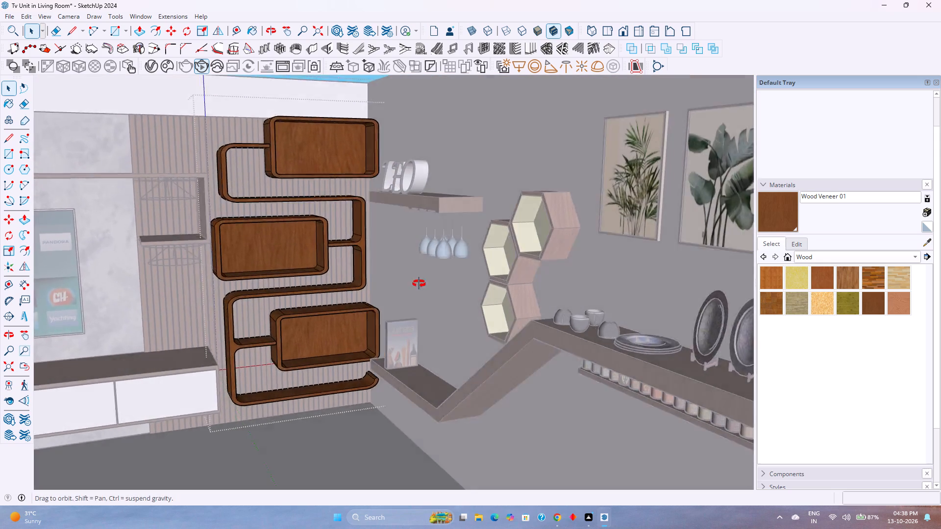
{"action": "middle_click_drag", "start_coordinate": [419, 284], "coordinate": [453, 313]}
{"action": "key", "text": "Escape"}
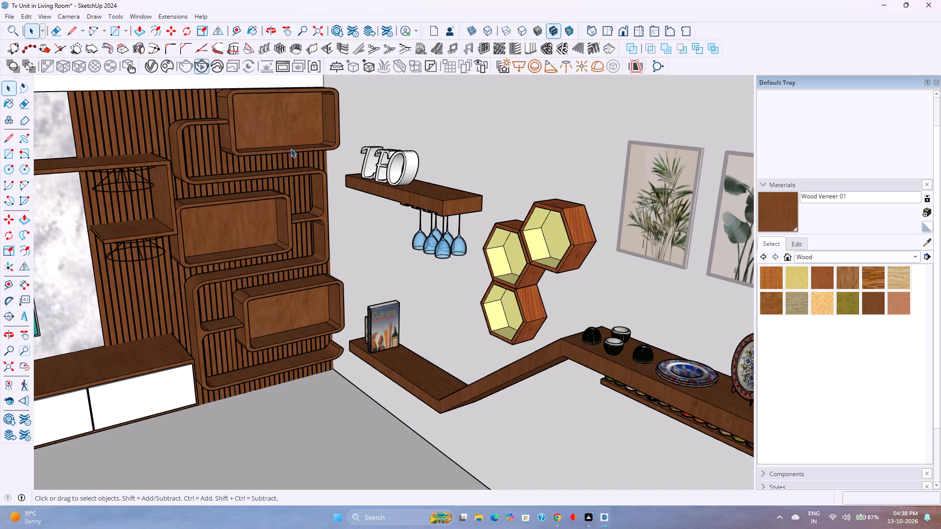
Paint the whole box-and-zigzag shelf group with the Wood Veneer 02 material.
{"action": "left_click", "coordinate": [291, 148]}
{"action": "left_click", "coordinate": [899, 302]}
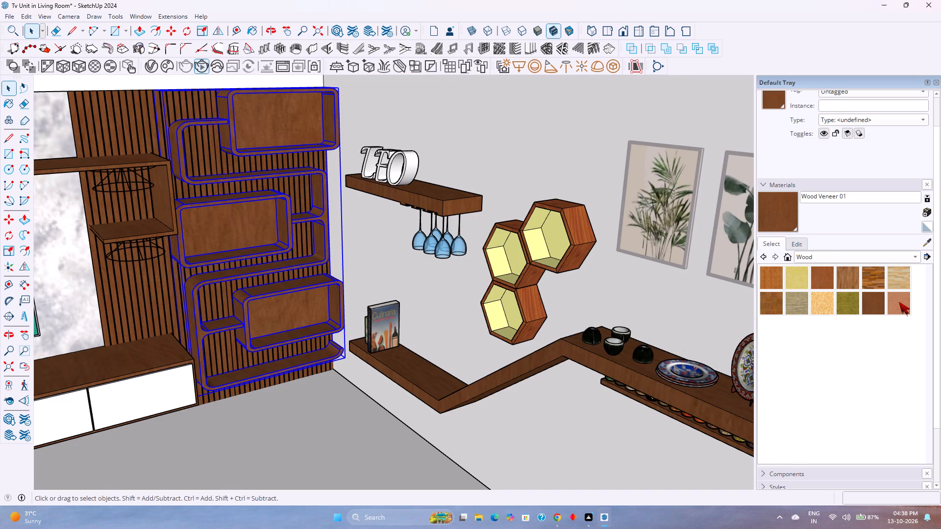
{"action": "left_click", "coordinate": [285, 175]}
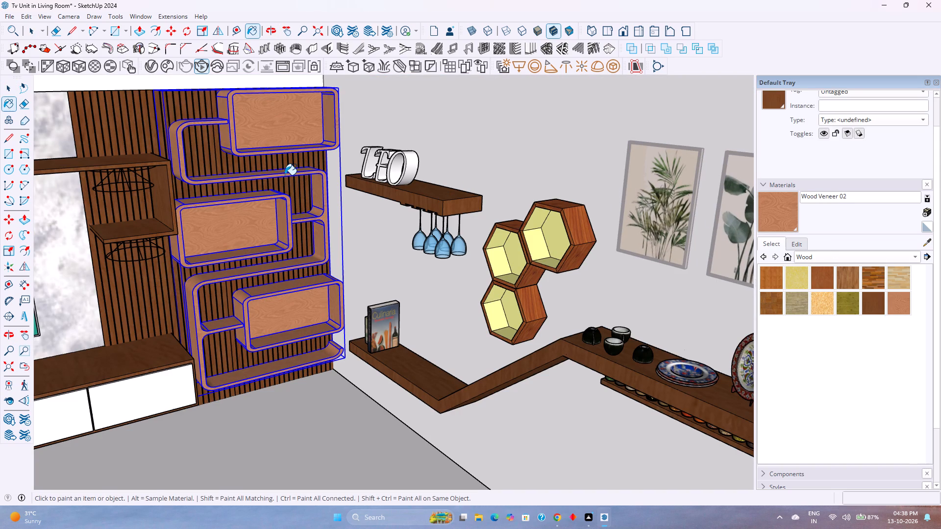
Paint the whole box-and-zigzag shelf group with the Wood Cherry Original material.
{"action": "left_click", "coordinate": [817, 280]}
{"action": "left_click", "coordinate": [245, 241]}
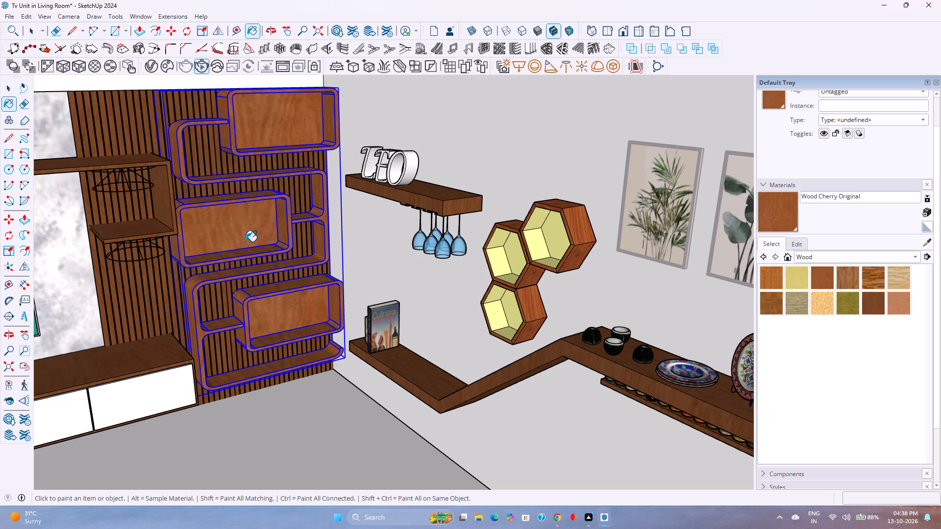
{"action": "key", "text": "space"}
{"action": "key", "text": "Escape"}
Save the model with the repainted shelf unit.
{"action": "scroll", "coordinate": [245, 241], "scroll_direction": "down", "scroll_amount": 4}
{"action": "middle_click_drag", "start_coordinate": [539, 345], "coordinate": [532, 345]}
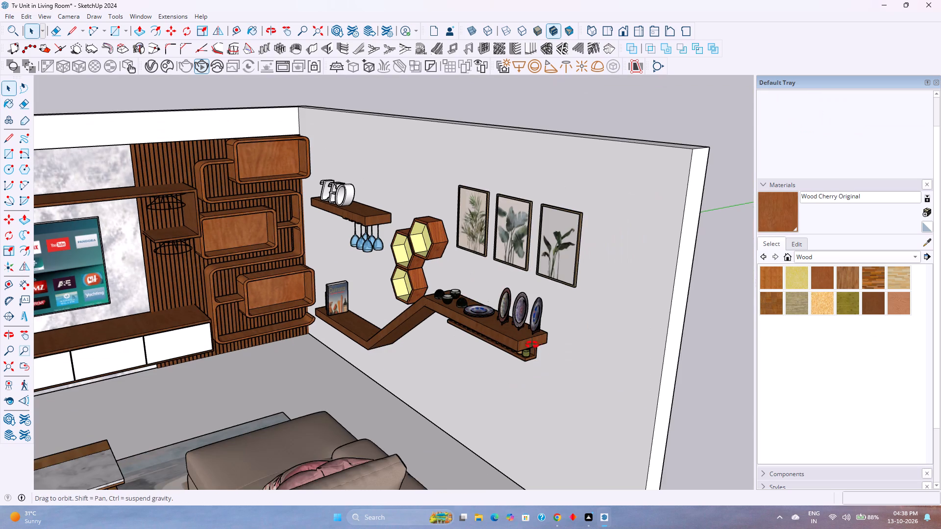
{"action": "middle_click_drag", "start_coordinate": [532, 345], "coordinate": [458, 313]}
{"action": "scroll", "coordinate": [488, 329], "scroll_direction": "down", "scroll_amount": 4}
{"action": "middle_click_drag", "start_coordinate": [389, 252], "coordinate": [523, 293], "text": "shift"}
{"action": "middle_click_drag", "start_coordinate": [472, 327], "coordinate": [409, 269]}
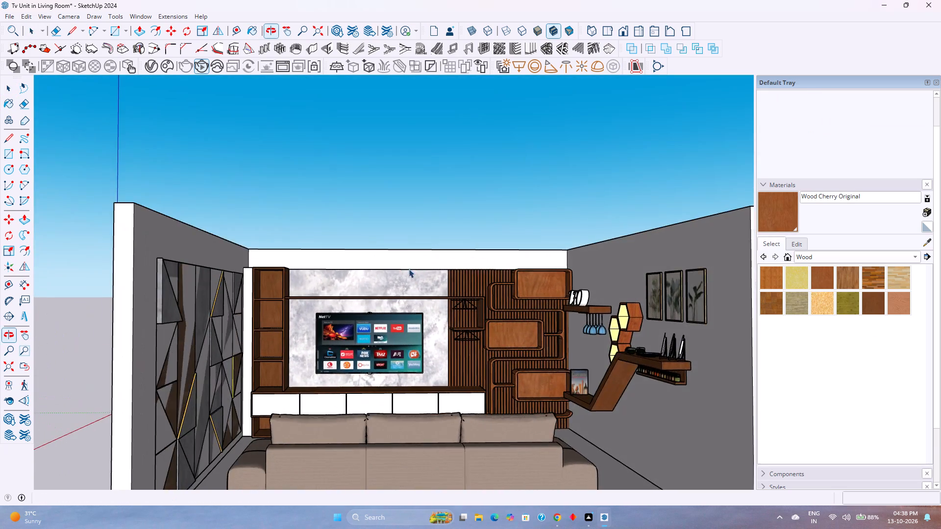
{"action": "scroll", "coordinate": [434, 326], "scroll_direction": "up", "scroll_amount": 3}
{"action": "key", "text": "ctrl+s"}
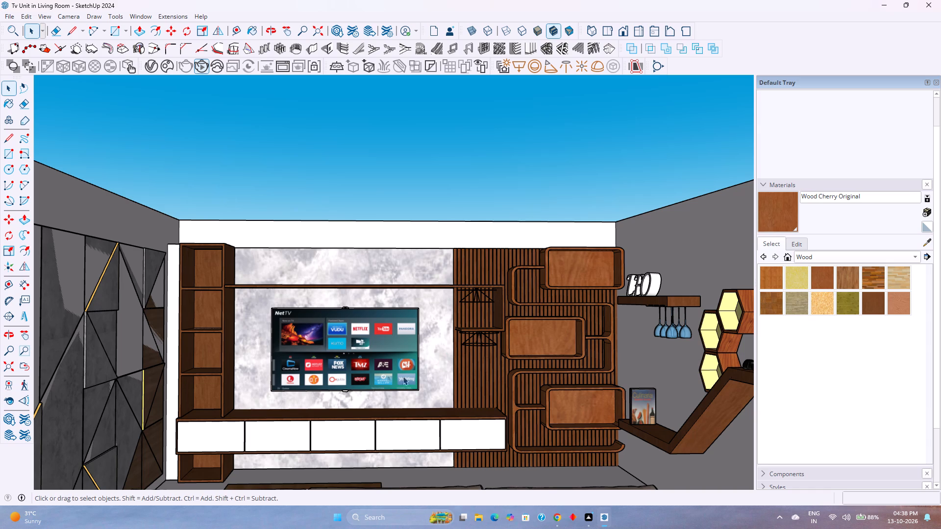
Search 3D Warehouse for "living room potted plants".
{"action": "left_click", "coordinate": [139, 14]}
{"action": "left_click", "coordinate": [159, 90]}
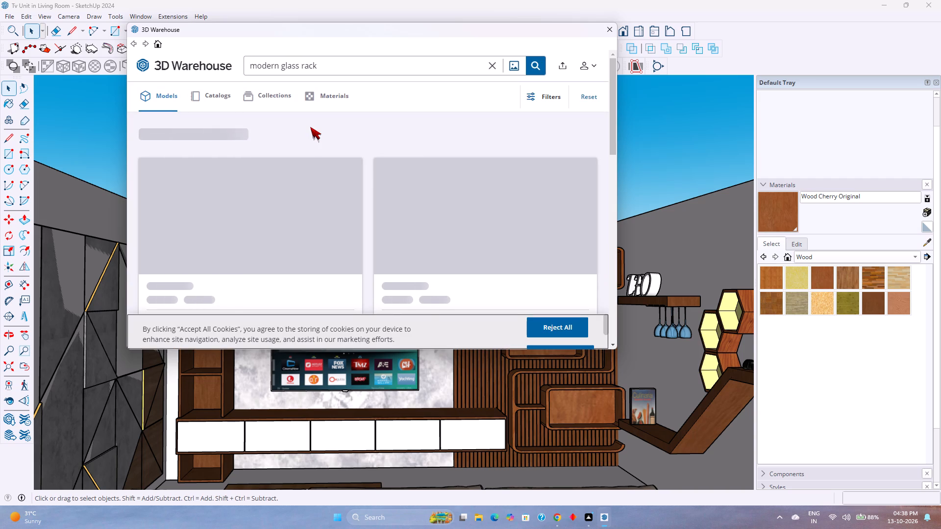
{"action": "left_click", "coordinate": [494, 71]}
{"action": "left_click", "coordinate": [475, 64]}
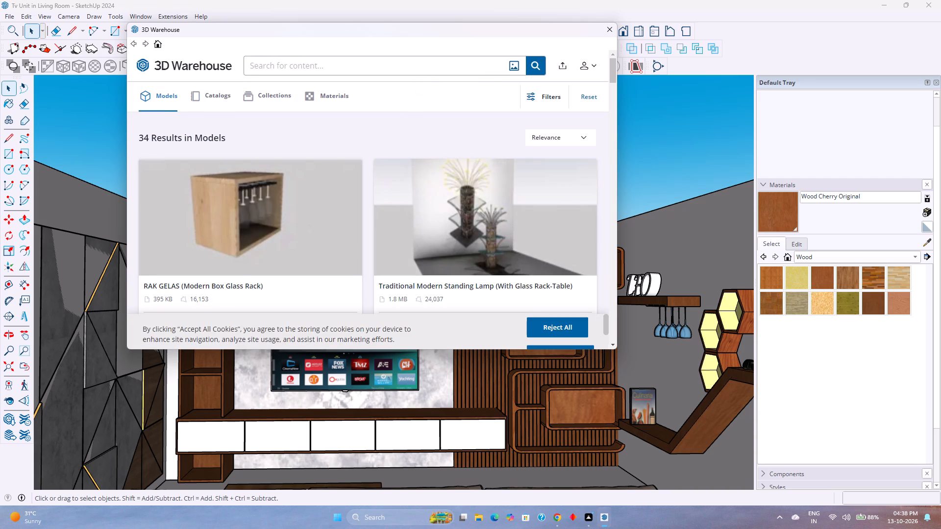
{"action": "type", "text": "living room pot"}
{"action": "key", "text": "space"}
{"action": "key", "text": "BackSpace"}
{"action": "type", "text": "ted plants"}
{"action": "key", "text": "Return"}
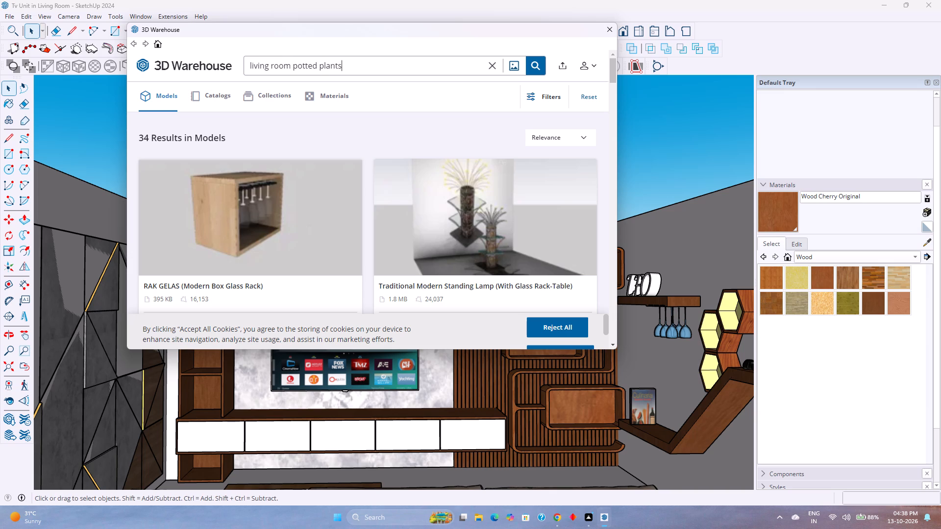
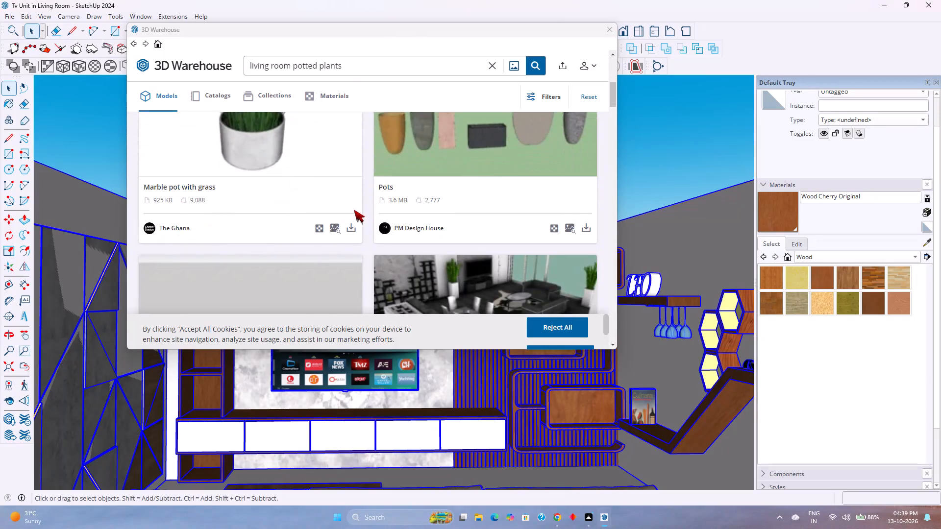
Look through the potted plant results for a small pot suited to the shelves.
{"action": "scroll", "coordinate": [354, 210], "scroll_direction": "down", "scroll_amount": 4}
{"action": "scroll", "coordinate": [354, 210], "scroll_direction": "up", "scroll_amount": 2}
{"action": "scroll", "coordinate": [354, 210], "scroll_direction": "down", "scroll_amount": 5}
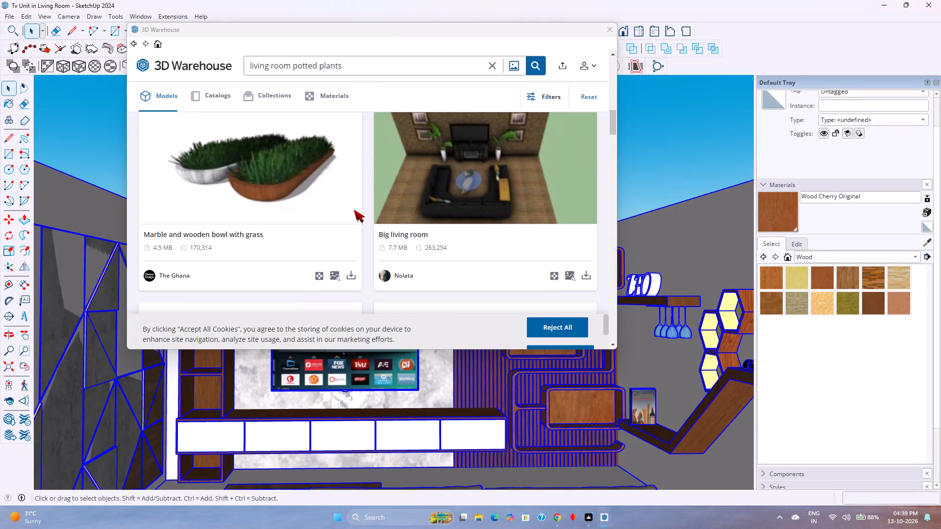
{"action": "scroll", "coordinate": [354, 210], "scroll_direction": "up", "scroll_amount": 8}
{"action": "scroll", "coordinate": [354, 210], "scroll_direction": "down", "scroll_amount": 1}
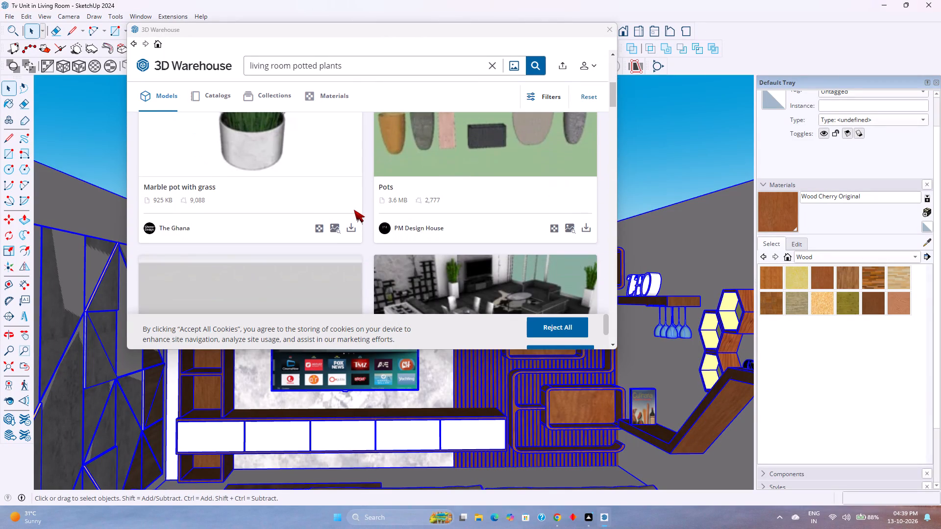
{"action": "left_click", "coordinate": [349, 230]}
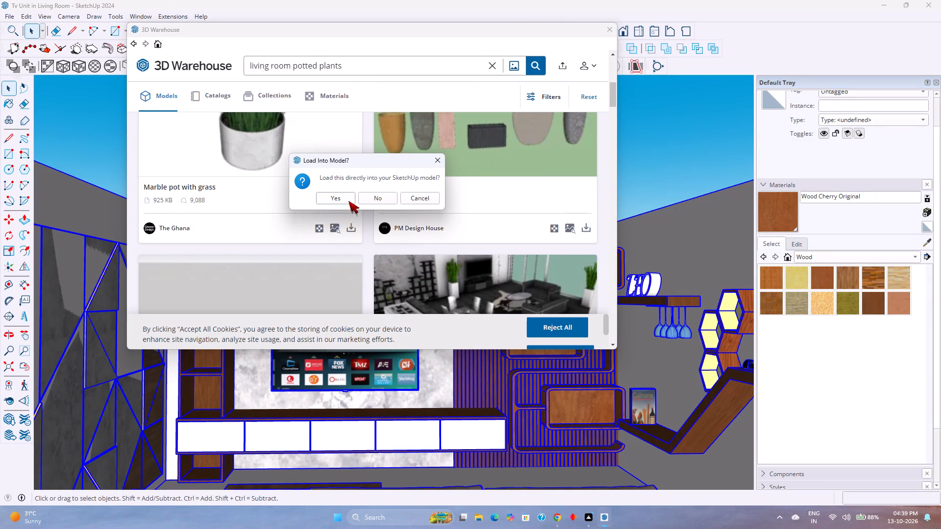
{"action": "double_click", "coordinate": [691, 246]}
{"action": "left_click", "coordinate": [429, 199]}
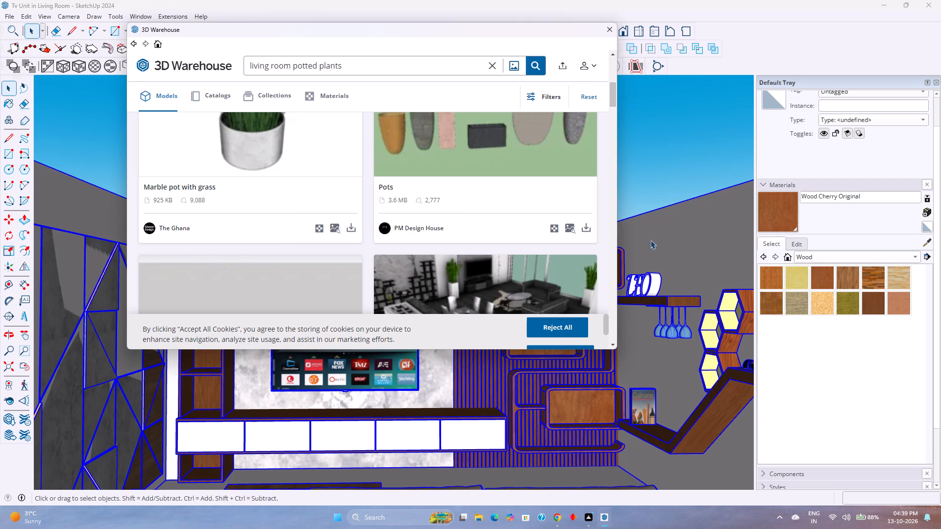
Load the "Marble pot with grass" model and place it on the long shelf above the TV, beside the tall open cabinet.
{"action": "double_click", "coordinate": [652, 240]}
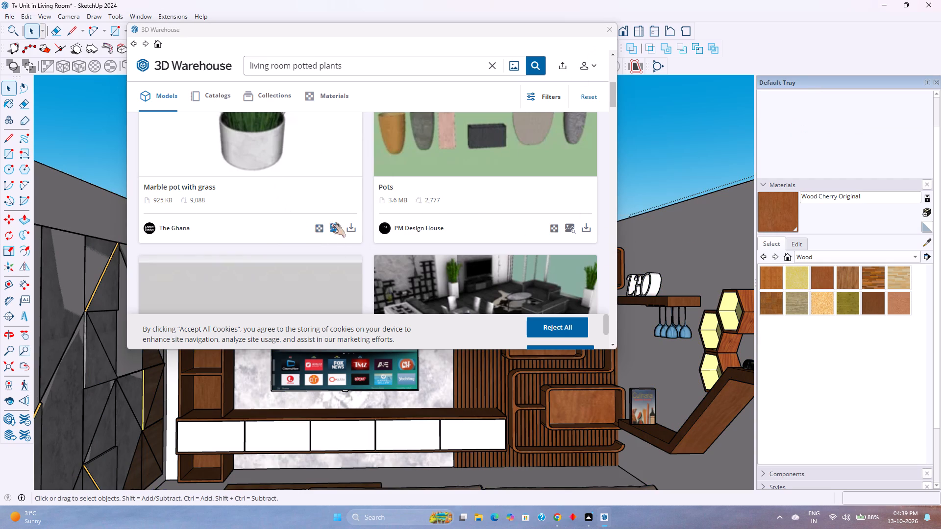
{"action": "left_click", "coordinate": [350, 228]}
{"action": "left_click", "coordinate": [340, 202]}
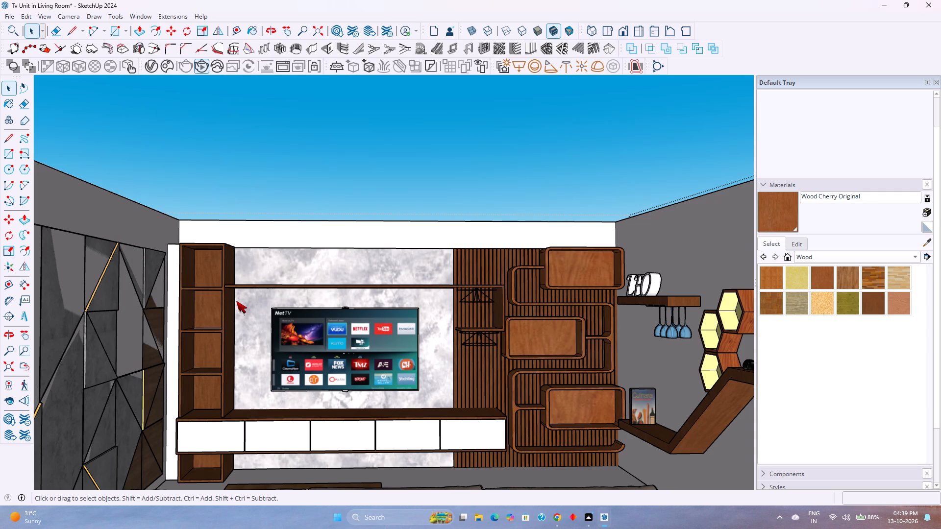
{"action": "scroll", "coordinate": [226, 307], "scroll_direction": "down", "scroll_amount": 4}
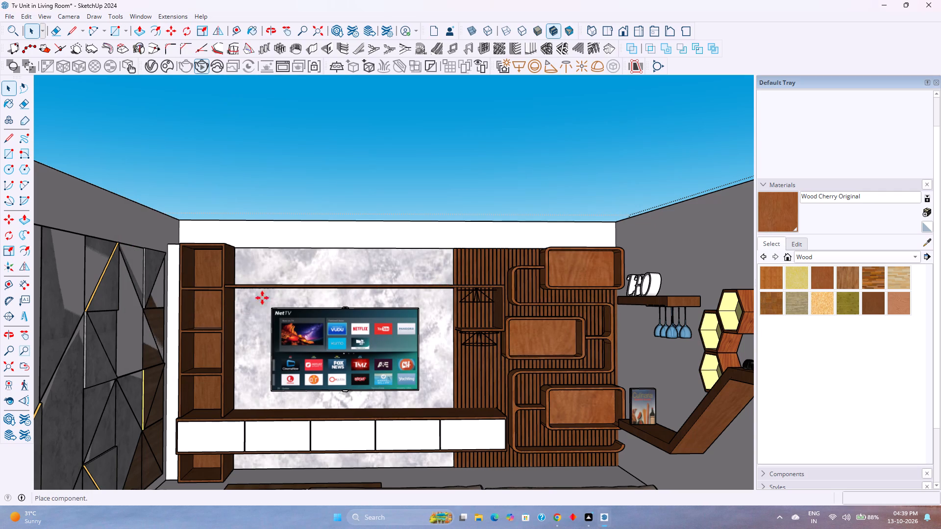
{"action": "scroll", "coordinate": [313, 287], "scroll_direction": "down", "scroll_amount": 3}
{"action": "scroll", "coordinate": [261, 293], "scroll_direction": "up", "scroll_amount": 6}
{"action": "middle_click_drag", "start_coordinate": [261, 292], "coordinate": [264, 317]}
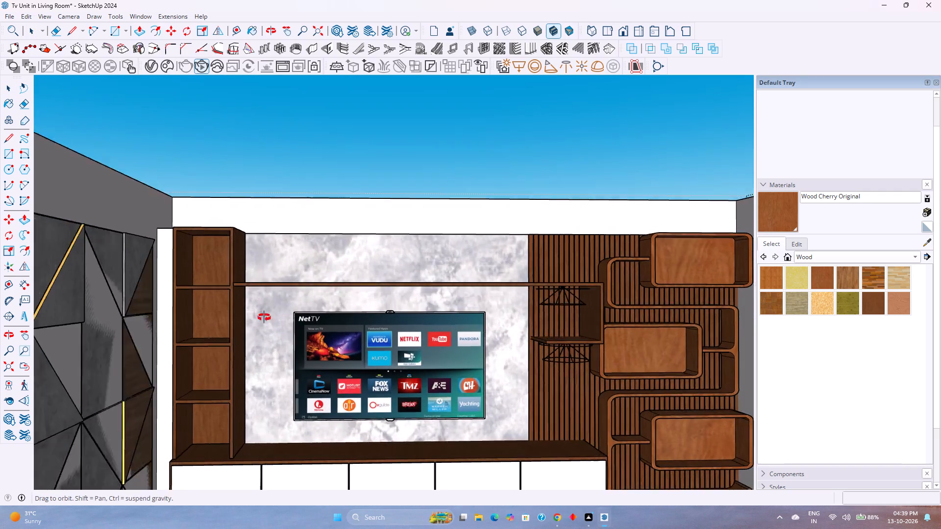
{"action": "middle_click_drag", "start_coordinate": [264, 317], "coordinate": [257, 368]}
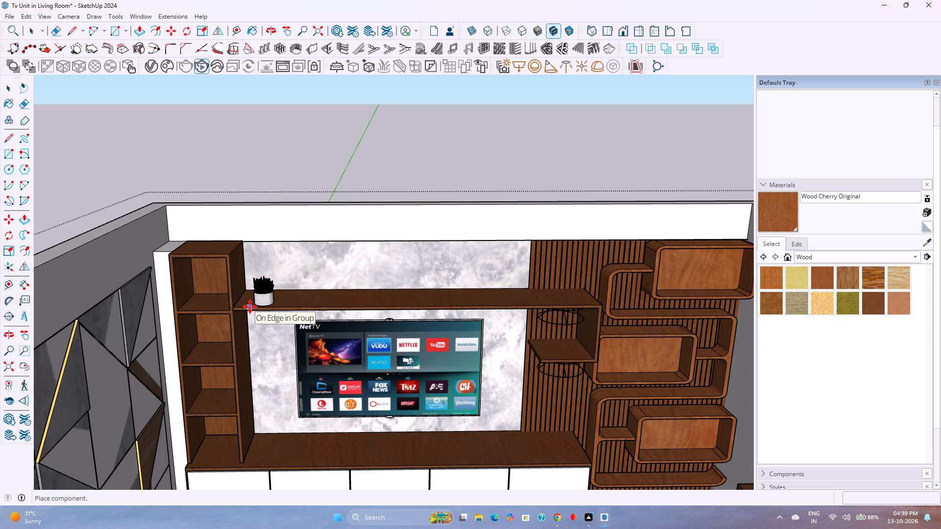
{"action": "left_click", "coordinate": [257, 305]}
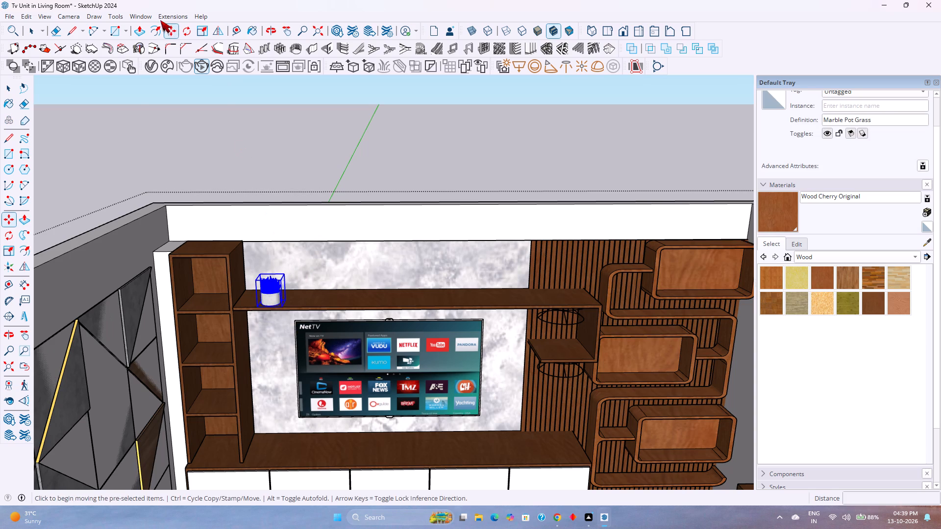
Reopen 3D Warehouse and look through the "living room potted plants" results for another decorative item.
{"action": "left_click", "coordinate": [145, 14]}
{"action": "left_click", "coordinate": [168, 94]}
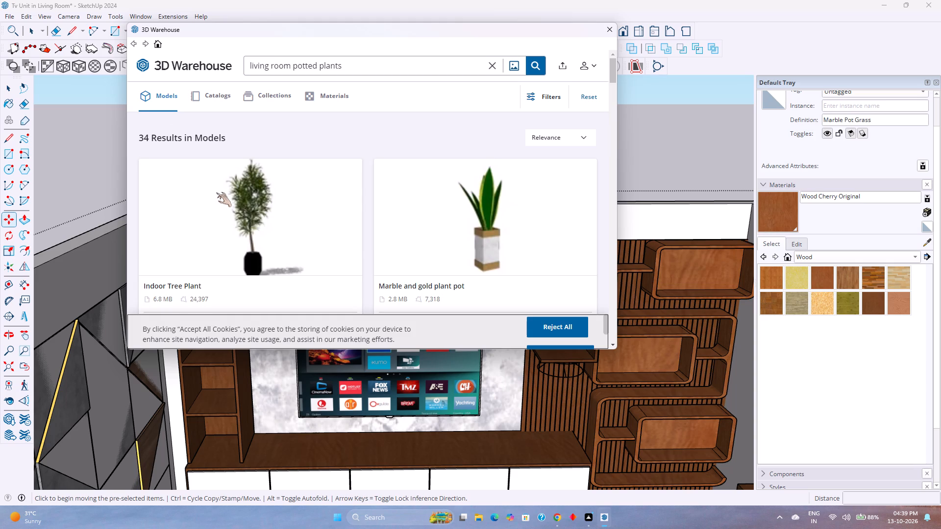
{"action": "scroll", "coordinate": [311, 240], "scroll_direction": "down", "scroll_amount": 5}
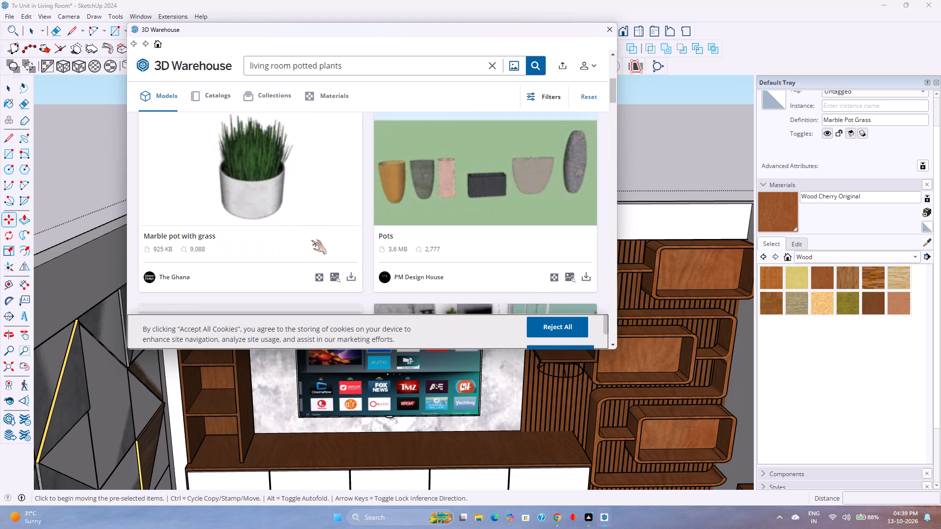
{"action": "scroll", "coordinate": [311, 240], "scroll_direction": "down", "scroll_amount": 15}
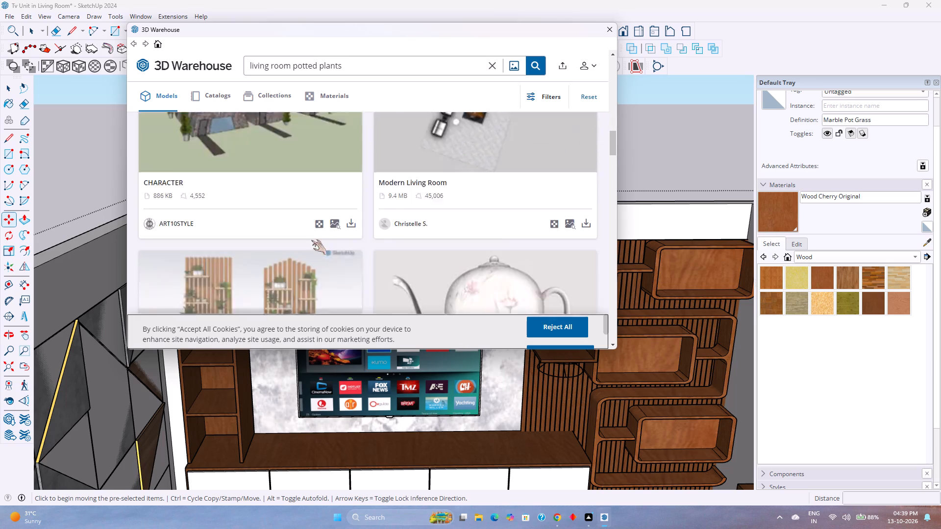
{"action": "scroll", "coordinate": [311, 240], "scroll_direction": "down", "scroll_amount": 1}
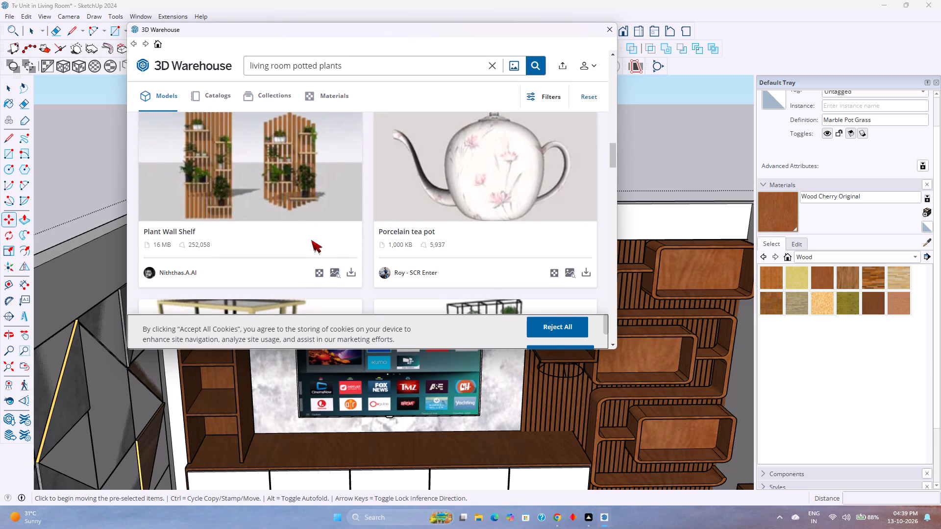
{"action": "scroll", "coordinate": [311, 240], "scroll_direction": "down", "scroll_amount": 3}
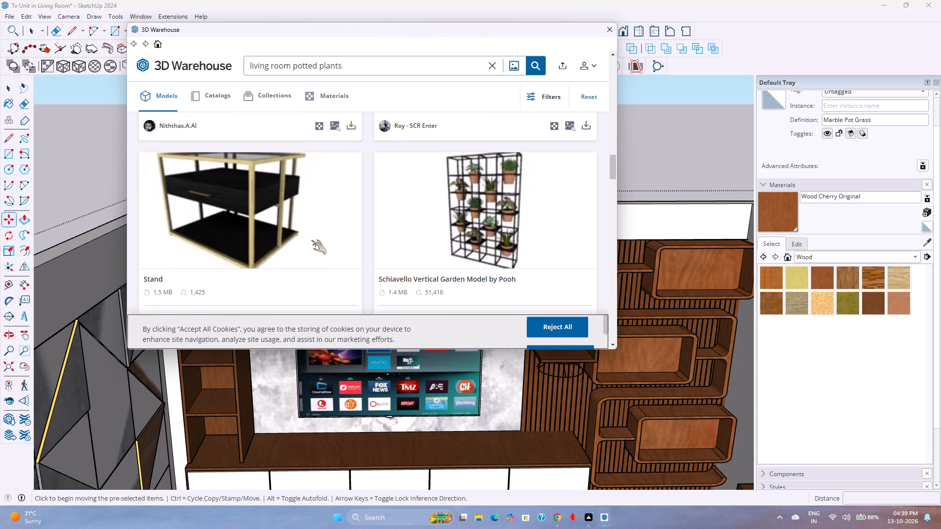
{"action": "scroll", "coordinate": [311, 240], "scroll_direction": "down", "scroll_amount": 12}
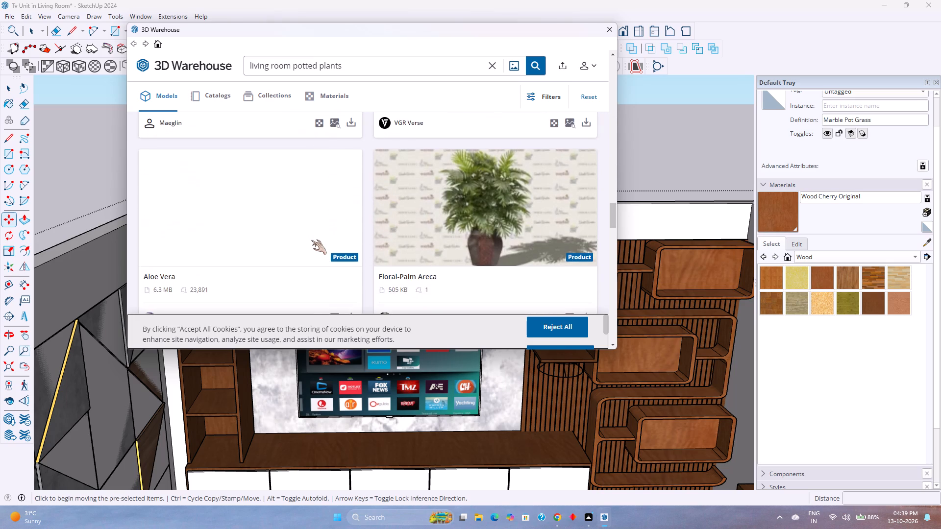
{"action": "scroll", "coordinate": [311, 240], "scroll_direction": "down", "scroll_amount": 6}
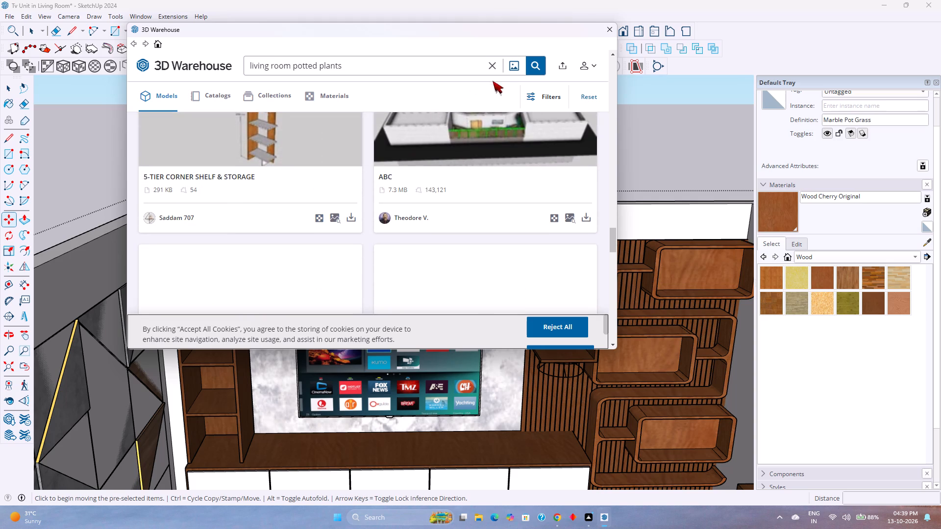
Search 3D Warehouse for "living room decorative objects".
{"action": "left_click", "coordinate": [495, 65]}
{"action": "left_click", "coordinate": [463, 63]}
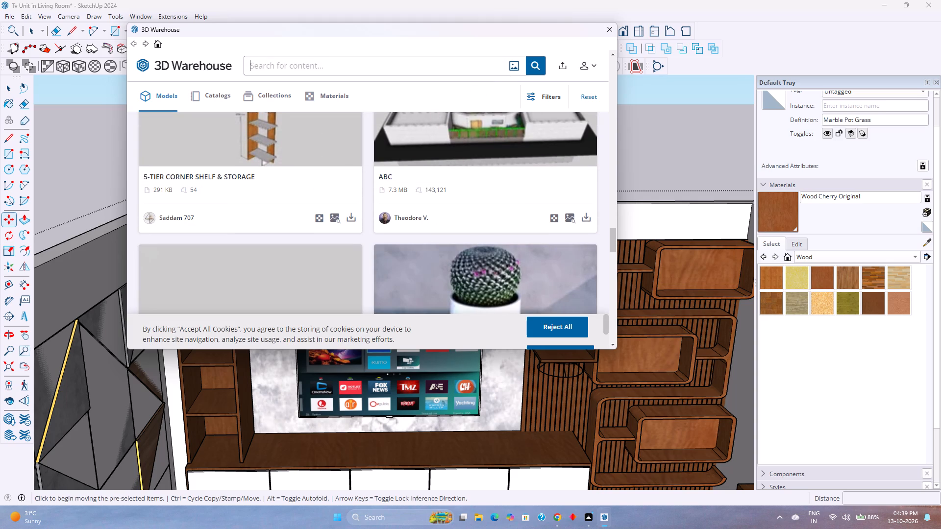
{"action": "type", "text": "decoratiev"}
{"action": "key", "text": "space"}
{"action": "key", "text": "BackSpace"}
{"action": "key", "text": "BackSpace"}
{"action": "key", "text": "BackSpace"}
{"action": "type", "text": "ve"}
{"action": "key", "text": "space"}
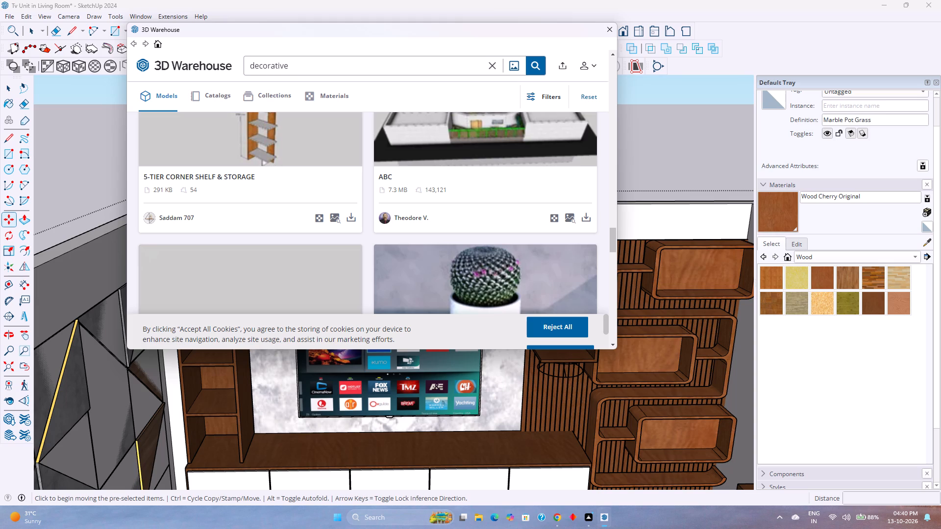
{"action": "key", "text": "BackSpace"}
{"action": "key", "text": "BackSpace"}
{"action": "key", "text": "BackSpace"}
{"action": "key", "text": "BackSpace"}
{"action": "key", "text": "BackSpace"}
{"action": "key", "text": "BackSpace"}
{"action": "key", "text": "BackSpace"}
{"action": "key", "text": "BackSpace"}
{"action": "key", "text": "BackSpace"}
{"action": "key", "text": "BackSpace"}
{"action": "key", "text": "BackSpace"}
{"action": "key", "text": "BackSpace"}
{"action": "key", "text": "BackSpace"}
{"action": "key", "text": "BackSpace"}
{"action": "key", "text": "BackSpace"}
{"action": "key", "text": "BackSpace"}
{"action": "key", "text": "BackSpace"}
{"action": "key", "text": "BackSpace"}
{"action": "key", "text": "BackSpace"}
{"action": "key", "text": "BackSpace"}
{"action": "type", "text": "decorative"}
{"action": "key", "text": "space"}
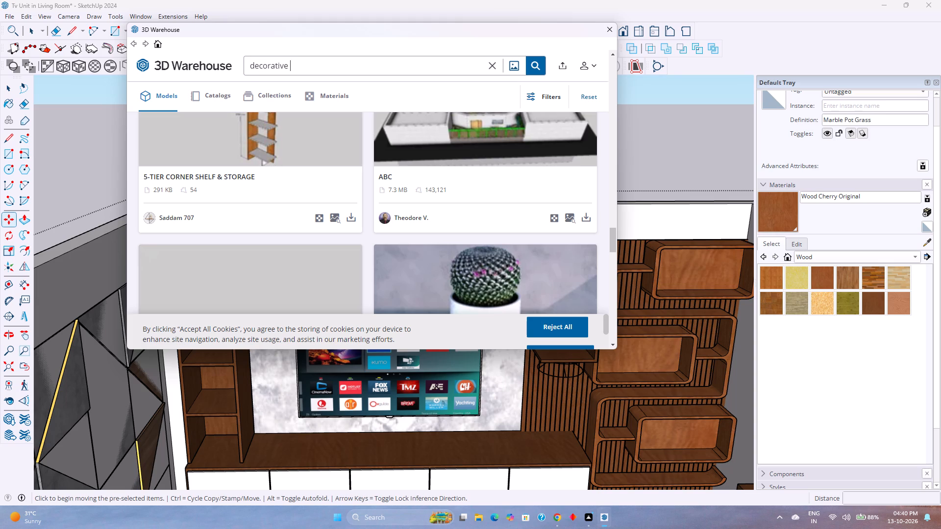
{"action": "key", "text": "Left"}
{"action": "key", "text": "Left"}
{"action": "key", "text": "Left"}
{"action": "key", "text": "Left"}
{"action": "key", "text": "Left"}
{"action": "key", "text": "Left"}
{"action": "key", "text": "Left"}
{"action": "key", "text": "Left"}
{"action": "key", "text": "Left"}
{"action": "key", "text": "Left"}
{"action": "key", "text": "Left"}
{"action": "type", "text": "living romo"}
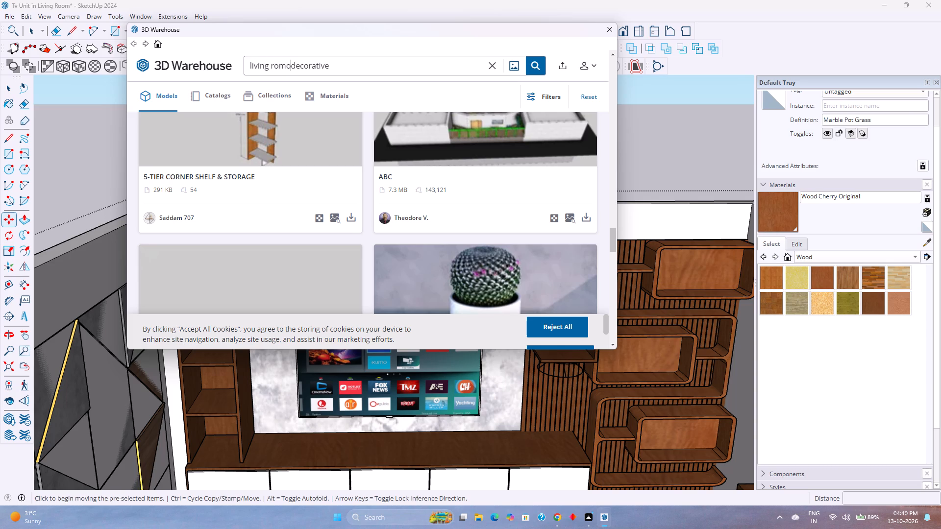
{"action": "key", "text": "BackSpace"}
{"action": "key", "text": "BackSpace"}
{"action": "type", "text": "om"}
{"action": "key", "text": "space"}
{"action": "key", "text": "Right"}
{"action": "key", "text": "Right"}
{"action": "key", "text": "Right"}
{"action": "key", "text": "Right"}
{"action": "key", "text": "Right"}
{"action": "key", "text": "Right"}
{"action": "key", "text": "Right"}
{"action": "key", "text": "Right"}
{"action": "key", "text": "Right"}
{"action": "key", "text": "Right"}
{"action": "key", "text": "Right"}
{"action": "type", "text": "objects"}
{"action": "key", "text": "Return"}
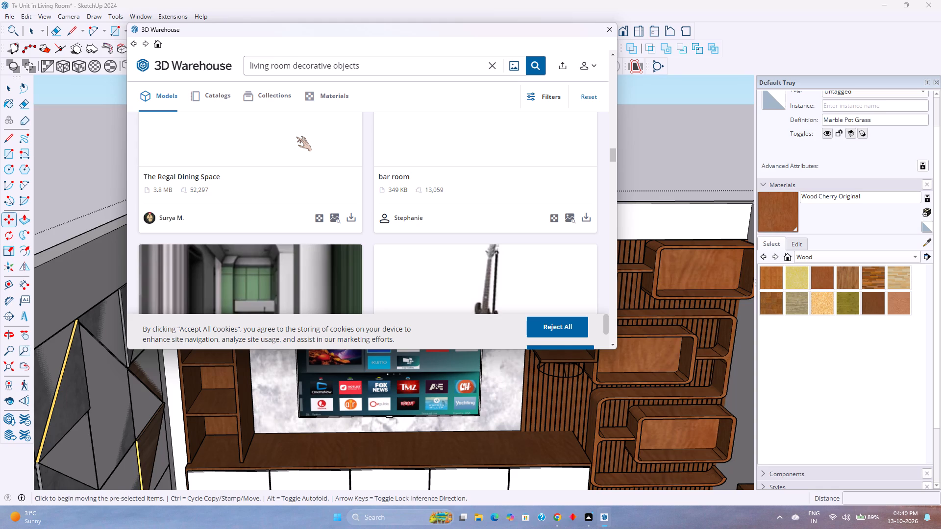
Look through the decorative object results for small pieces to put on the shelves.
{"action": "scroll", "coordinate": [333, 250], "scroll_direction": "up", "scroll_amount": 3}
{"action": "scroll", "coordinate": [333, 250], "scroll_direction": "down", "scroll_amount": 5}
{"action": "scroll", "coordinate": [333, 250], "scroll_direction": "up", "scroll_amount": 8}
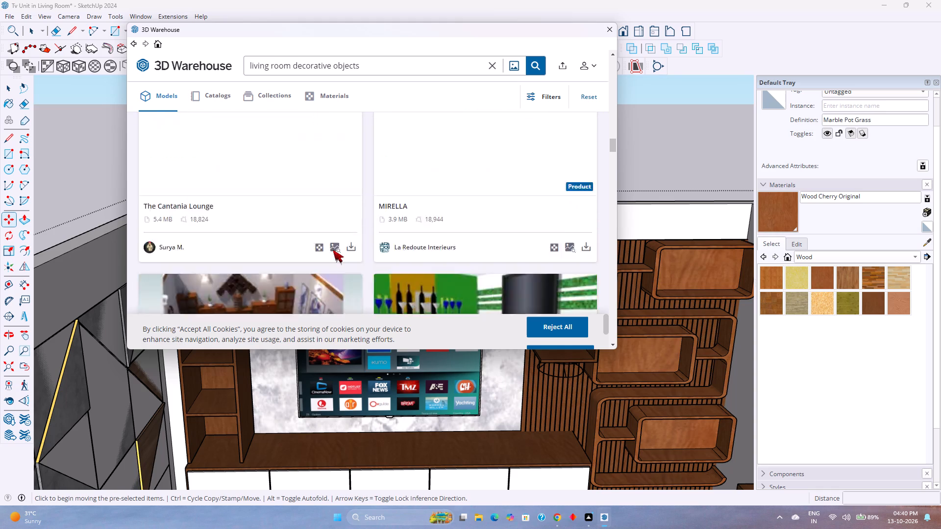
{"action": "scroll", "coordinate": [333, 250], "scroll_direction": "up", "scroll_amount": 18}
{"action": "scroll", "coordinate": [333, 250], "scroll_direction": "up", "scroll_amount": 4}
{"action": "scroll", "coordinate": [333, 250], "scroll_direction": "down", "scroll_amount": 1}
{"action": "scroll", "coordinate": [333, 250], "scroll_direction": "up", "scroll_amount": 6}
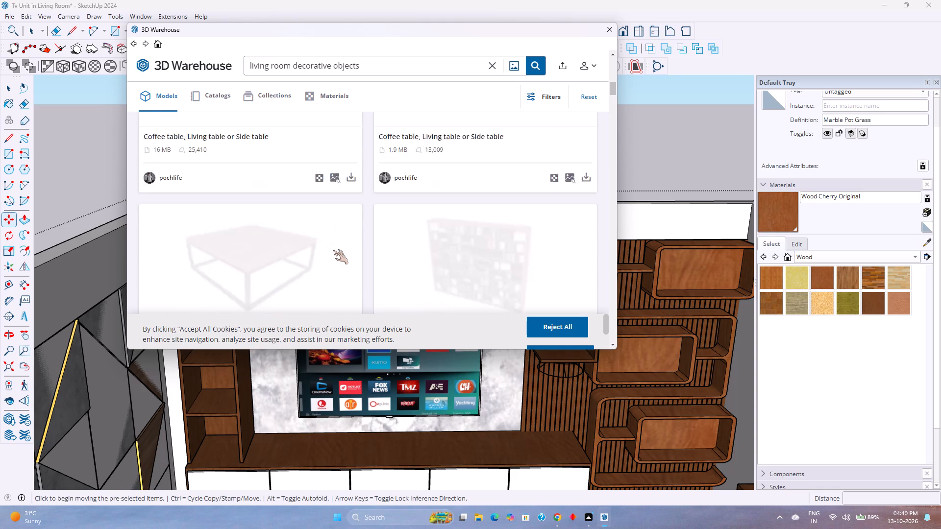
{"action": "scroll", "coordinate": [333, 250], "scroll_direction": "up", "scroll_amount": 7}
{"action": "scroll", "coordinate": [333, 250], "scroll_direction": "down", "scroll_amount": 5}
{"action": "scroll", "coordinate": [333, 250], "scroll_direction": "up", "scroll_amount": 5}
{"action": "scroll", "coordinate": [333, 250], "scroll_direction": "down", "scroll_amount": 6}
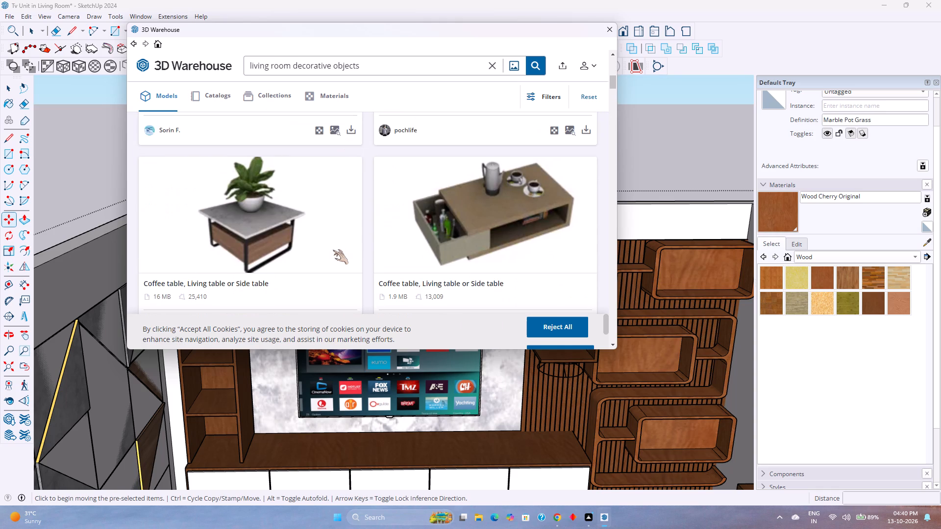
{"action": "scroll", "coordinate": [333, 250], "scroll_direction": "up", "scroll_amount": 16}
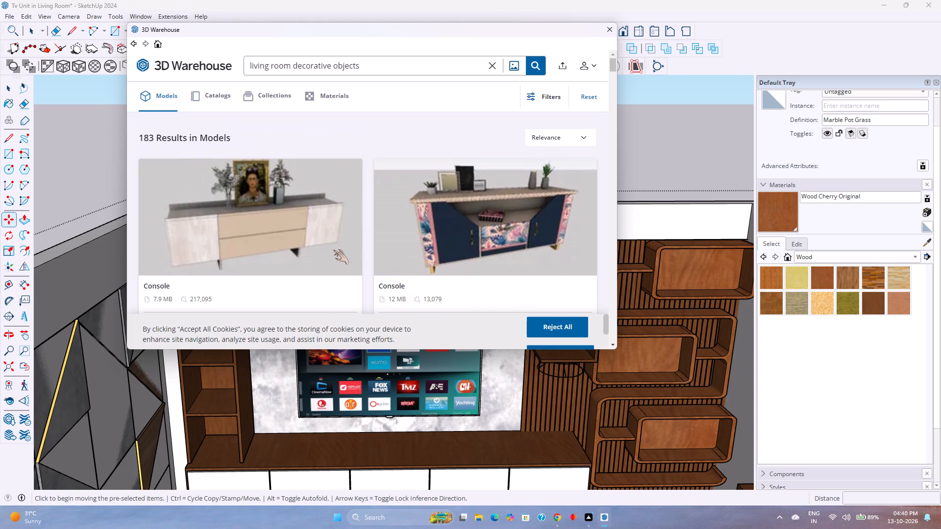
Search 3D Warehouse for "flower vasee".
{"action": "left_click", "coordinate": [496, 66]}
{"action": "left_click", "coordinate": [490, 66]}
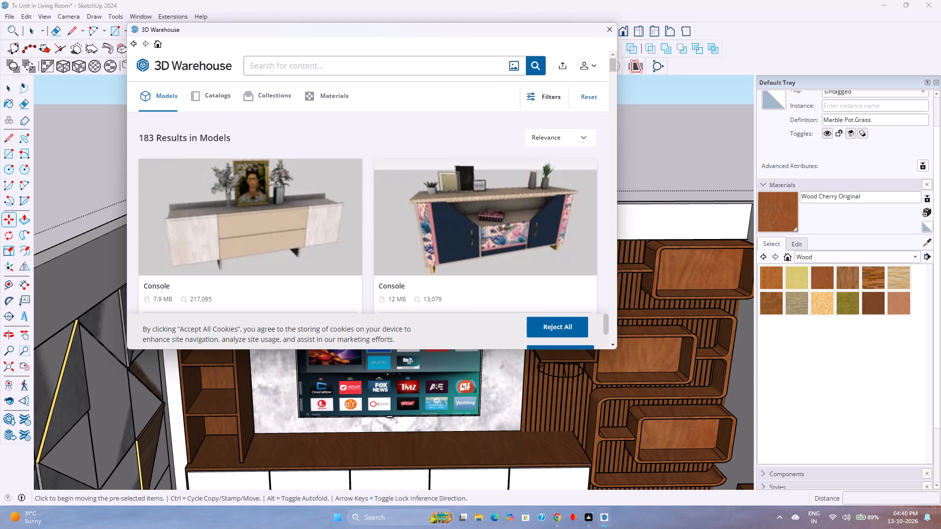
{"action": "type", "text": "flower vasee"}
{"action": "key", "text": "Delete"}
{"action": "key", "text": "Return"}
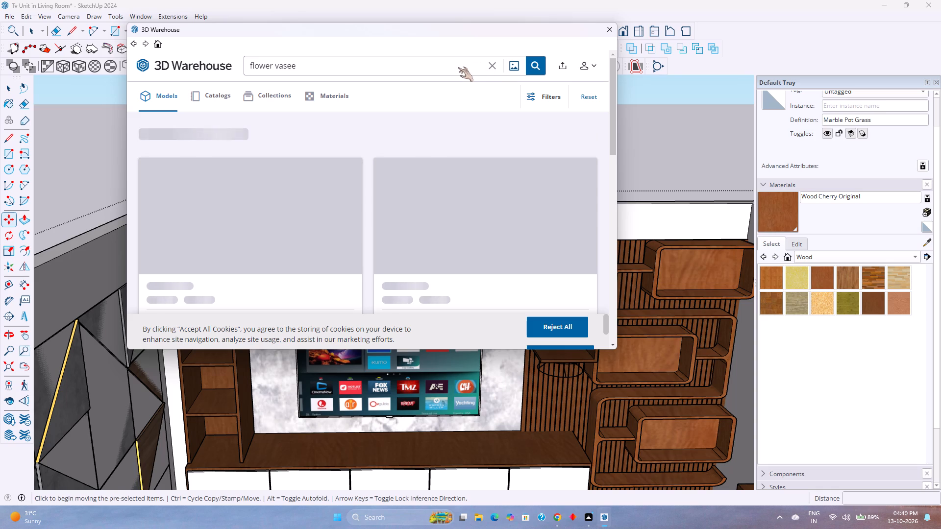
{"action": "left_click", "coordinate": [458, 67]}
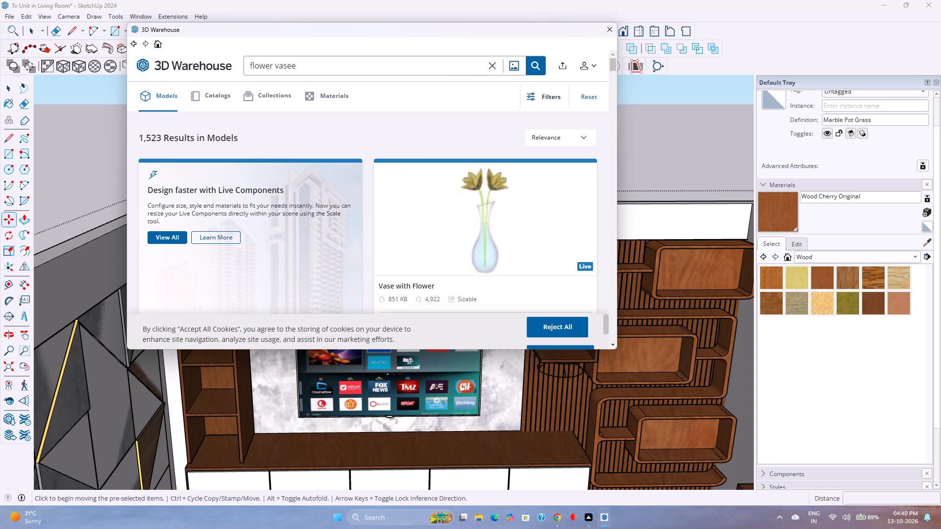
Load the 20 MB "Vase flower" model from the vase results directly into the living room model.
{"action": "scroll", "coordinate": [500, 235], "scroll_direction": "down", "scroll_amount": 4}
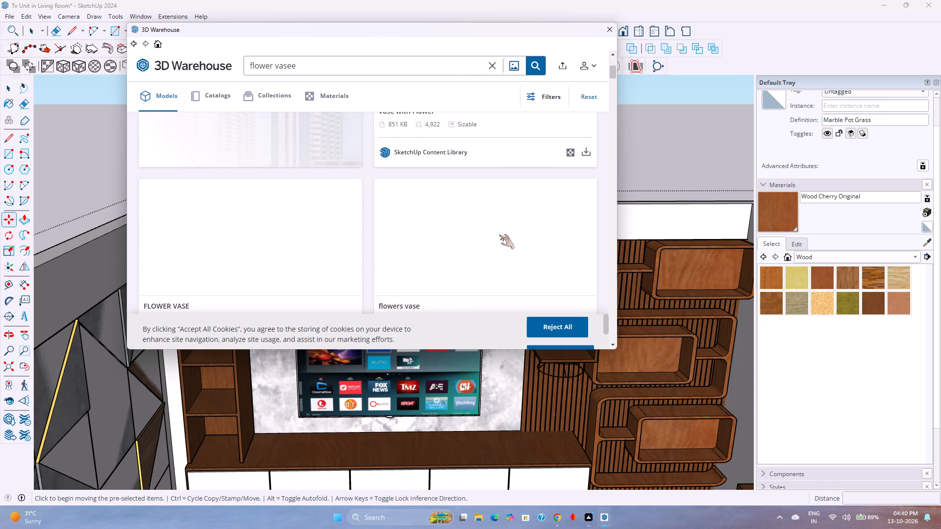
{"action": "scroll", "coordinate": [499, 235], "scroll_direction": "down", "scroll_amount": 4}
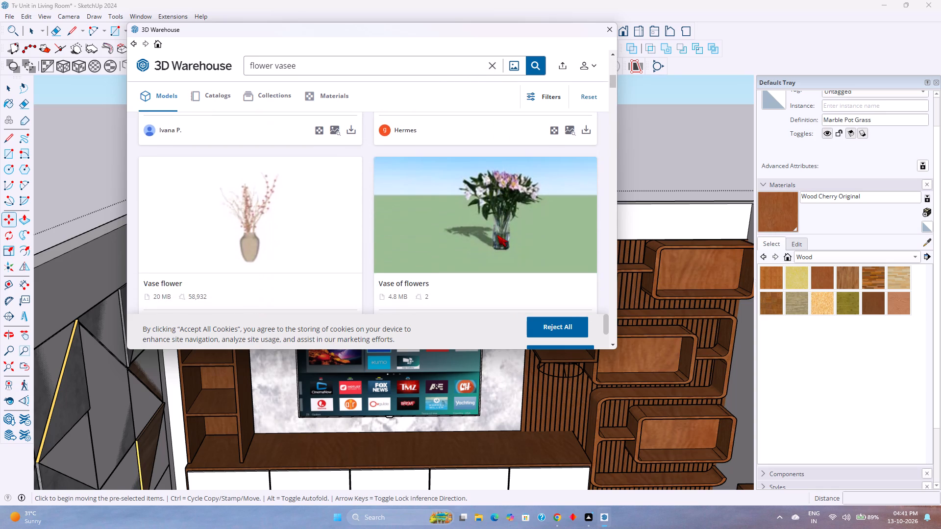
{"action": "scroll", "coordinate": [497, 235], "scroll_direction": "down", "scroll_amount": 2}
{"action": "scroll", "coordinate": [364, 227], "scroll_direction": "down", "scroll_amount": 2}
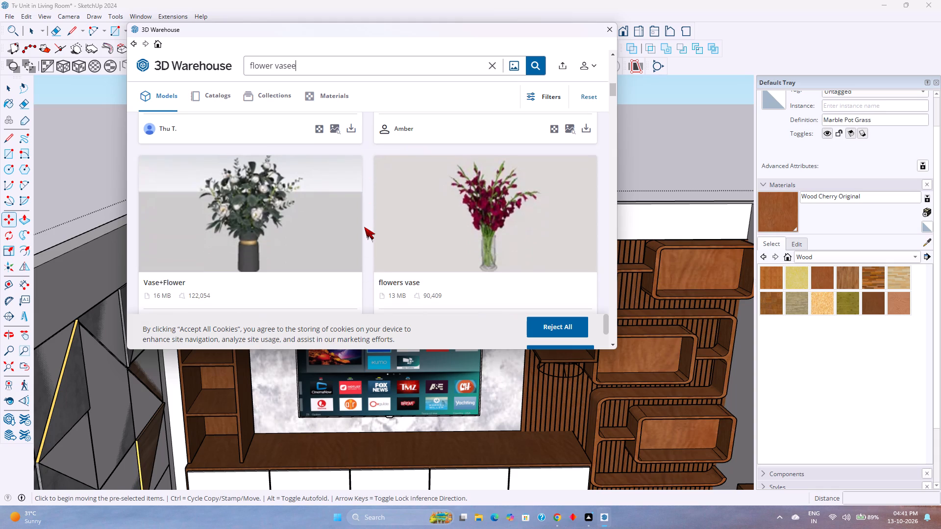
{"action": "left_click", "coordinate": [349, 126]}
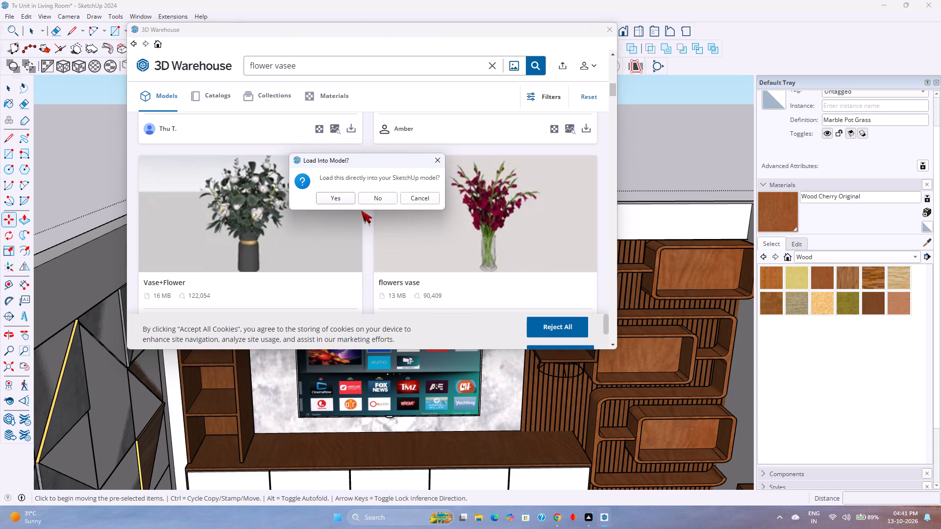
{"action": "left_click", "coordinate": [345, 196]}
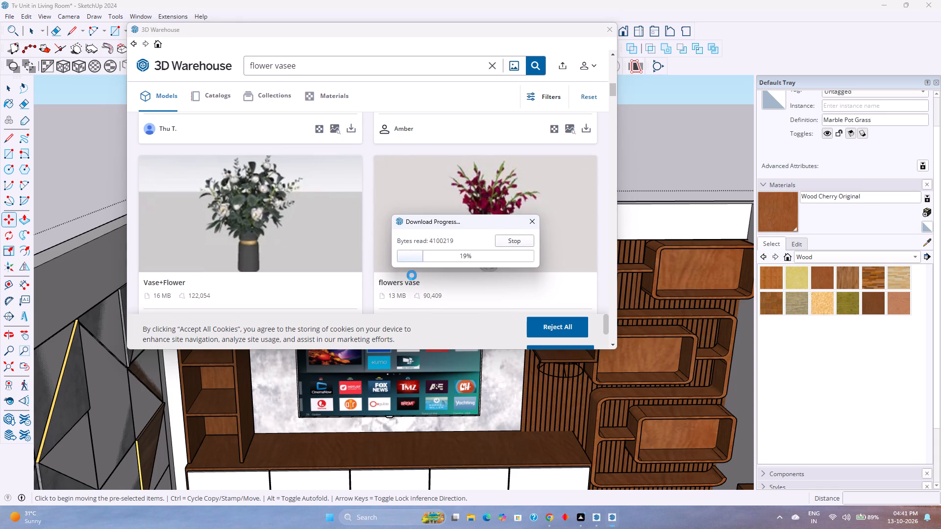
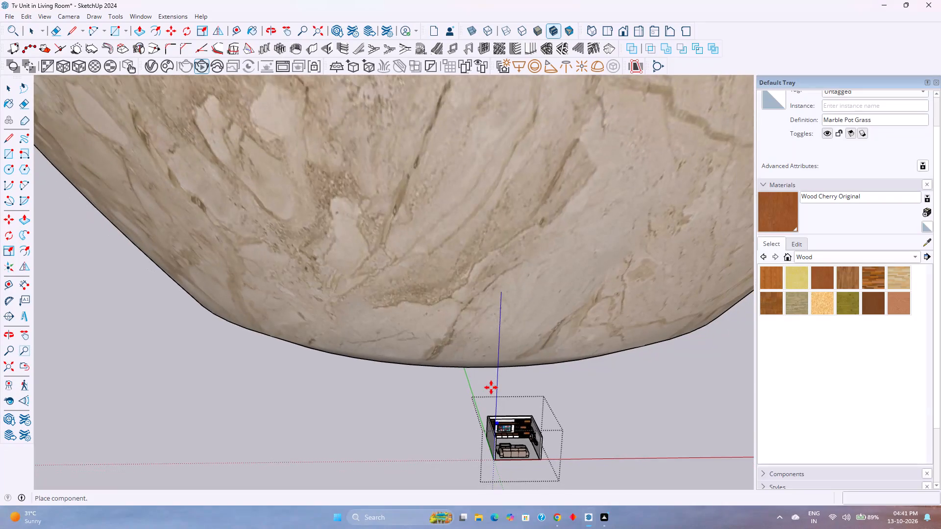
Place the loaded "Vase flower" component on the ground in open space near the model origin.
{"action": "scroll", "coordinate": [414, 408], "scroll_direction": "down", "scroll_amount": 15}
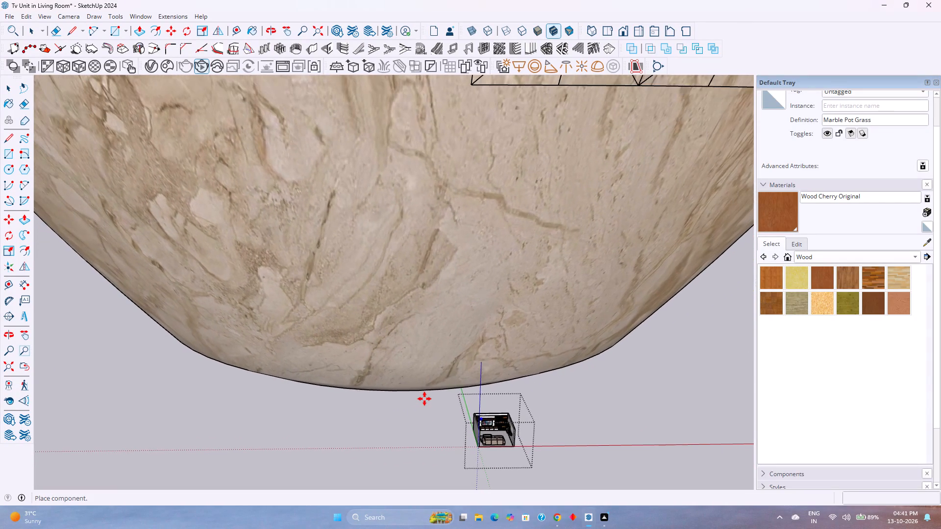
{"action": "scroll", "coordinate": [424, 399], "scroll_direction": "down", "scroll_amount": 3}
{"action": "scroll", "coordinate": [428, 396], "scroll_direction": "down", "scroll_amount": 20}
{"action": "scroll", "coordinate": [428, 396], "scroll_direction": "down", "scroll_amount": 5}
{"action": "scroll", "coordinate": [346, 399], "scroll_direction": "down", "scroll_amount": 4}
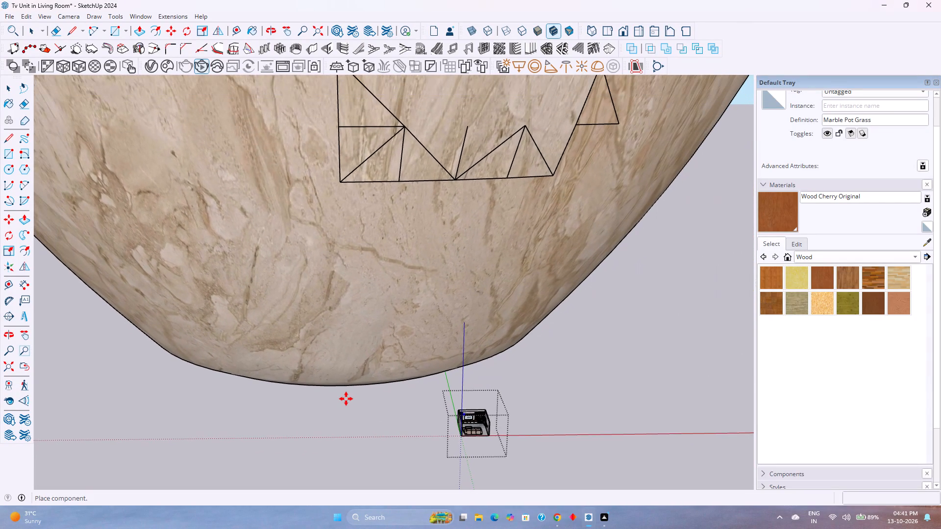
{"action": "scroll", "coordinate": [346, 399], "scroll_direction": "down", "scroll_amount": 20}
{"action": "scroll", "coordinate": [346, 399], "scroll_direction": "down", "scroll_amount": 18}
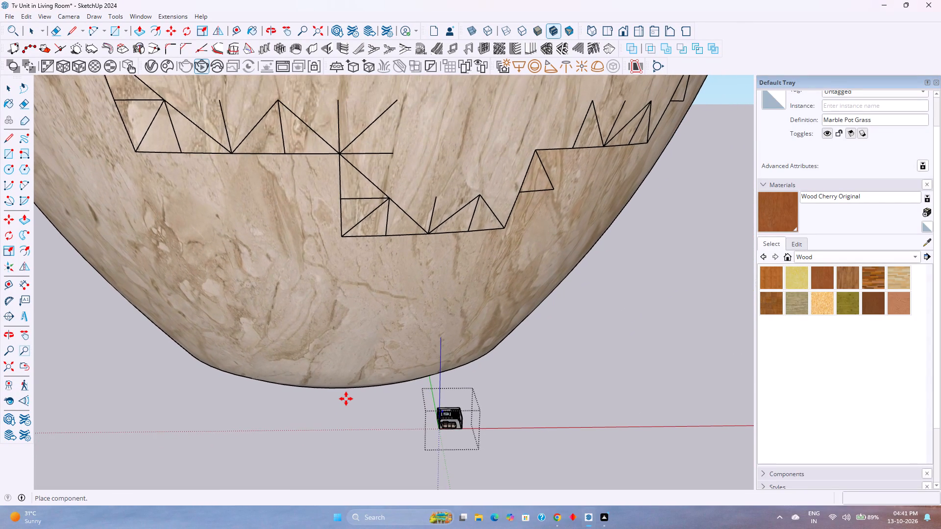
{"action": "scroll", "coordinate": [346, 399], "scroll_direction": "down", "scroll_amount": 20}
{"action": "scroll", "coordinate": [346, 399], "scroll_direction": "down", "scroll_amount": 14}
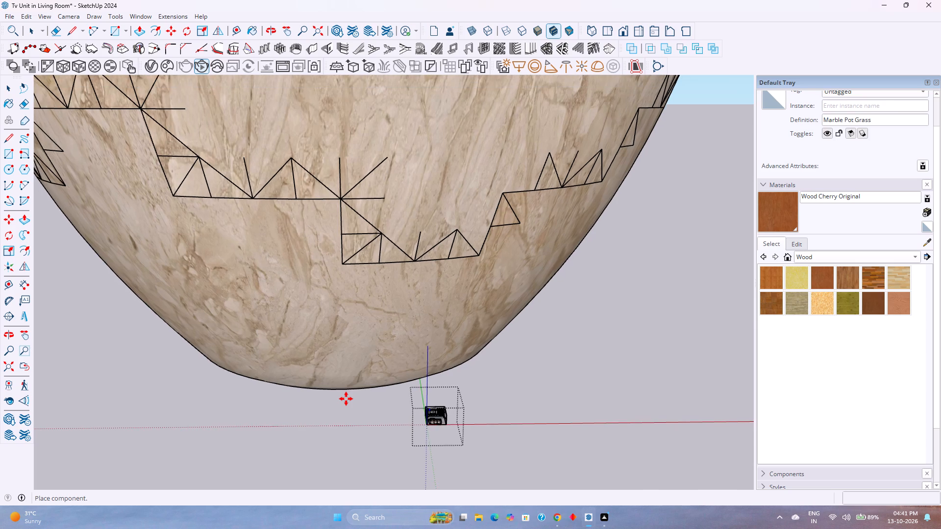
{"action": "scroll", "coordinate": [346, 399], "scroll_direction": "down", "scroll_amount": 20}
{"action": "scroll", "coordinate": [346, 399], "scroll_direction": "down", "scroll_amount": 14}
{"action": "scroll", "coordinate": [346, 399], "scroll_direction": "up", "scroll_amount": 1}
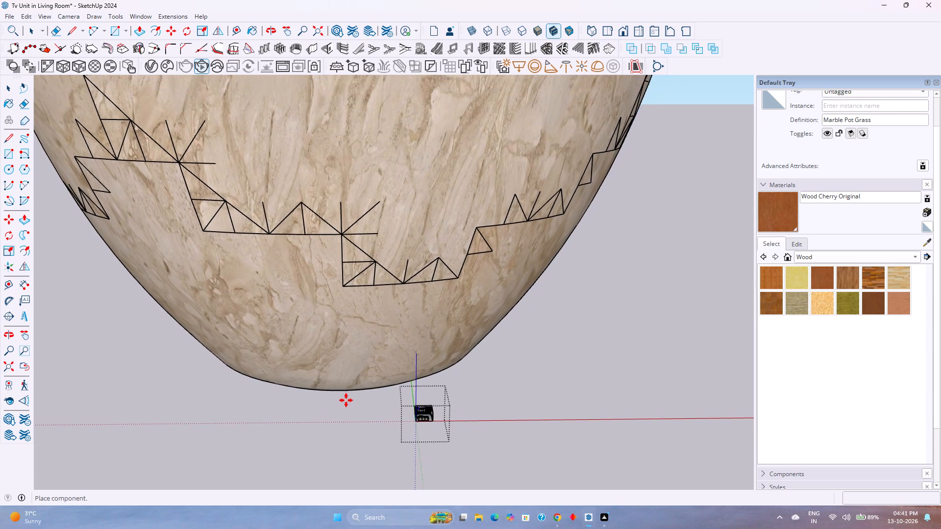
{"action": "scroll", "coordinate": [349, 404], "scroll_direction": "down", "scroll_amount": 4}
{"action": "left_click", "coordinate": [222, 409]}
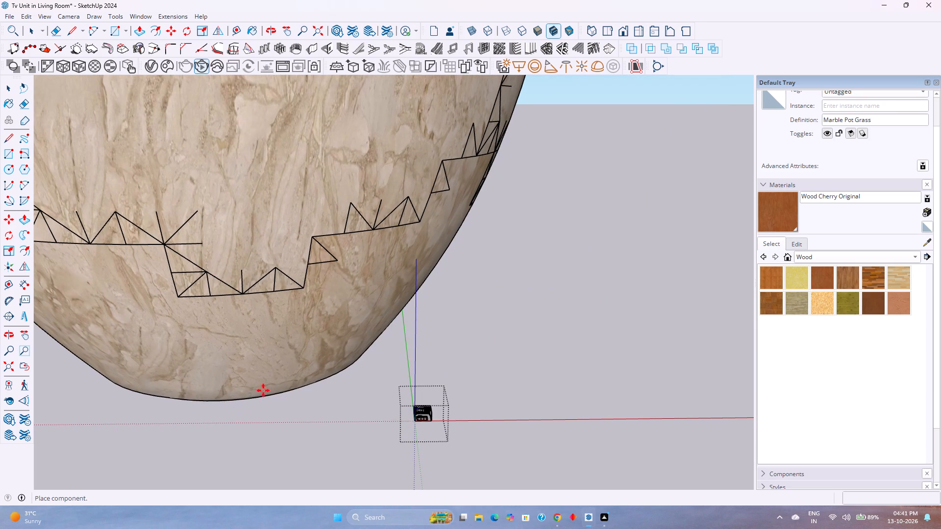
Shrink the placed flower vase uniformly from its corners in successive scalings, the last by a factor of about 0.11.
{"action": "key", "text": "s"}
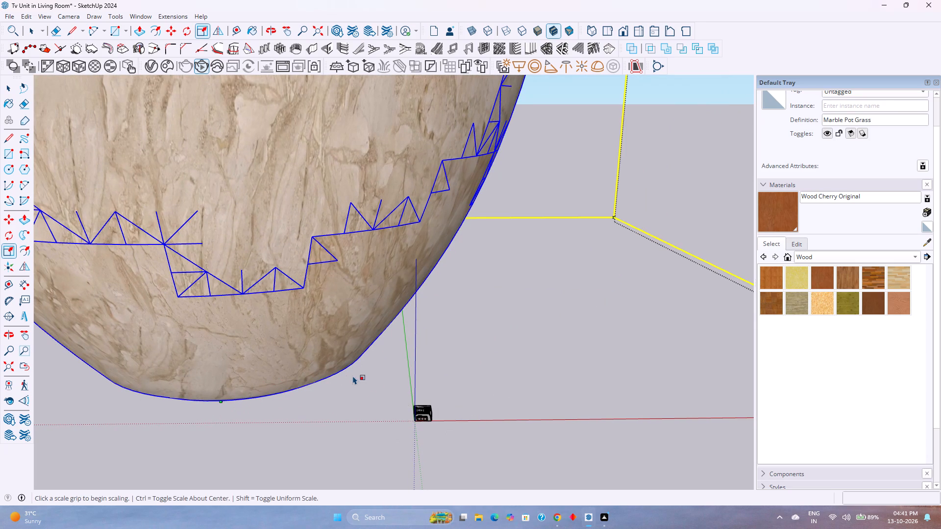
{"action": "scroll", "coordinate": [345, 380], "scroll_direction": "down", "scroll_amount": 20}
{"action": "scroll", "coordinate": [345, 380], "scroll_direction": "down", "scroll_amount": 1}
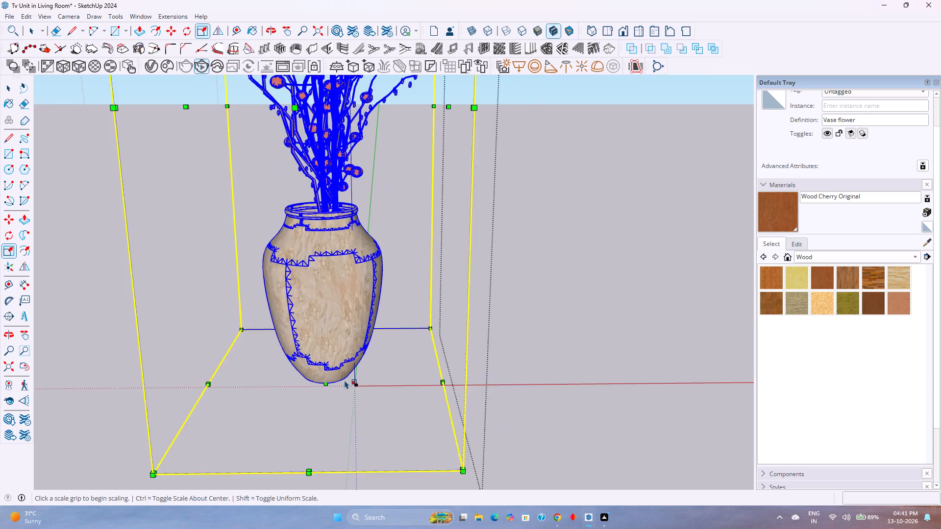
{"action": "scroll", "coordinate": [345, 380], "scroll_direction": "down", "scroll_amount": 13}
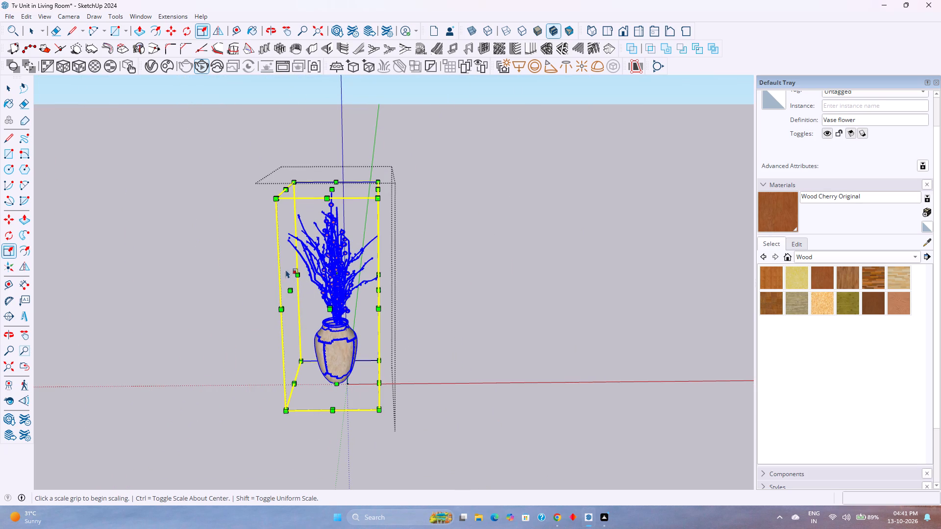
{"action": "left_click", "coordinate": [274, 194]}
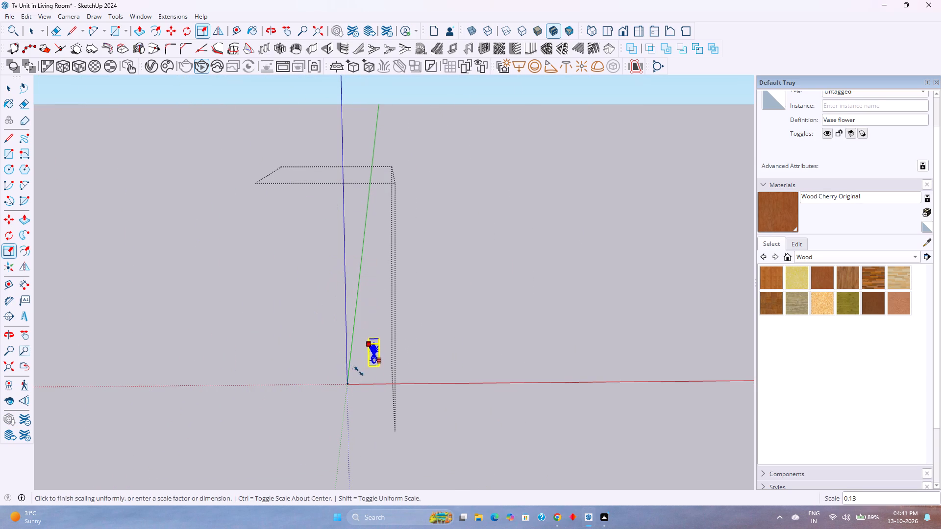
{"action": "scroll", "coordinate": [386, 361], "scroll_direction": "up", "scroll_amount": 20}
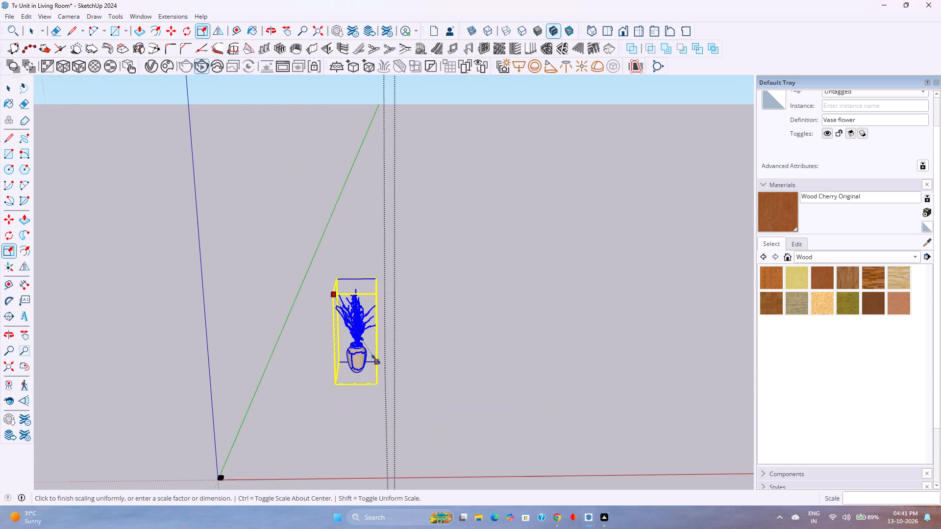
{"action": "left_click", "coordinate": [336, 389]}
{"action": "left_click", "coordinate": [375, 278]}
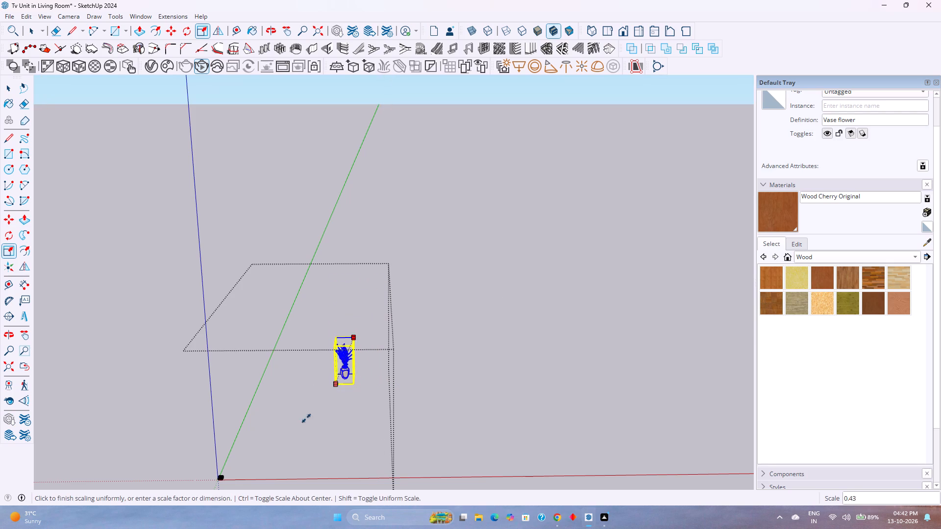
{"action": "left_click_drag", "start_coordinate": [302, 425], "coordinate": [350, 343]}
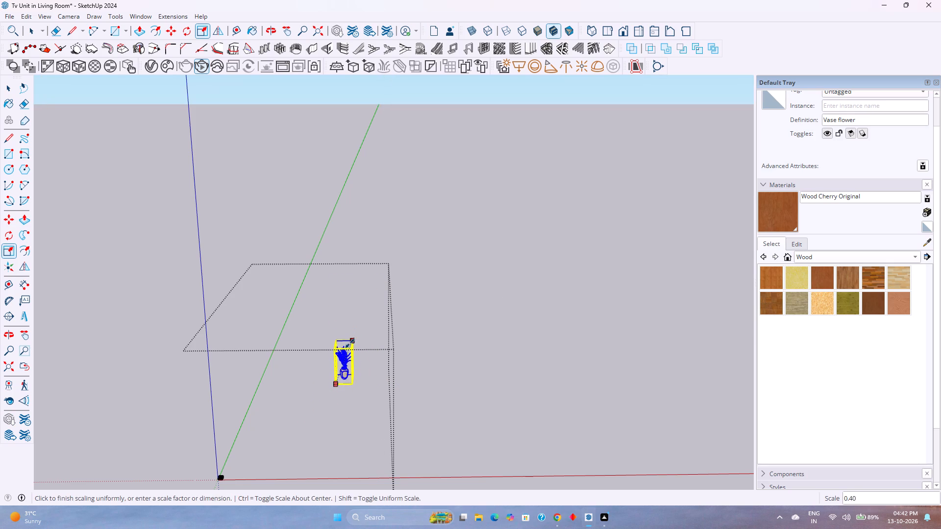
{"action": "left_click_drag", "start_coordinate": [350, 343], "coordinate": [344, 375]}
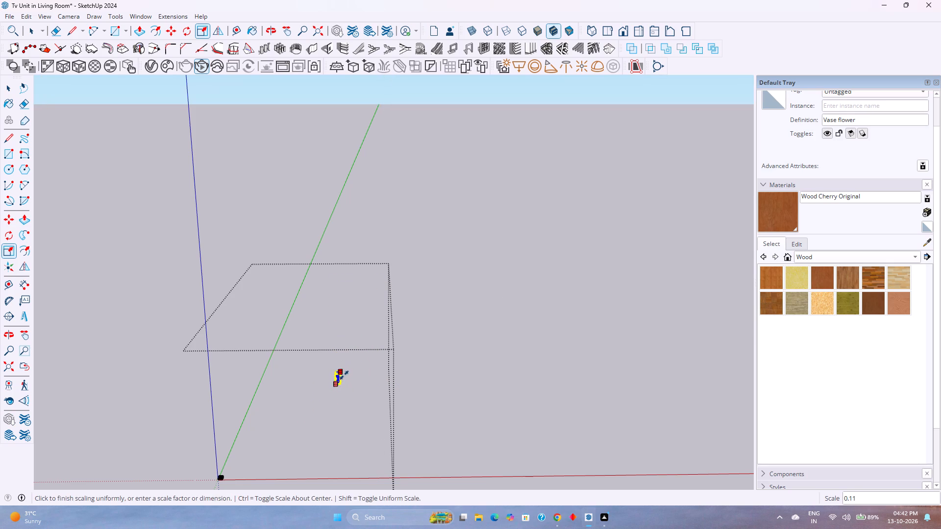
{"action": "left_click_drag", "start_coordinate": [344, 375], "coordinate": [343, 378]}
Scale the flower vase down uniformly twice more from its top corner, the last time by about 0.31.
{"action": "scroll", "coordinate": [343, 378], "scroll_direction": "up", "scroll_amount": 17}
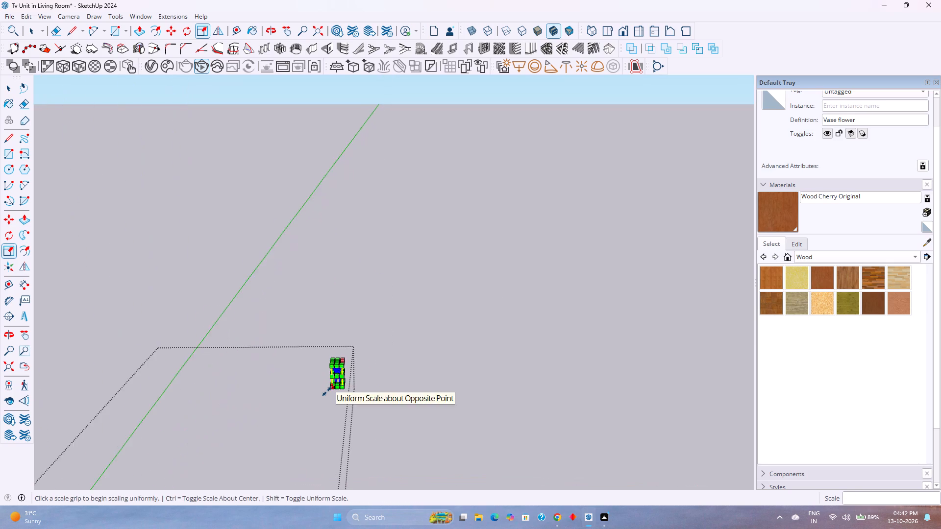
{"action": "scroll", "coordinate": [327, 391], "scroll_direction": "up", "scroll_amount": 20}
{"action": "scroll", "coordinate": [327, 391], "scroll_direction": "up", "scroll_amount": 7}
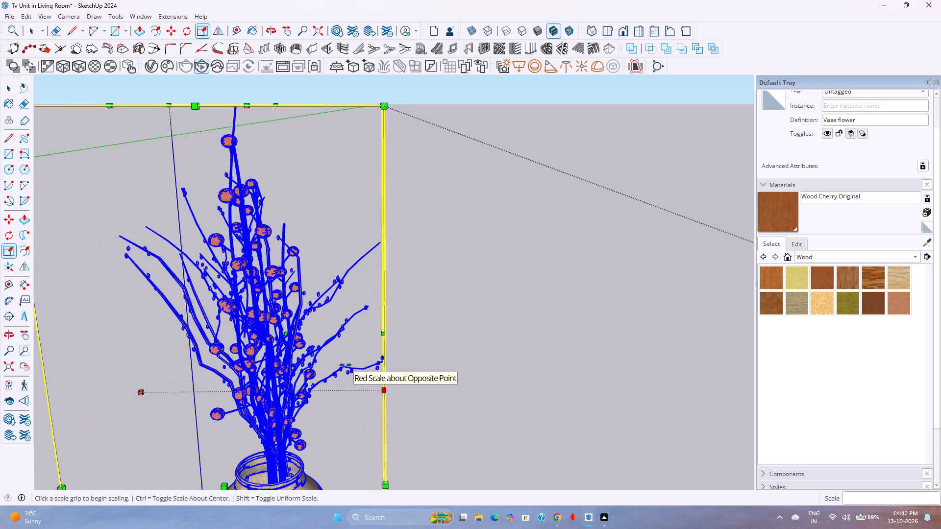
{"action": "scroll", "coordinate": [346, 365], "scroll_direction": "down", "scroll_amount": 3}
{"action": "left_click", "coordinate": [370, 167]}
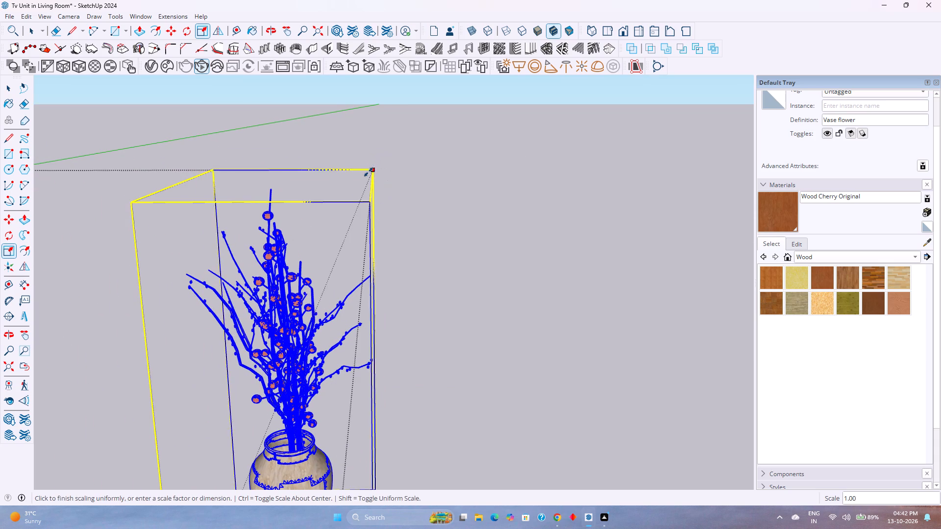
{"action": "left_click", "coordinate": [230, 455]}
{"action": "middle_click_drag", "start_coordinate": [230, 455], "coordinate": [291, 299], "text": "shift"}
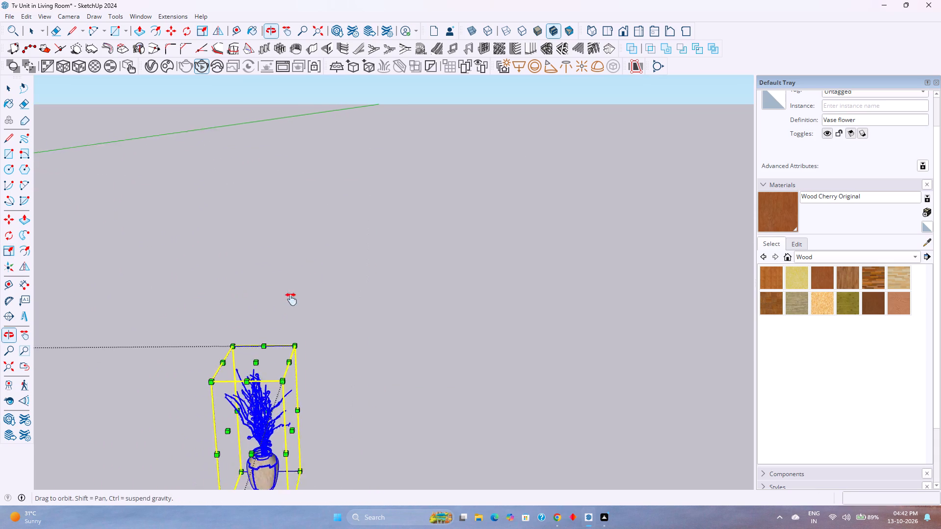
{"action": "middle_click_drag", "start_coordinate": [291, 299], "coordinate": [315, 271], "text": "shift"}
{"action": "middle_click", "coordinate": [332, 256], "text": "shift"}
{"action": "left_click", "coordinate": [318, 314]}
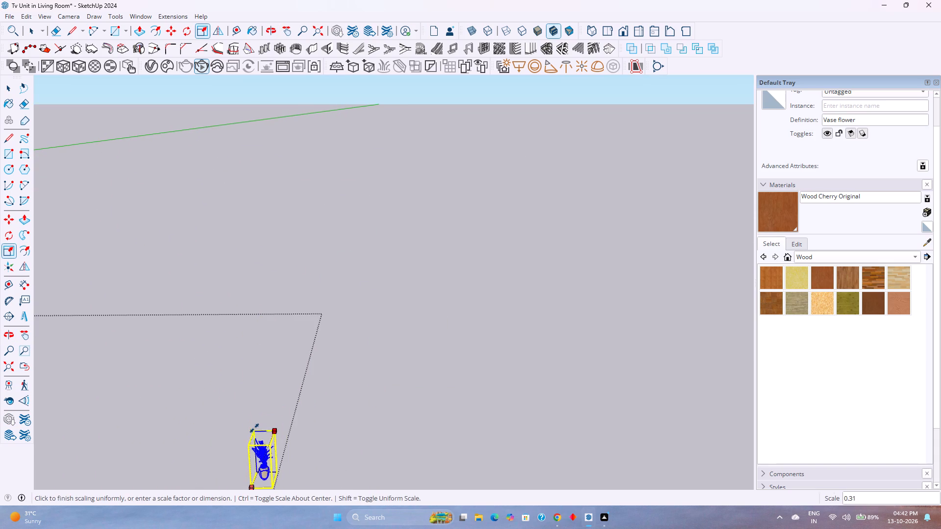
{"action": "left_click", "coordinate": [254, 428]}
Move the flower vase from outside into the living room, beside the geometric wall panelling near the sofa.
{"action": "middle_click_drag", "start_coordinate": [281, 416], "coordinate": [424, 319], "text": "shift"}
{"action": "scroll", "coordinate": [449, 313], "scroll_direction": "down", "scroll_amount": 8}
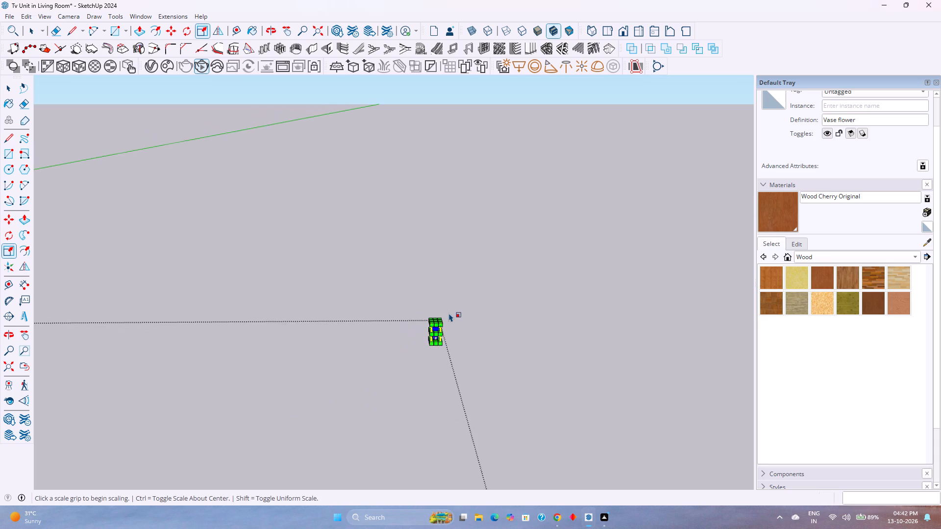
{"action": "scroll", "coordinate": [449, 313], "scroll_direction": "down", "scroll_amount": 16}
{"action": "key", "text": "m"}
{"action": "scroll", "coordinate": [441, 328], "scroll_direction": "up", "scroll_amount": 2}
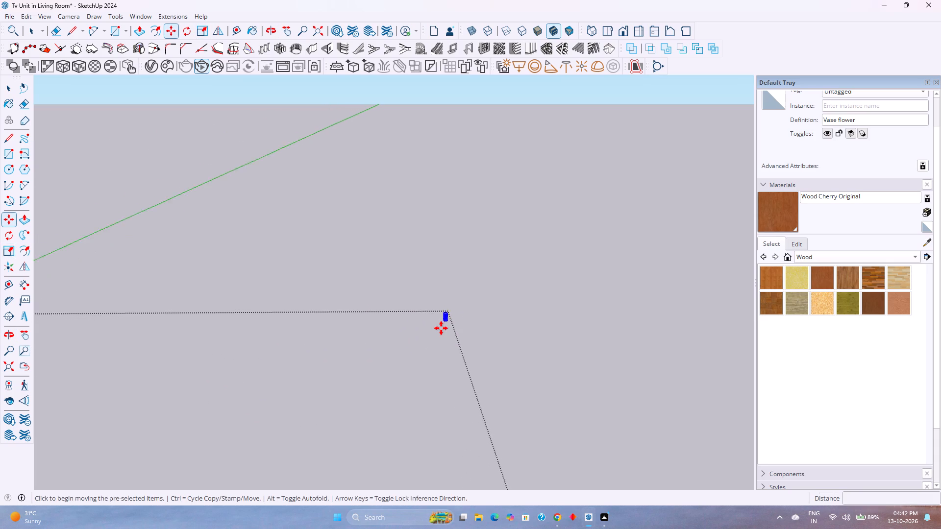
{"action": "scroll", "coordinate": [441, 328], "scroll_direction": "up", "scroll_amount": 20}
{"action": "scroll", "coordinate": [441, 328], "scroll_direction": "up", "scroll_amount": 6}
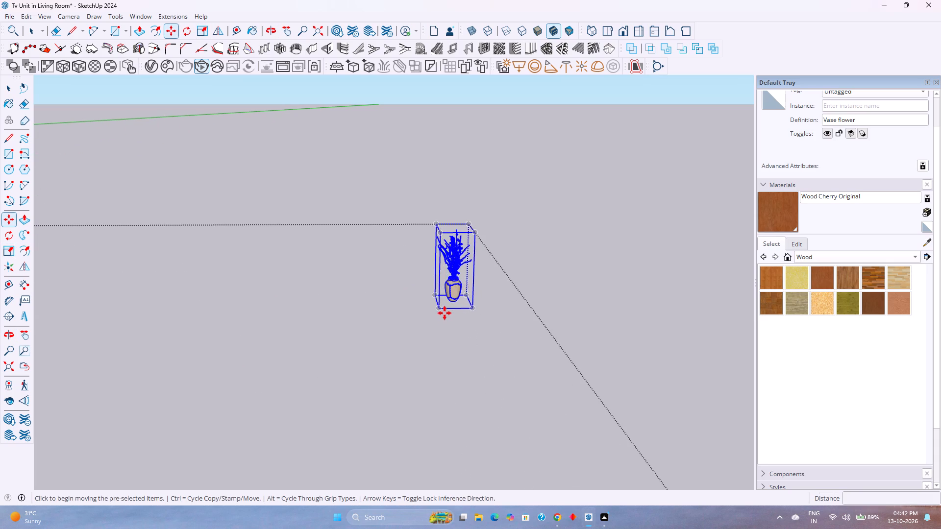
{"action": "left_click", "coordinate": [442, 309]}
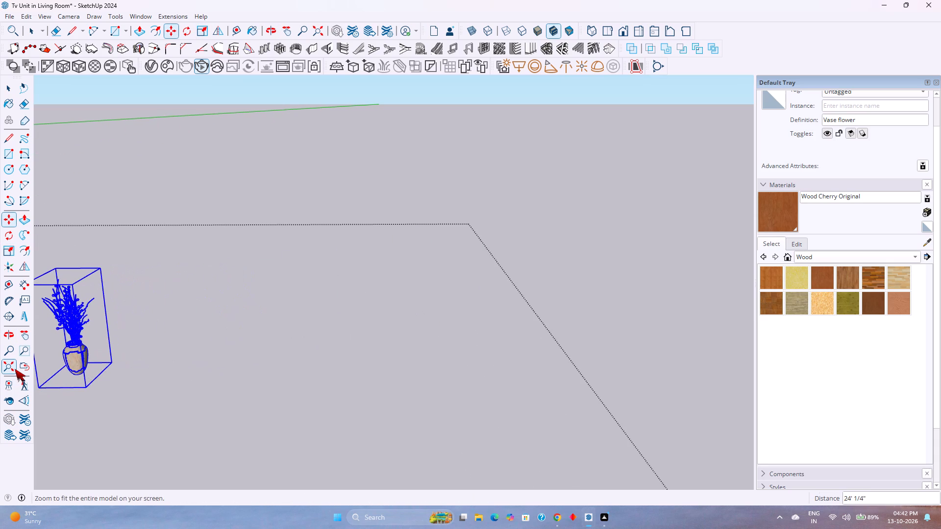
{"action": "left_click", "coordinate": [15, 369]}
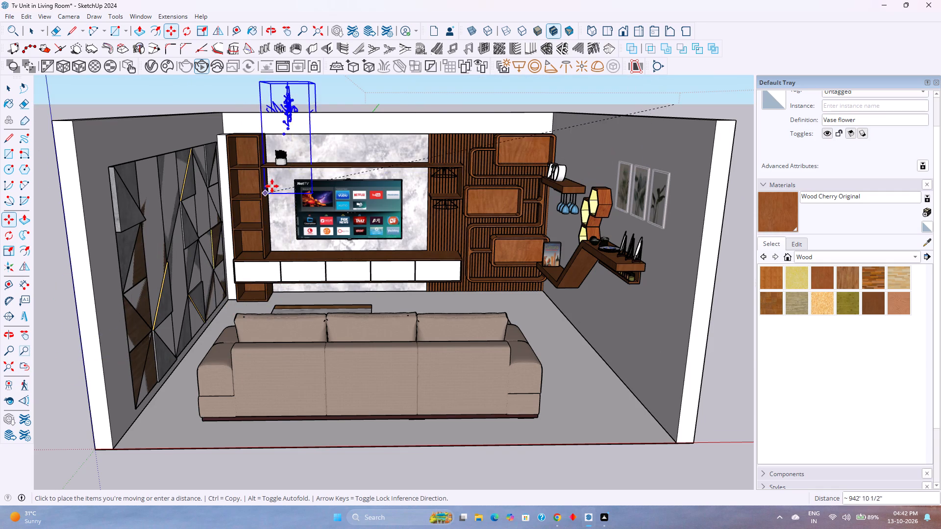
{"action": "scroll", "coordinate": [268, 265], "scroll_direction": "up", "scroll_amount": 6}
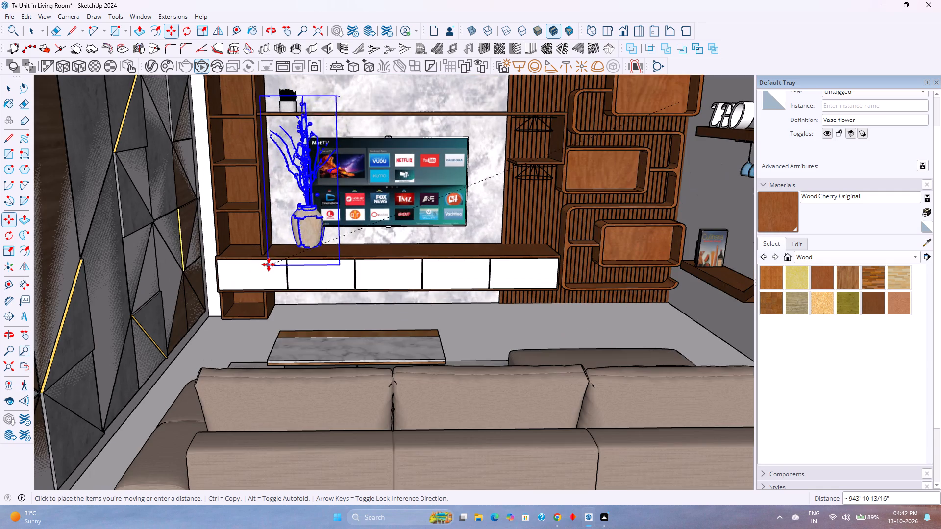
{"action": "scroll", "coordinate": [324, 292], "scroll_direction": "down", "scroll_amount": 2}
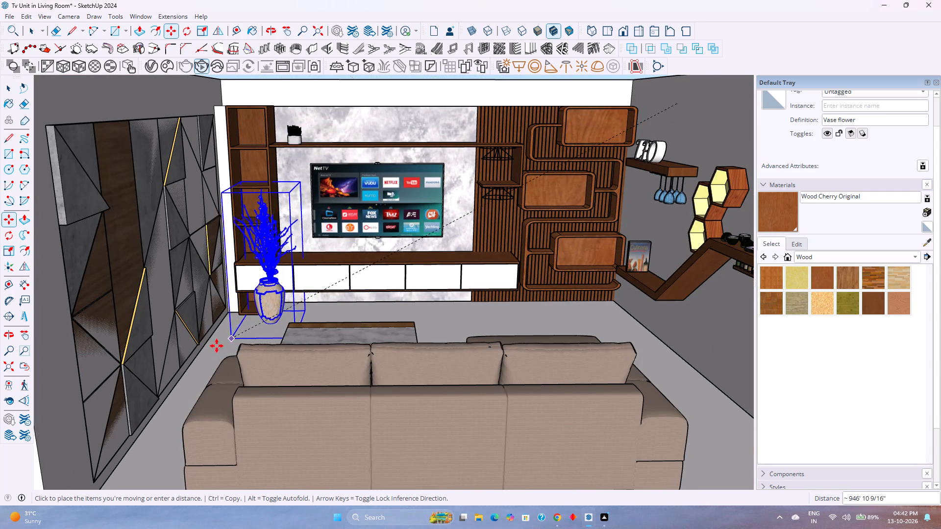
{"action": "left_click", "coordinate": [183, 380]}
Scale the flower vase down uniformly by about 0.29 so it suits the TV unit.
{"action": "middle_click_drag", "start_coordinate": [266, 316], "coordinate": [240, 429]}
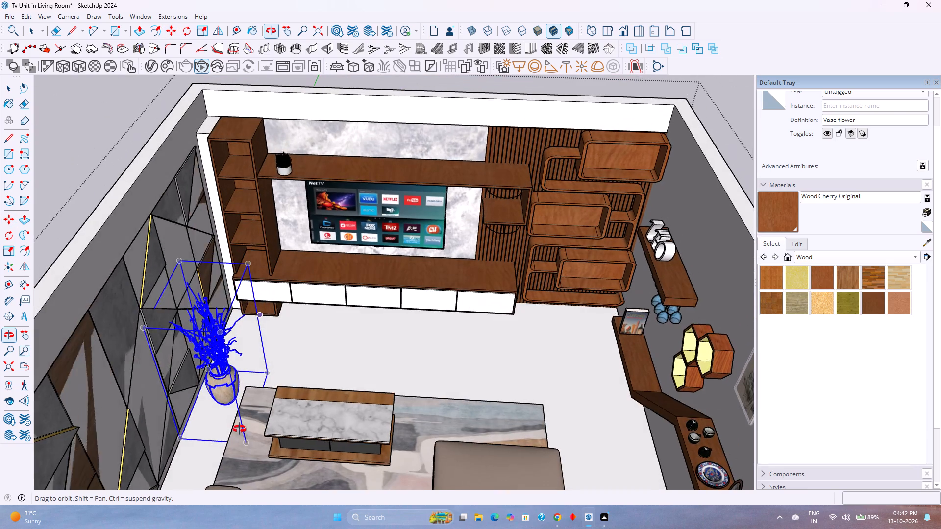
{"action": "middle_click_drag", "start_coordinate": [240, 429], "coordinate": [227, 405]}
{"action": "middle_click", "coordinate": [227, 405]}
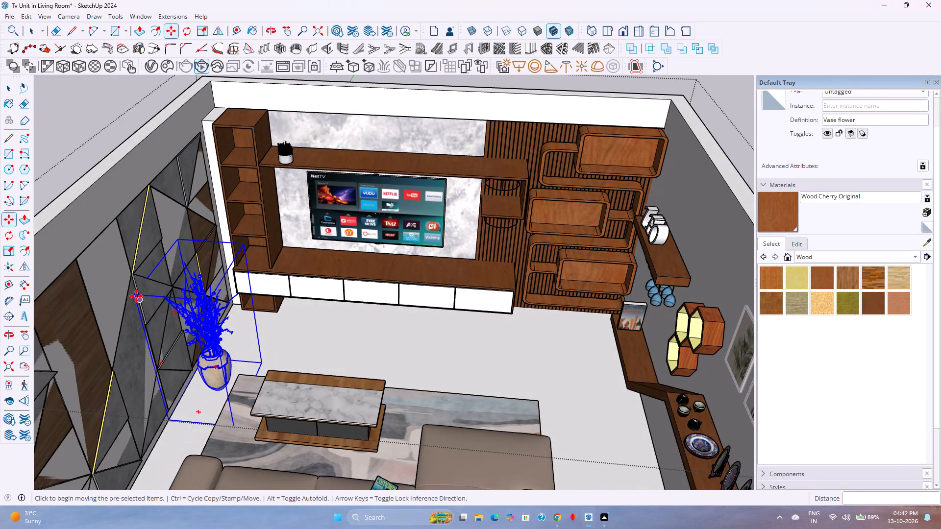
{"action": "key", "text": "s"}
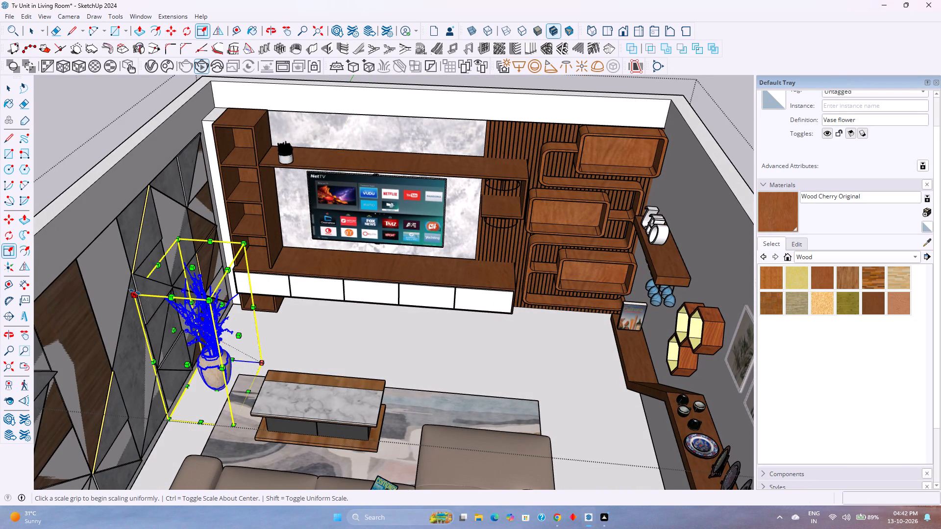
{"action": "left_click", "coordinate": [135, 292]}
{"action": "left_click", "coordinate": [243, 328]}
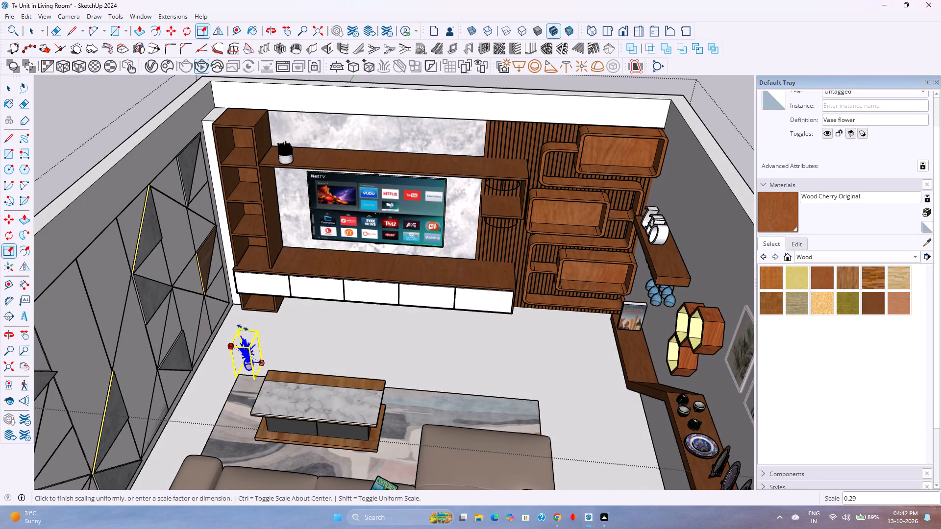
Move the small flower vase about 10' 1" onto the TV console top, at the end beside the slatted wall panel.
{"action": "middle_click_drag", "start_coordinate": [236, 370], "coordinate": [264, 305]}
{"action": "middle_click", "coordinate": [264, 305]}
{"action": "key", "text": "m"}
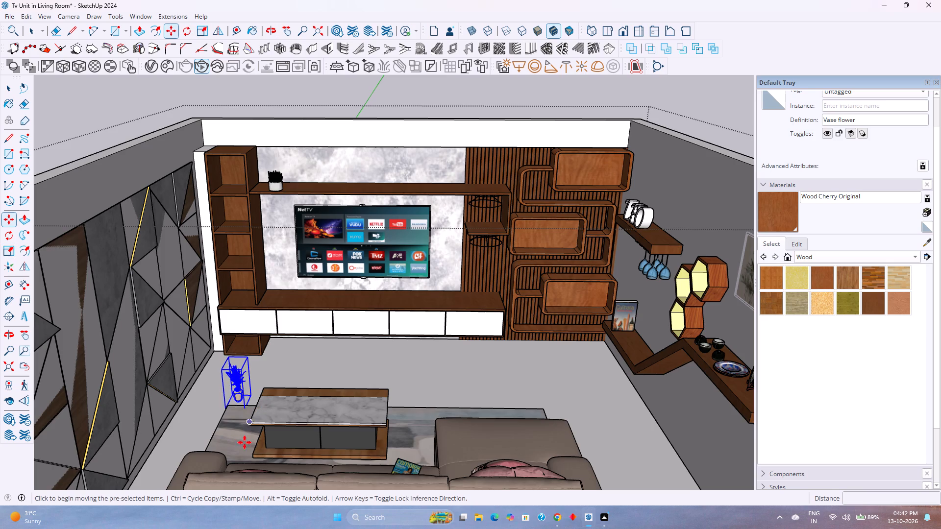
{"action": "scroll", "coordinate": [224, 397], "scroll_direction": "up", "scroll_amount": 7}
{"action": "left_click", "coordinate": [224, 420]}
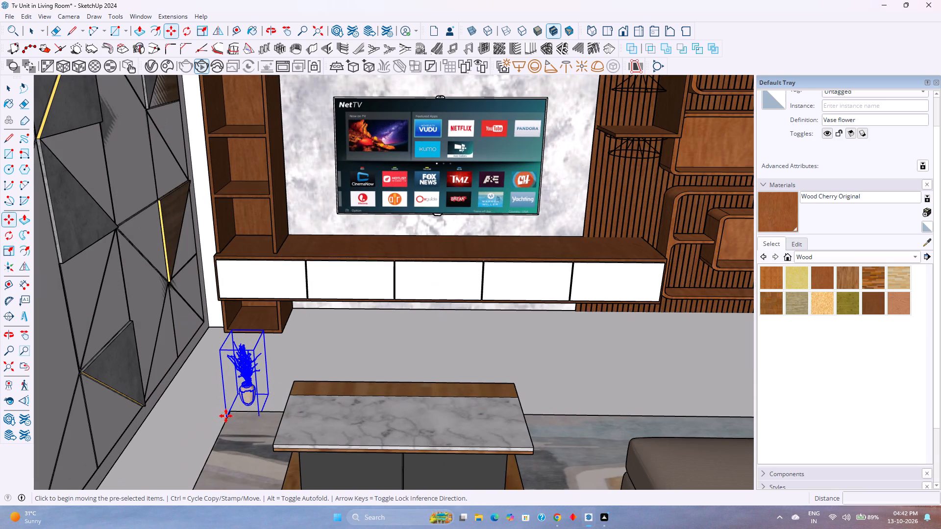
{"action": "left_click", "coordinate": [612, 250]}
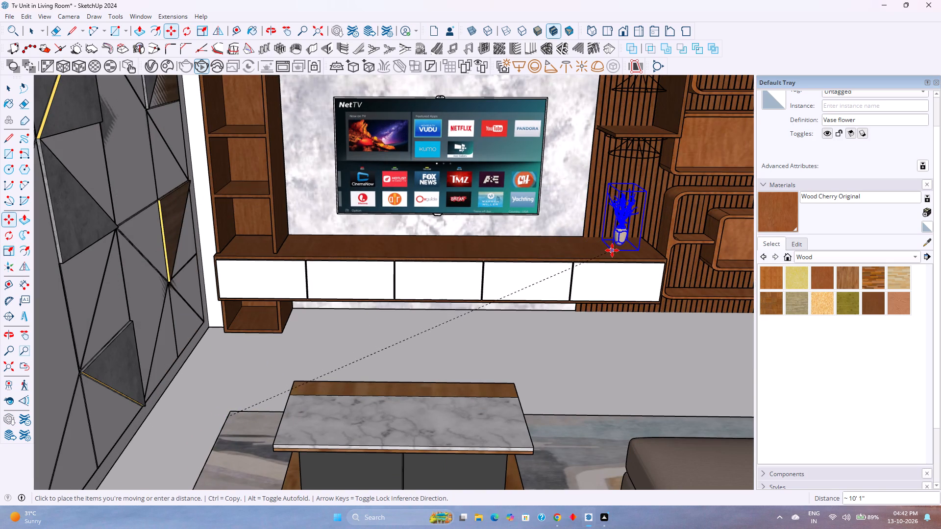
{"action": "left_click", "coordinate": [612, 250]}
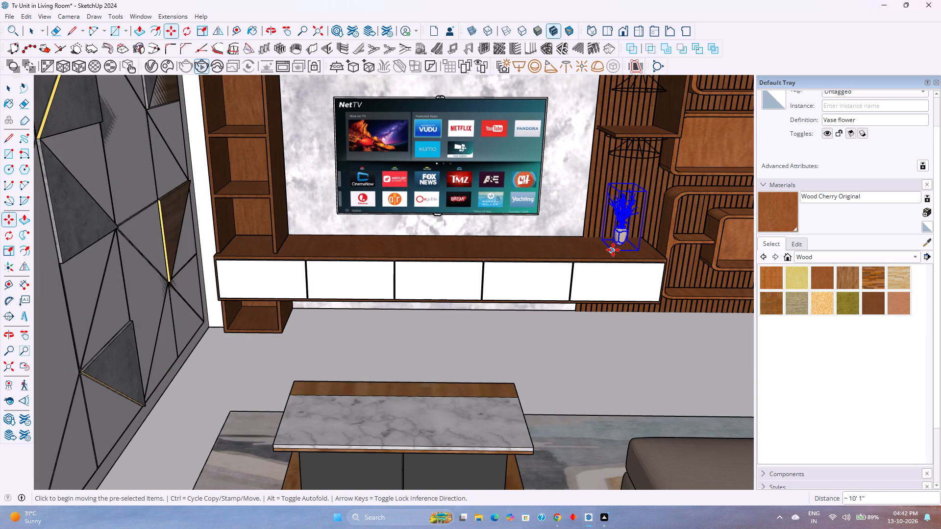
Copy the small flower vase about 8' along the TV console top to the opposite end, beside the tall open shelf unit.
{"action": "left_click", "coordinate": [613, 250]}
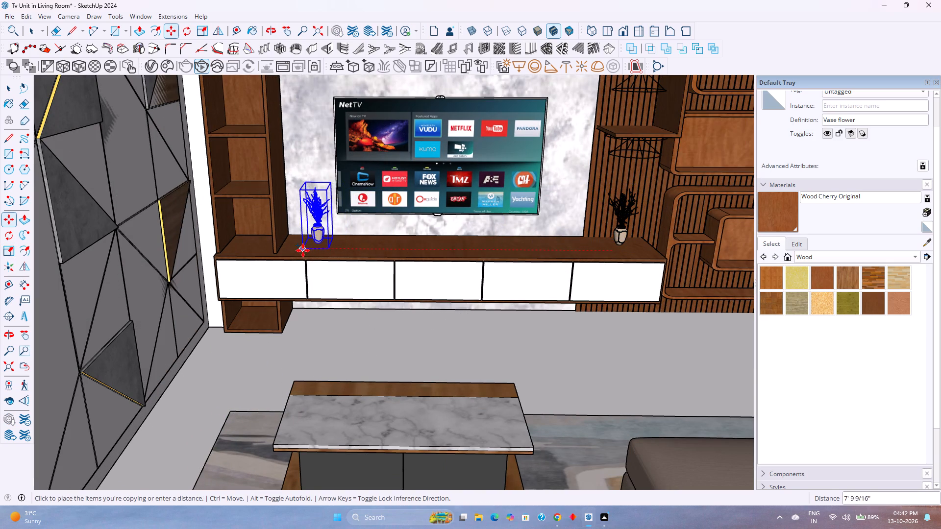
{"action": "left_click", "coordinate": [295, 251]}
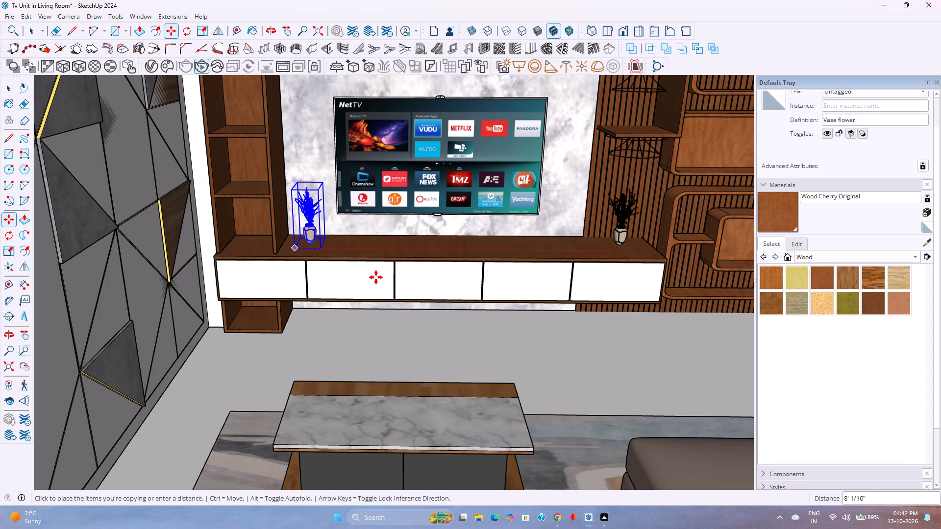
{"action": "scroll", "coordinate": [382, 279], "scroll_direction": "down", "scroll_amount": 3}
{"action": "middle_click_drag", "start_coordinate": [414, 287], "coordinate": [423, 364], "text": "shift"}
{"action": "middle_click", "coordinate": [423, 364]}
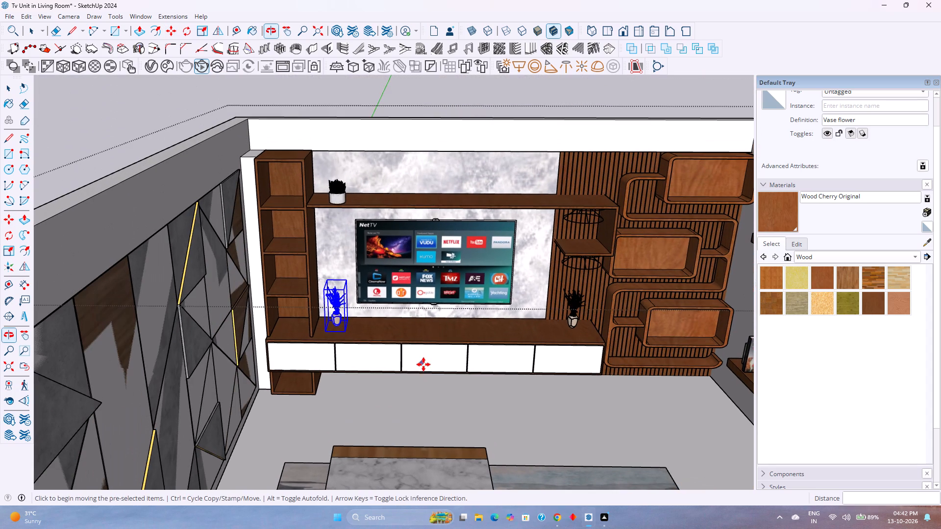
{"action": "key", "text": "space"}
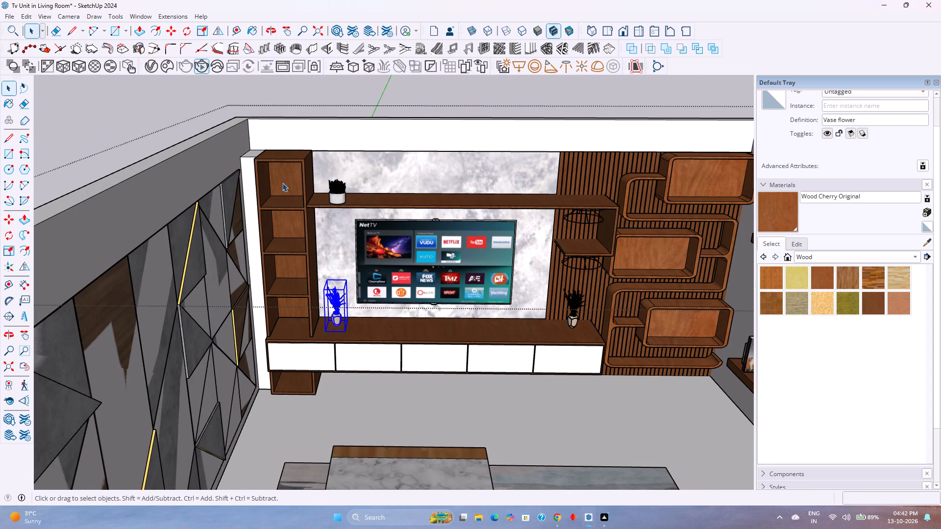
{"action": "left_click", "coordinate": [514, 417]}
Save the model.
{"action": "key", "text": "ctrl+s"}
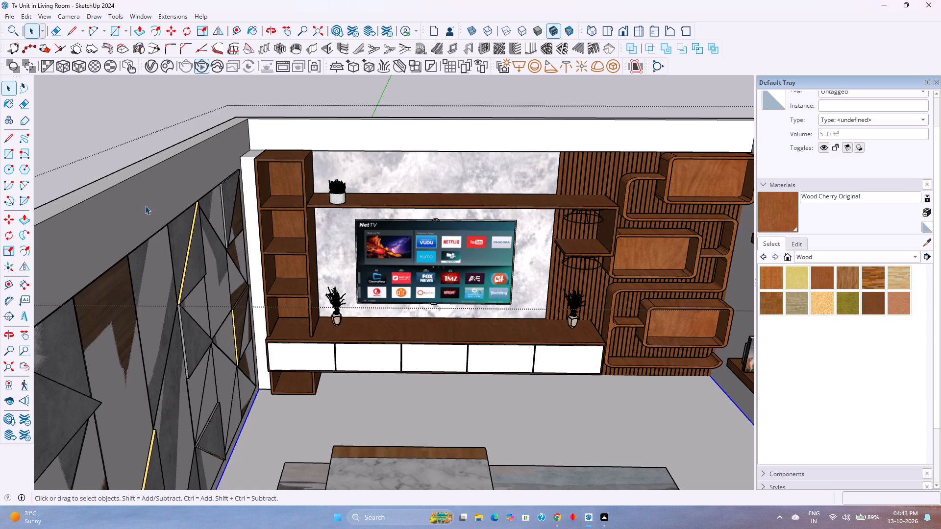
Download the "vase flowers" set of three vases from the 3D Warehouse's flower vase results into the model.
{"action": "scroll", "coordinate": [187, 221], "scroll_direction": "down", "scroll_amount": 2}
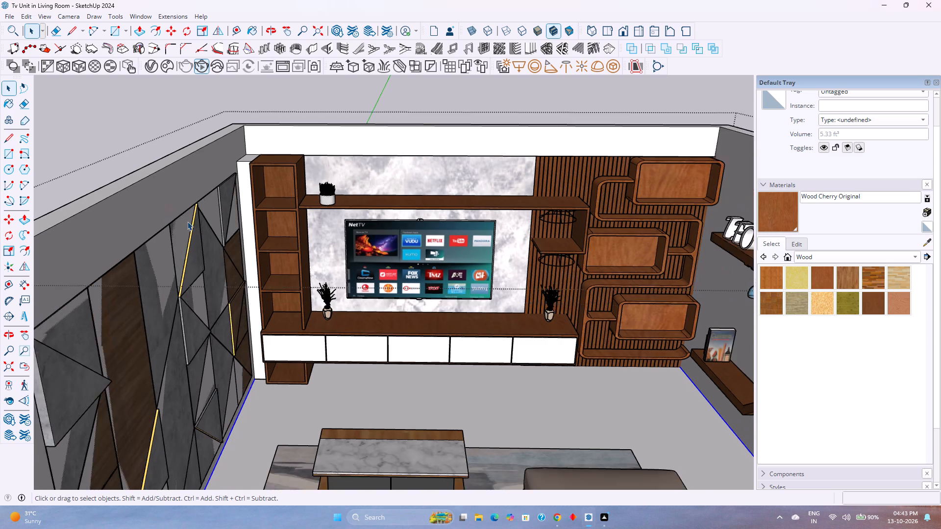
{"action": "scroll", "coordinate": [187, 221], "scroll_direction": "down", "scroll_amount": 2}
{"action": "scroll", "coordinate": [187, 246], "scroll_direction": "up", "scroll_amount": 4}
{"action": "left_click", "coordinate": [141, 17]}
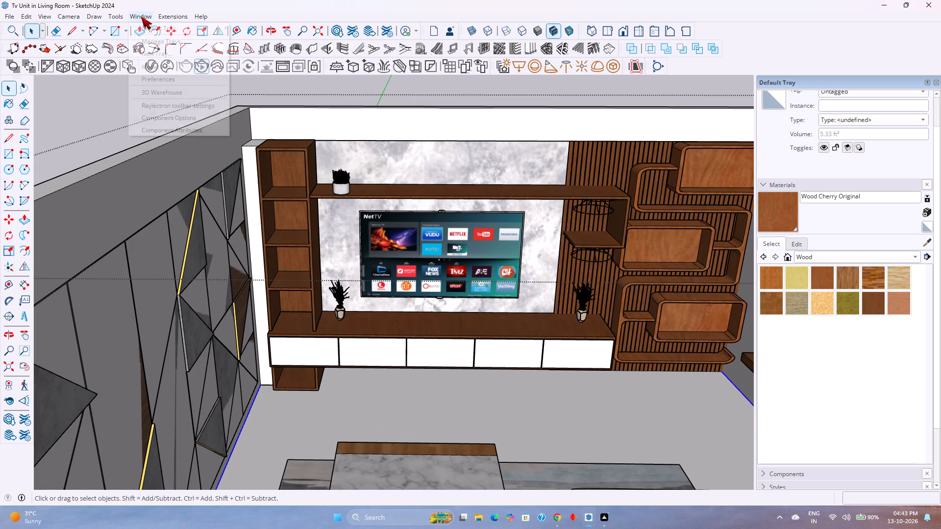
{"action": "left_click", "coordinate": [184, 95]}
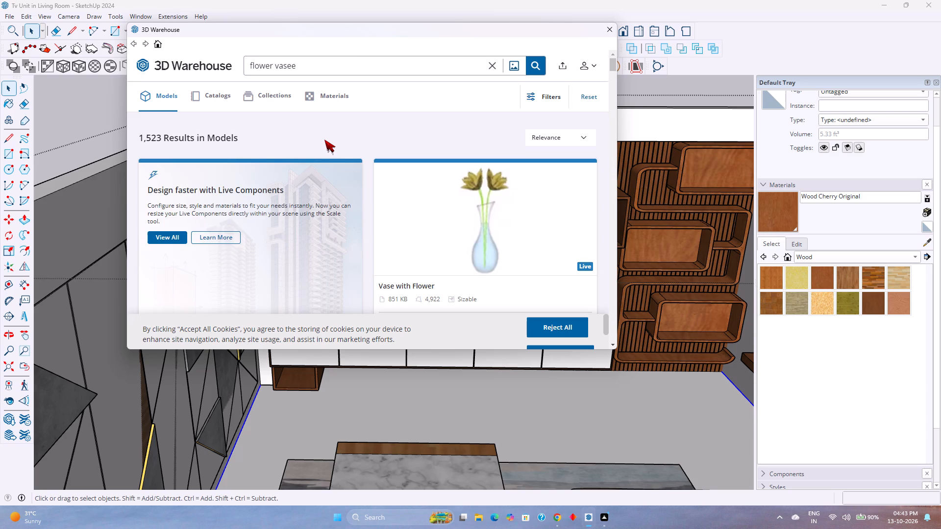
{"action": "scroll", "coordinate": [323, 169], "scroll_direction": "down", "scroll_amount": 7}
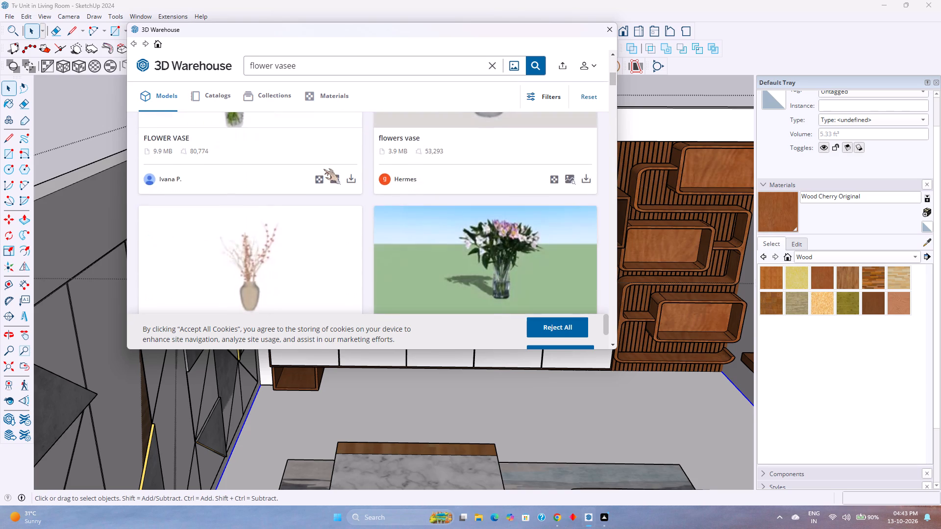
{"action": "scroll", "coordinate": [323, 169], "scroll_direction": "down", "scroll_amount": 15}
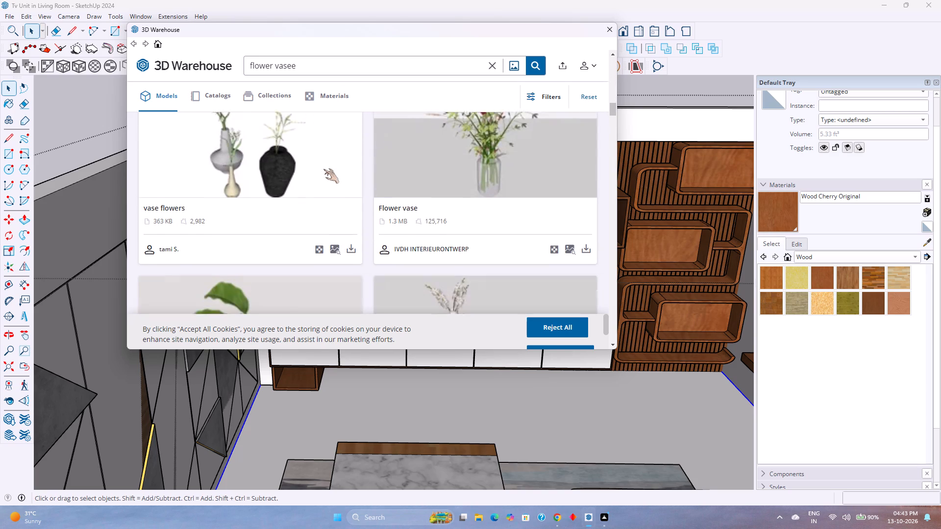
{"action": "scroll", "coordinate": [323, 169], "scroll_direction": "up", "scroll_amount": 3}
{"action": "scroll", "coordinate": [323, 169], "scroll_direction": "down", "scroll_amount": 2}
{"action": "left_click", "coordinate": [349, 271]}
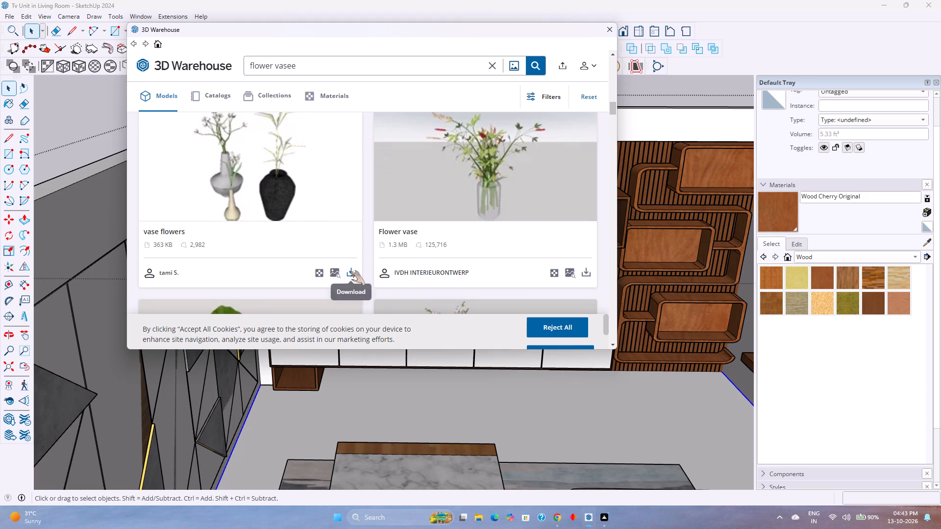
{"action": "left_click", "coordinate": [338, 202]}
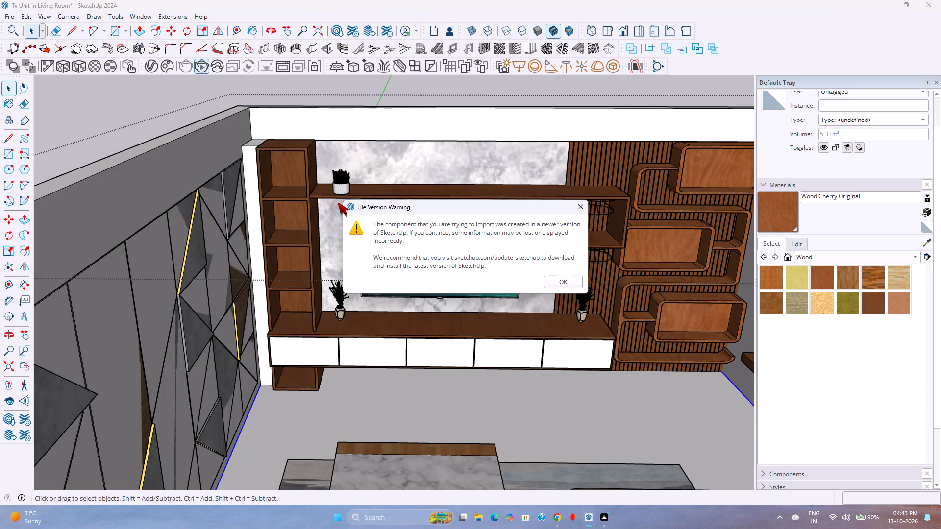
{"action": "left_click", "coordinate": [562, 288]}
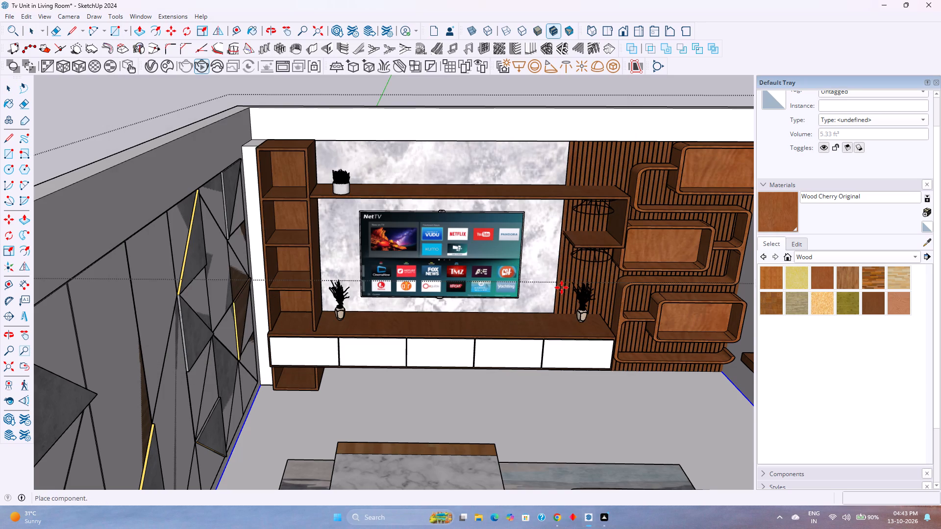
Place the three-vase set in front of the curved wall shelves, beside the TV console.
{"action": "scroll", "coordinate": [666, 335], "scroll_direction": "up", "scroll_amount": 3}
{"action": "scroll", "coordinate": [666, 335], "scroll_direction": "down", "scroll_amount": 3}
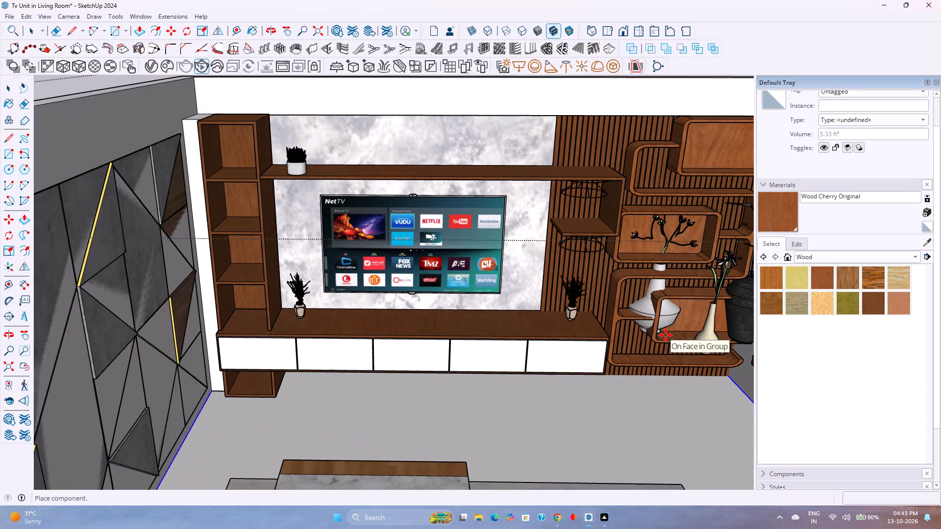
{"action": "left_click", "coordinate": [653, 333]}
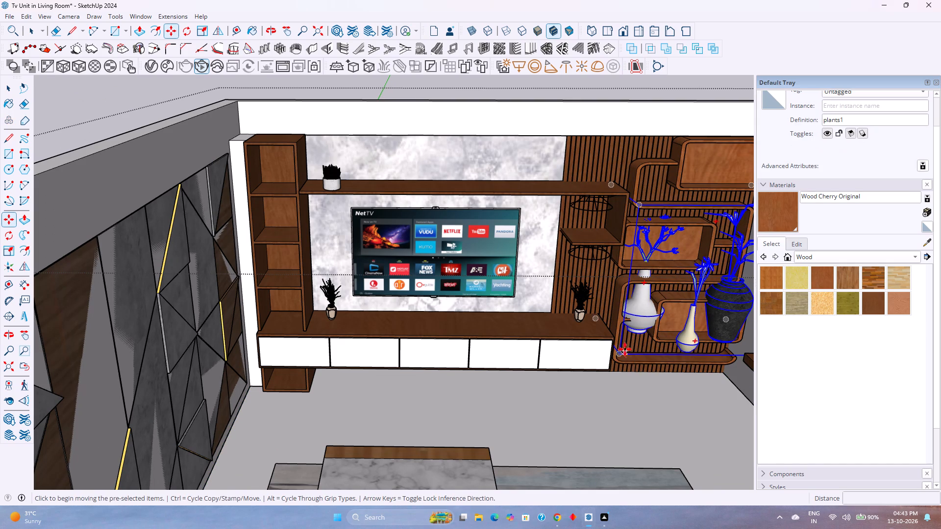
Scale the three-vase set down uniformly by about 0.30 from its top corner.
{"action": "middle_click_drag", "start_coordinate": [622, 348], "coordinate": [462, 357], "text": "shift"}
{"action": "key", "text": "s"}
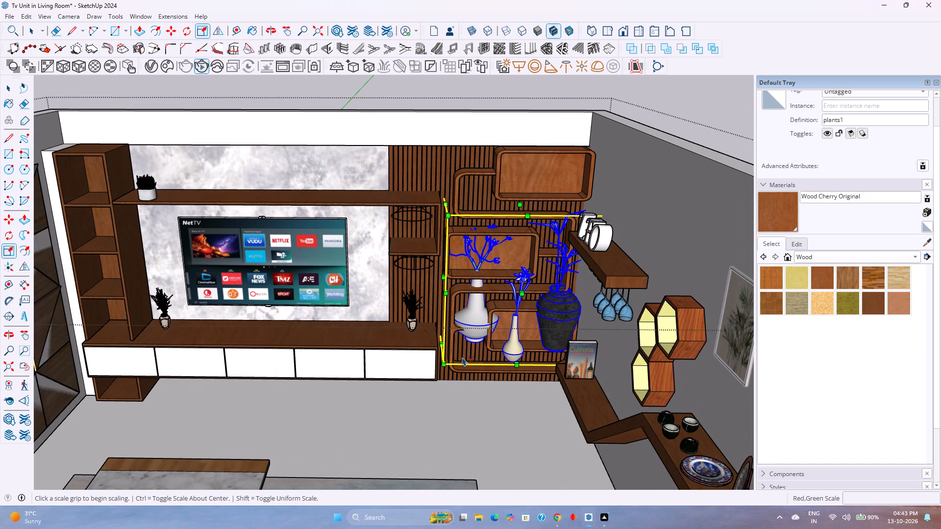
{"action": "middle_click_drag", "start_coordinate": [490, 297], "coordinate": [569, 388]}
{"action": "key", "text": "k"}
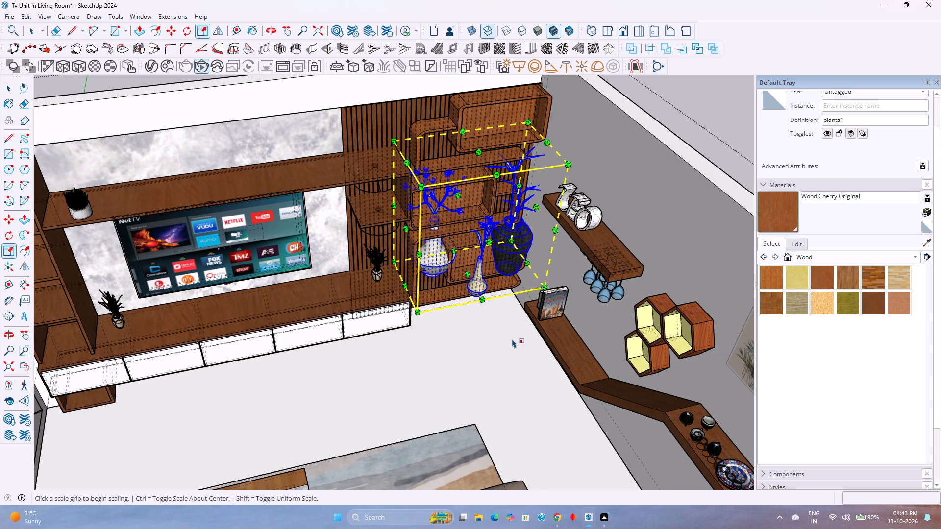
{"action": "left_click", "coordinate": [526, 122]}
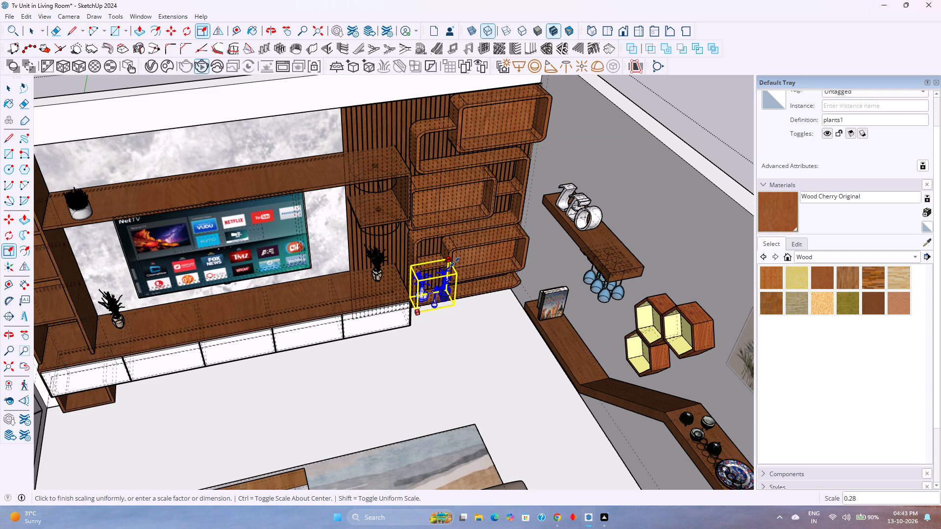
{"action": "left_click", "coordinate": [458, 260]}
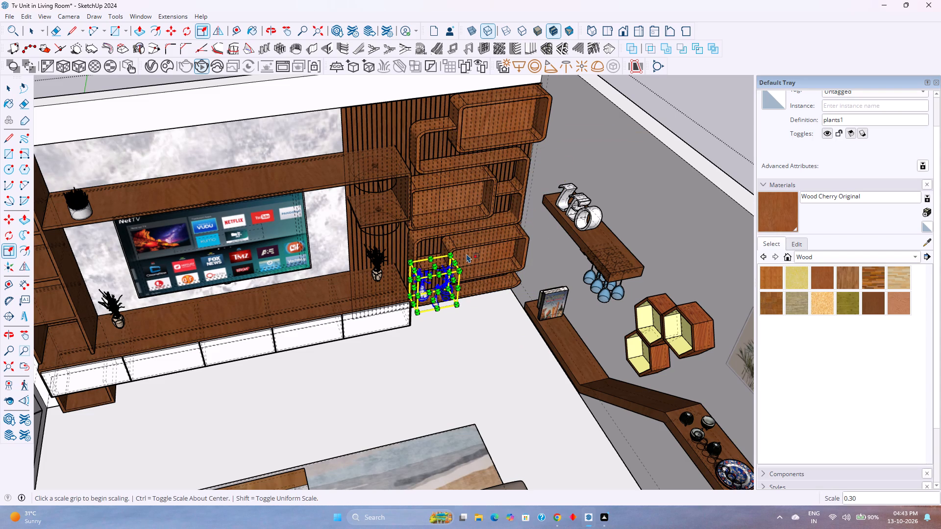
Move the three-vase set by its bottom front corner onto the long shelf above the TV, near the slatted panel.
{"action": "type", "text": "mk"}
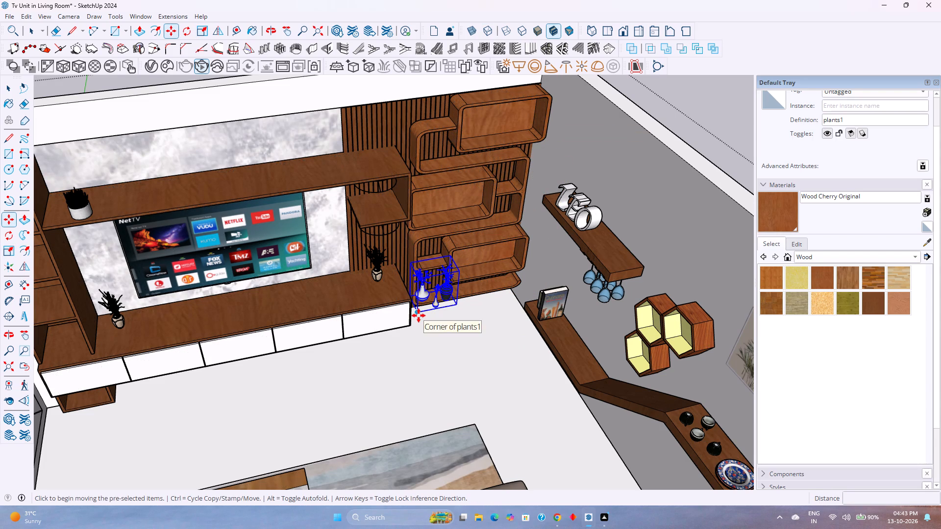
{"action": "left_click", "coordinate": [419, 315]}
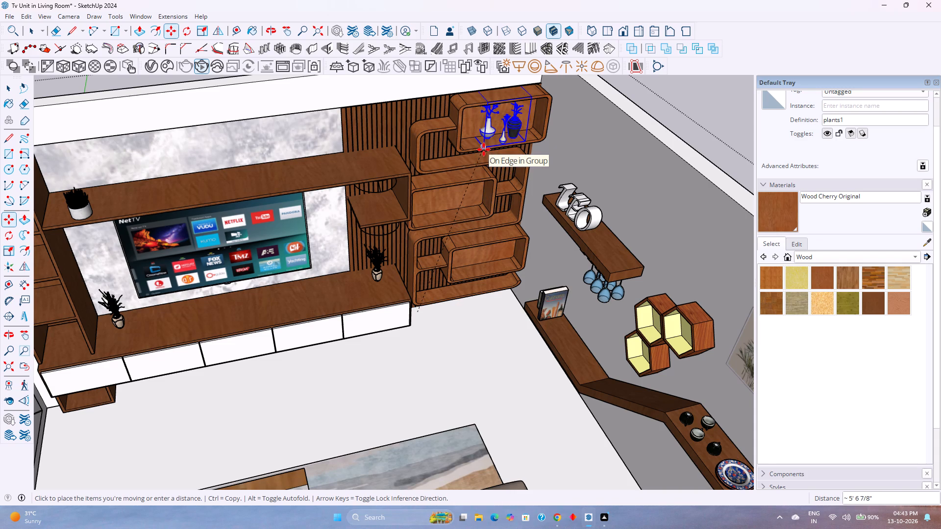
{"action": "scroll", "coordinate": [484, 149], "scroll_direction": "up", "scroll_amount": 4}
{"action": "scroll", "coordinate": [227, 212], "scroll_direction": "down", "scroll_amount": 1}
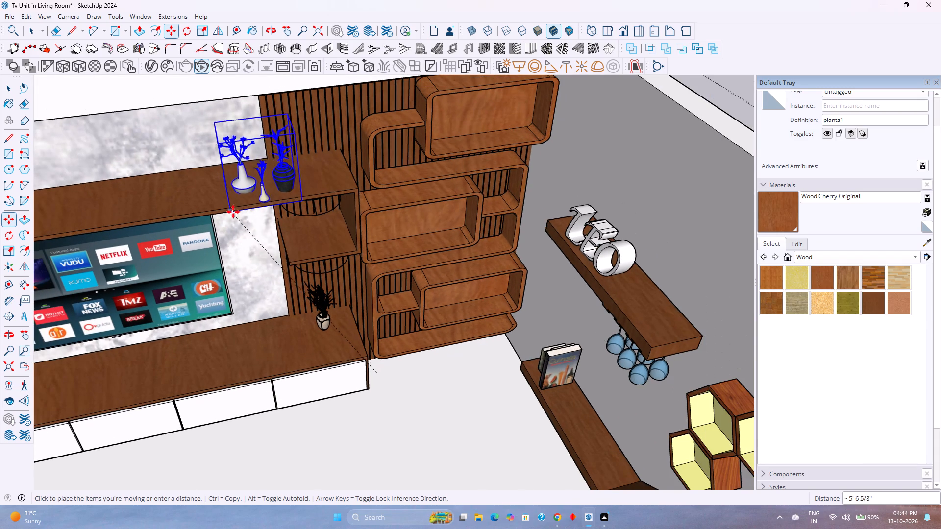
{"action": "left_click", "coordinate": [244, 206]}
Shift the three-vase set slightly back from the front edge of the shelf above the TV.
{"action": "middle_click_drag", "start_coordinate": [247, 206], "coordinate": [339, 276], "text": "shift"}
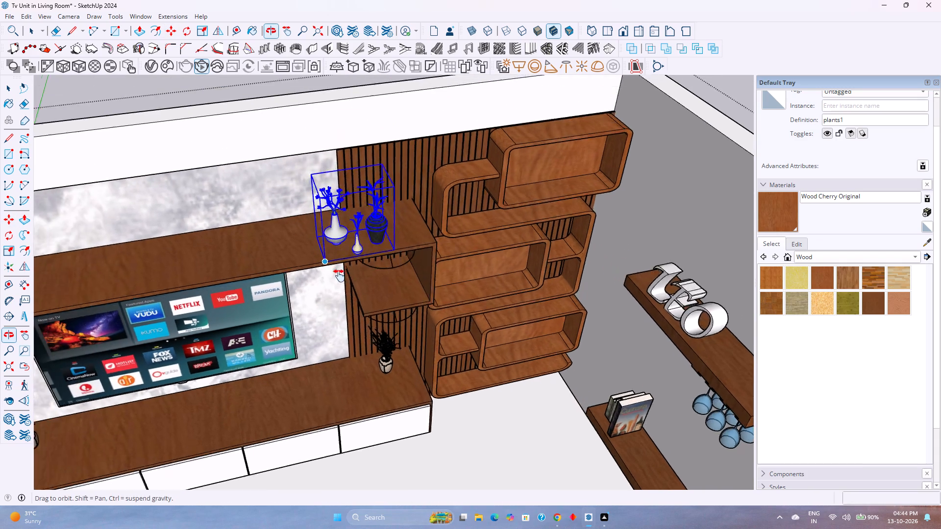
{"action": "middle_click_drag", "start_coordinate": [339, 276], "coordinate": [424, 344], "text": "shift"}
{"action": "middle_click", "coordinate": [424, 344], "text": "shift"}
{"action": "scroll", "coordinate": [424, 345], "scroll_direction": "up", "scroll_amount": 10}
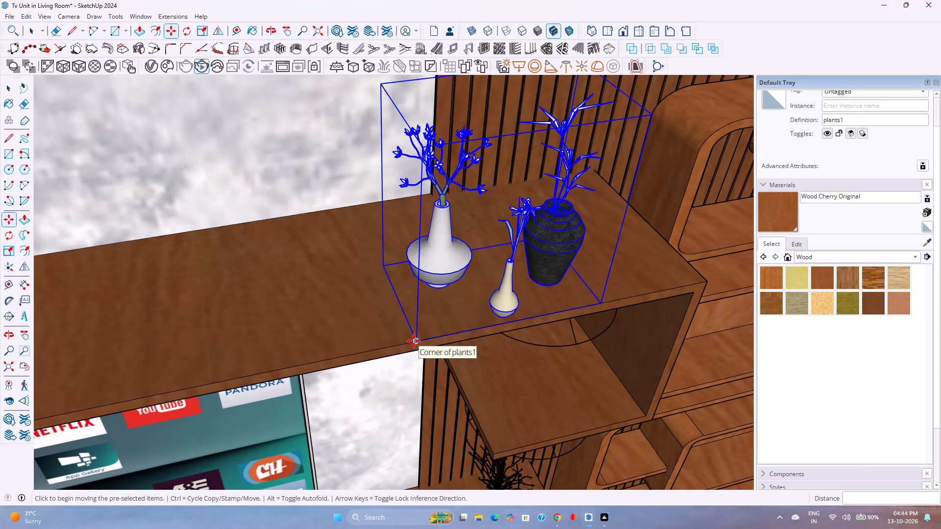
{"action": "left_click", "coordinate": [414, 341]}
{"action": "left_click", "coordinate": [409, 325]}
Examine the three-vase set on the upper shelf and the decorated TV wall from the front and close up.
{"action": "scroll", "coordinate": [409, 325], "scroll_direction": "down", "scroll_amount": 15}
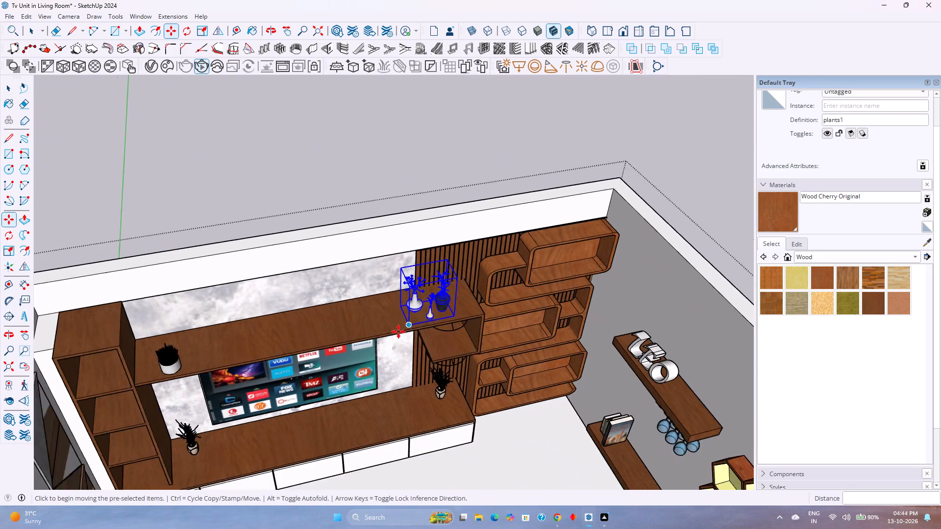
{"action": "middle_click_drag", "start_coordinate": [383, 340], "coordinate": [582, 284], "text": "shift"}
{"action": "middle_click_drag", "start_coordinate": [588, 350], "coordinate": [492, 247]}
{"action": "scroll", "coordinate": [492, 264], "scroll_direction": "down", "scroll_amount": 3}
{"action": "middle_click_drag", "start_coordinate": [496, 272], "coordinate": [462, 309], "text": "shift"}
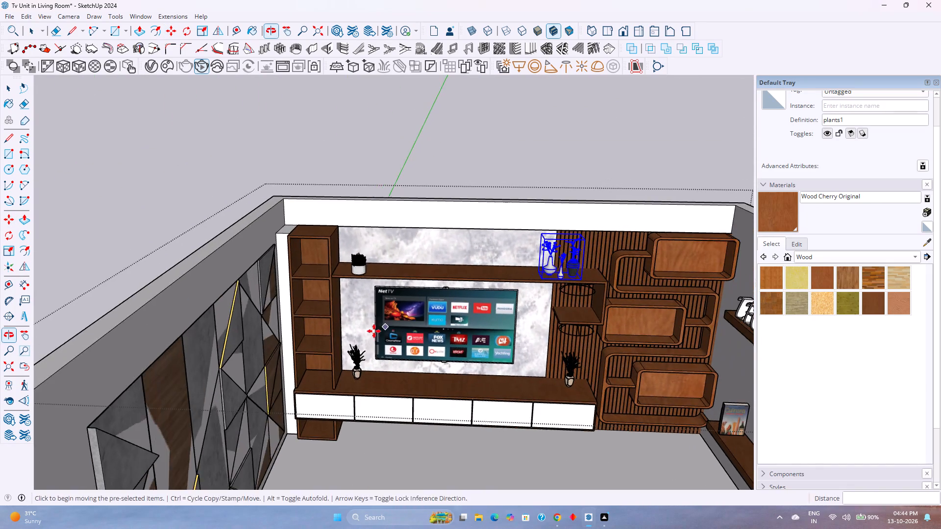
{"action": "middle_click_drag", "start_coordinate": [351, 344], "coordinate": [344, 292]}
{"action": "middle_click_drag", "start_coordinate": [492, 297], "coordinate": [467, 303], "text": "shift"}
{"action": "key", "text": "space"}
{"action": "scroll", "coordinate": [457, 303], "scroll_direction": "down", "scroll_amount": 1}
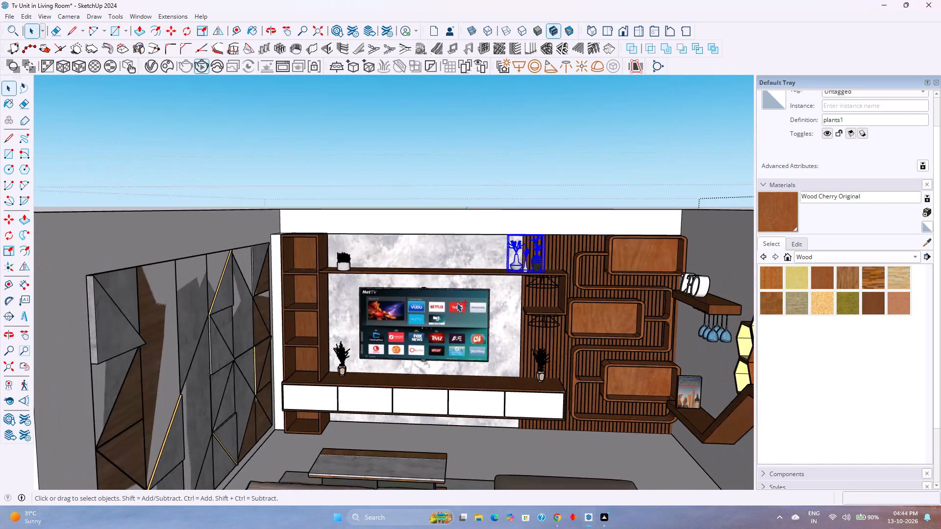
{"action": "middle_click_drag", "start_coordinate": [457, 303], "coordinate": [397, 320], "text": "shift"}
{"action": "scroll", "coordinate": [468, 260], "scroll_direction": "up", "scroll_amount": 7}
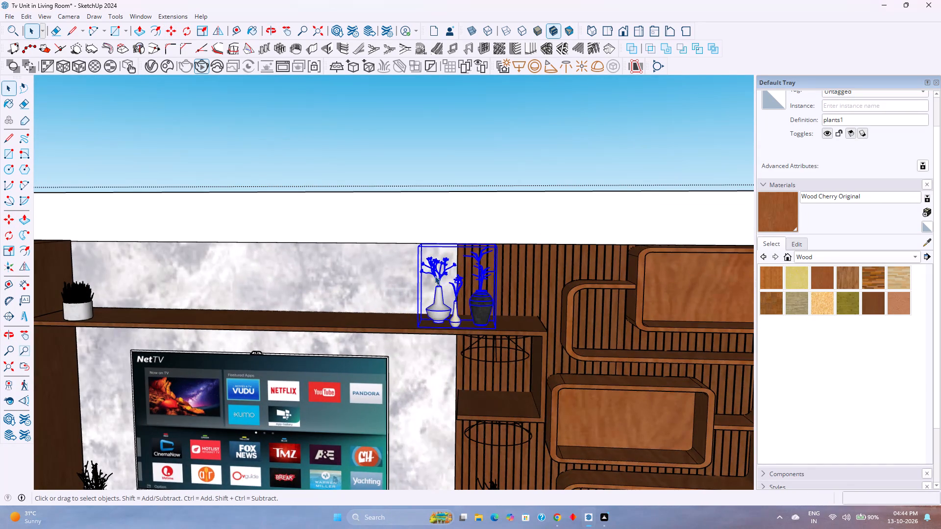
{"action": "scroll", "coordinate": [364, 280], "scroll_direction": "down", "scroll_amount": 2}
{"action": "middle_click_drag", "start_coordinate": [364, 280], "coordinate": [432, 242]}
{"action": "middle_click", "coordinate": [432, 242]}
{"action": "scroll", "coordinate": [464, 249], "scroll_direction": "down", "scroll_amount": 4}
{"action": "middle_click_drag", "start_coordinate": [451, 260], "coordinate": [467, 277], "text": "shift"}
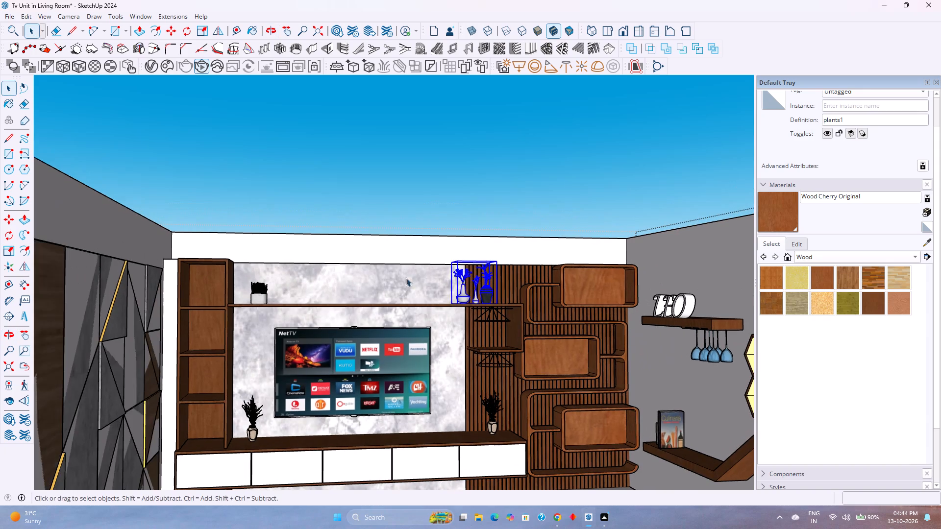
Browse the flower vase results in 3D Warehouse and load the Ceramic vase with flowers model directly into the scene.
{"action": "left_click", "coordinate": [137, 18]}
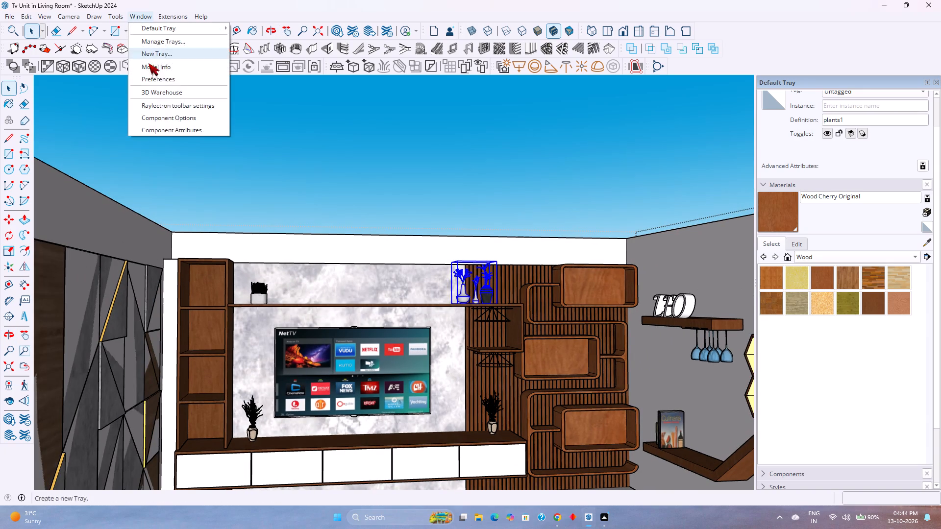
{"action": "left_click", "coordinate": [159, 90]}
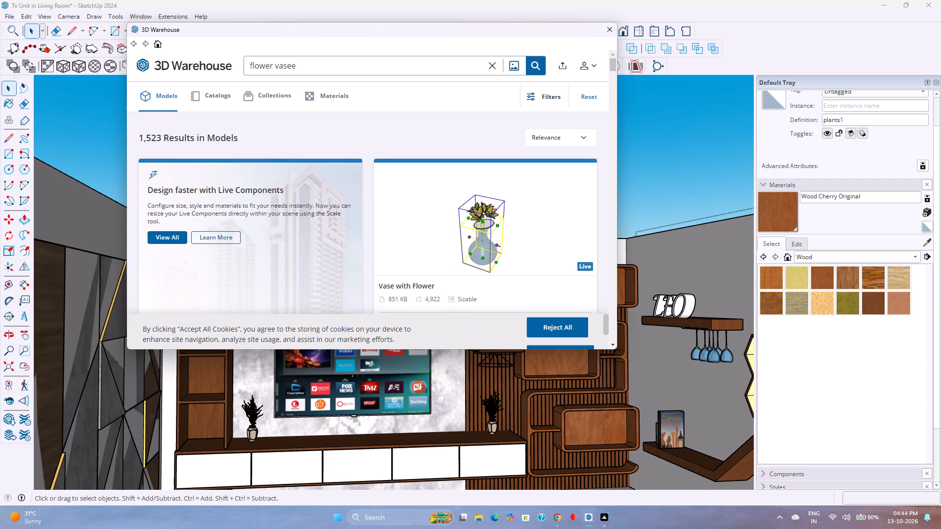
{"action": "scroll", "coordinate": [416, 248], "scroll_direction": "down", "scroll_amount": 9}
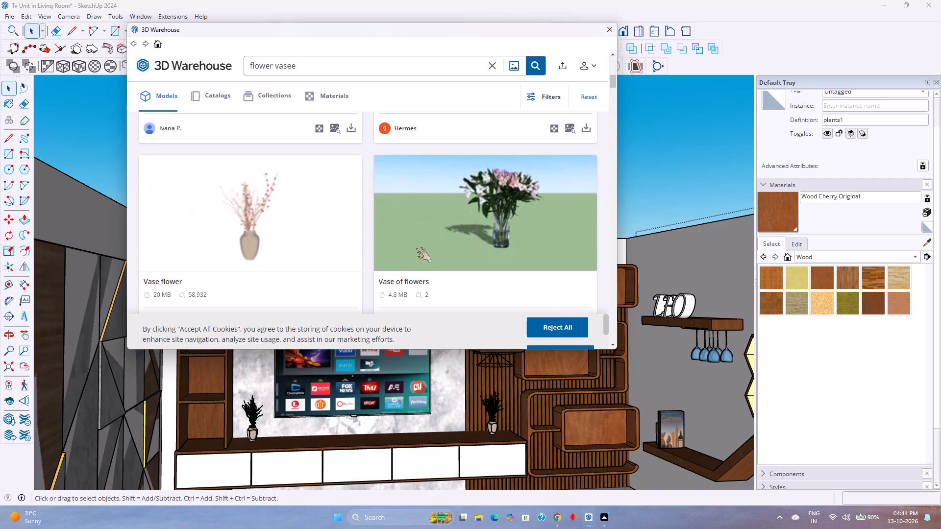
{"action": "scroll", "coordinate": [416, 248], "scroll_direction": "down", "scroll_amount": 4}
{"action": "scroll", "coordinate": [416, 248], "scroll_direction": "up", "scroll_amount": 2}
{"action": "scroll", "coordinate": [416, 248], "scroll_direction": "down", "scroll_amount": 6}
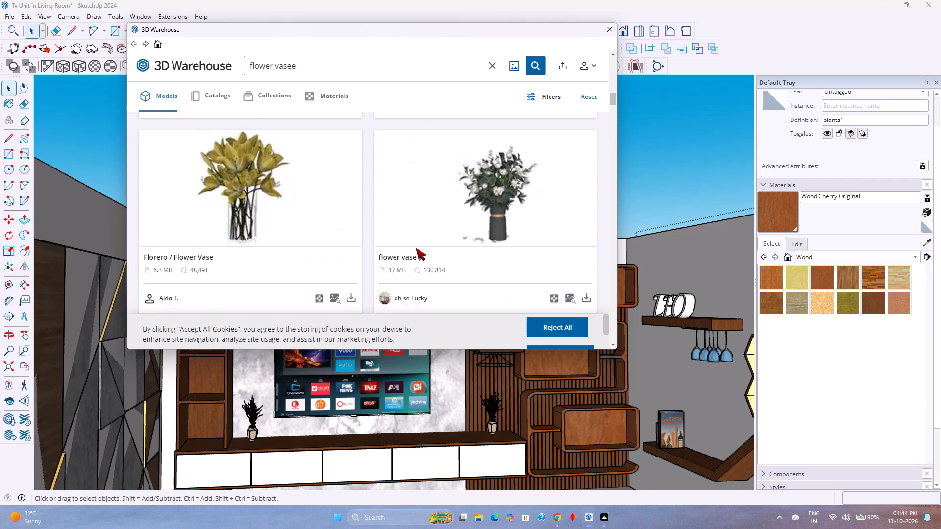
{"action": "scroll", "coordinate": [416, 248], "scroll_direction": "down", "scroll_amount": 10}
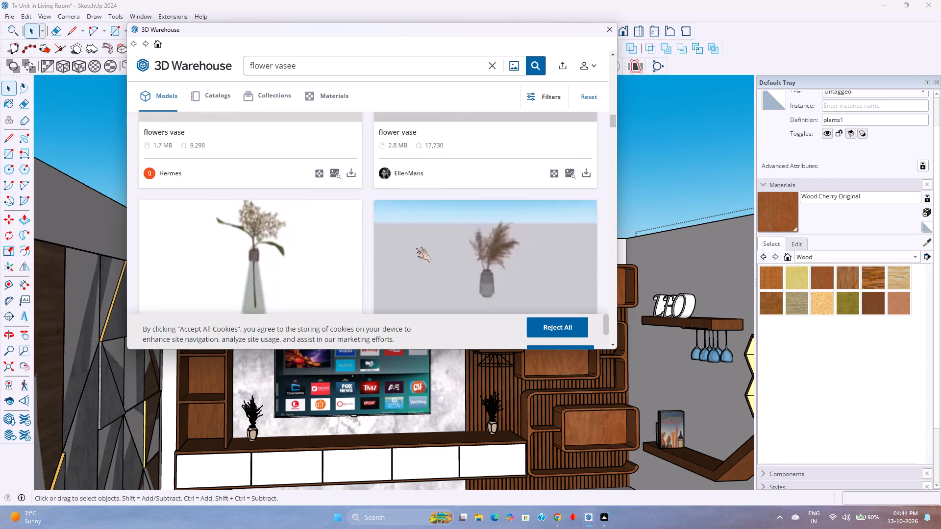
{"action": "scroll", "coordinate": [416, 248], "scroll_direction": "down", "scroll_amount": 11}
{"action": "scroll", "coordinate": [416, 248], "scroll_direction": "up", "scroll_amount": 3}
{"action": "scroll", "coordinate": [416, 248], "scroll_direction": "down", "scroll_amount": 2}
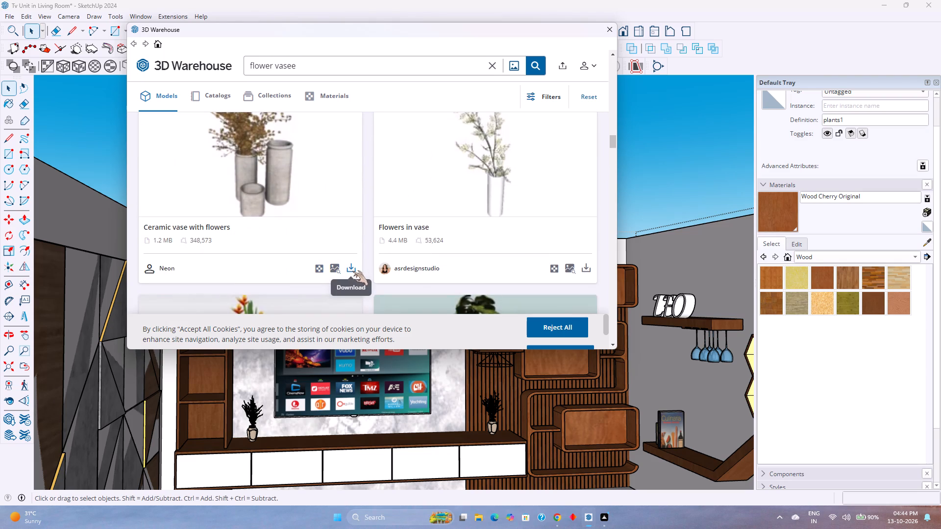
{"action": "left_click", "coordinate": [352, 271]}
{"action": "left_click", "coordinate": [339, 198]}
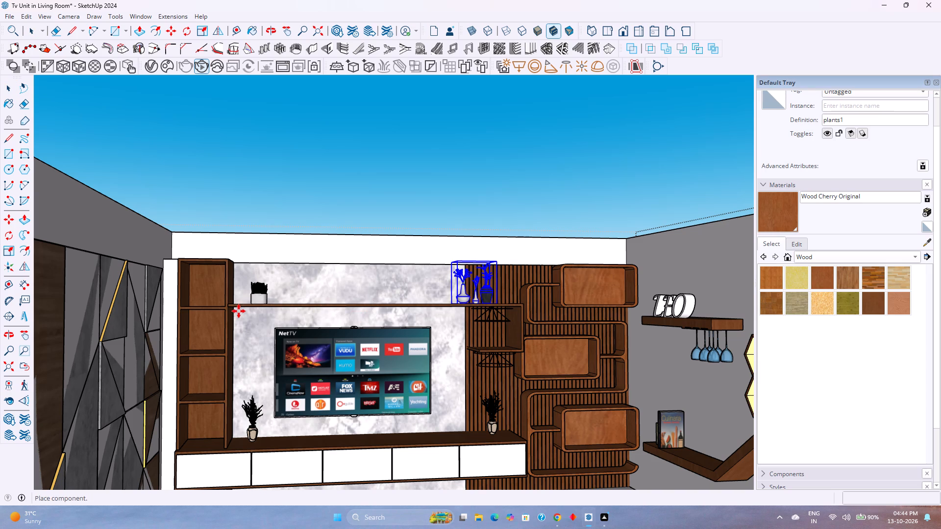
Place the ceramic vase set in the middle rounded box shelf on the slatted panel beside the TV.
{"action": "scroll", "coordinate": [239, 311], "scroll_direction": "down", "scroll_amount": 4}
{"action": "middle_click_drag", "start_coordinate": [239, 309], "coordinate": [237, 412]}
{"action": "middle_click", "coordinate": [237, 412]}
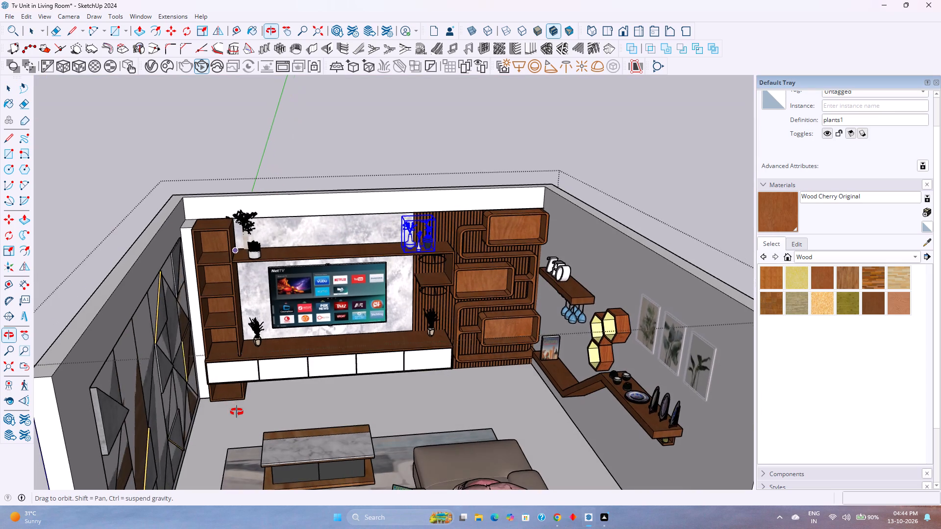
{"action": "scroll", "coordinate": [211, 266], "scroll_direction": "up", "scroll_amount": 6}
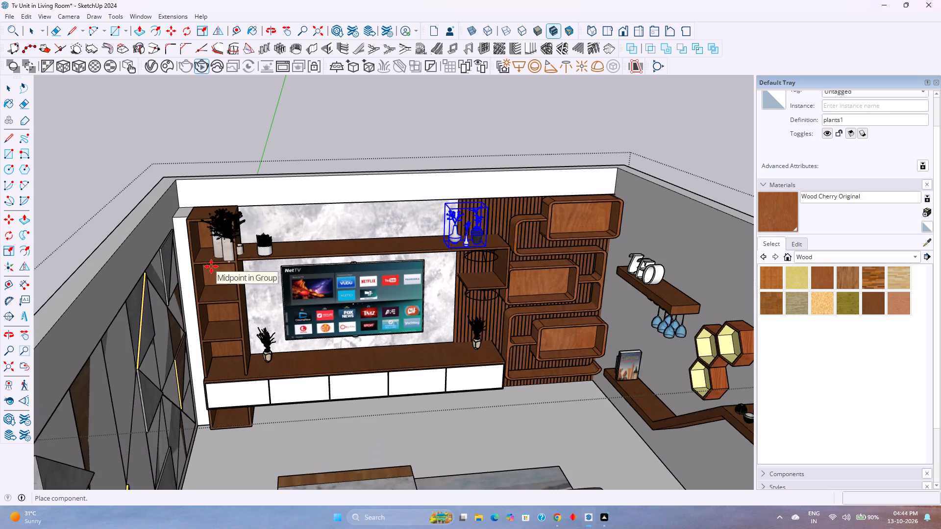
{"action": "scroll", "coordinate": [211, 266], "scroll_direction": "up", "scroll_amount": 13}
{"action": "scroll", "coordinate": [214, 317], "scroll_direction": "down", "scroll_amount": 5}
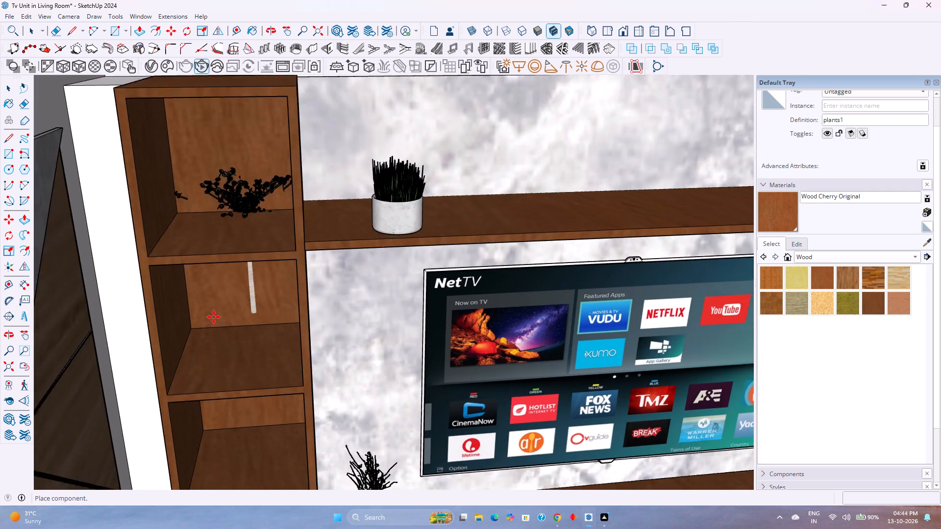
{"action": "scroll", "coordinate": [214, 317], "scroll_direction": "down", "scroll_amount": 11}
{"action": "middle_click_drag", "start_coordinate": [502, 353], "coordinate": [497, 353], "text": "shift"}
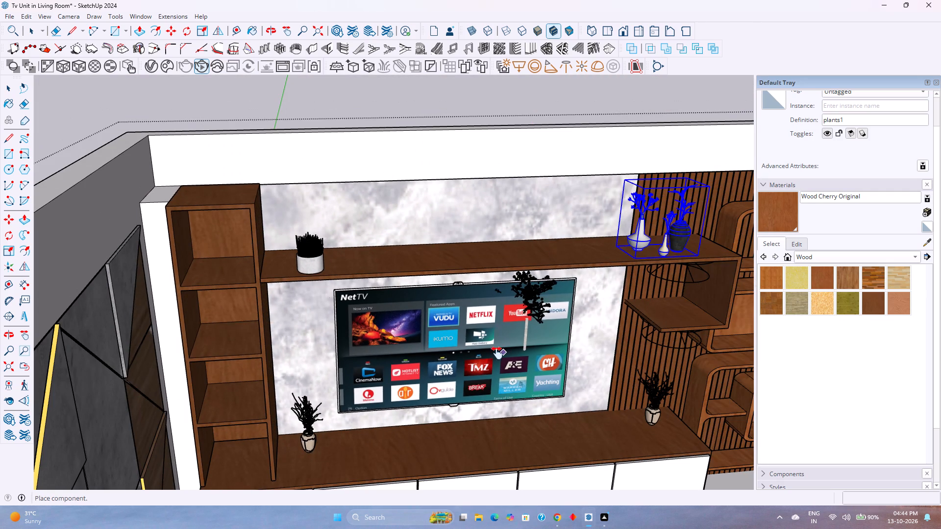
{"action": "middle_click_drag", "start_coordinate": [497, 353], "coordinate": [239, 366], "text": "shift"}
{"action": "middle_click", "coordinate": [239, 366], "text": "shift"}
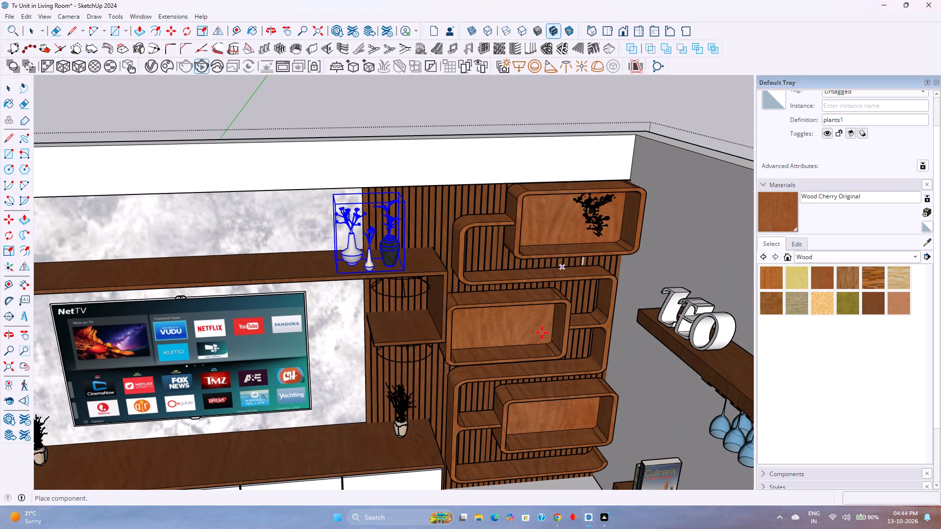
{"action": "scroll", "coordinate": [495, 359], "scroll_direction": "up", "scroll_amount": 6}
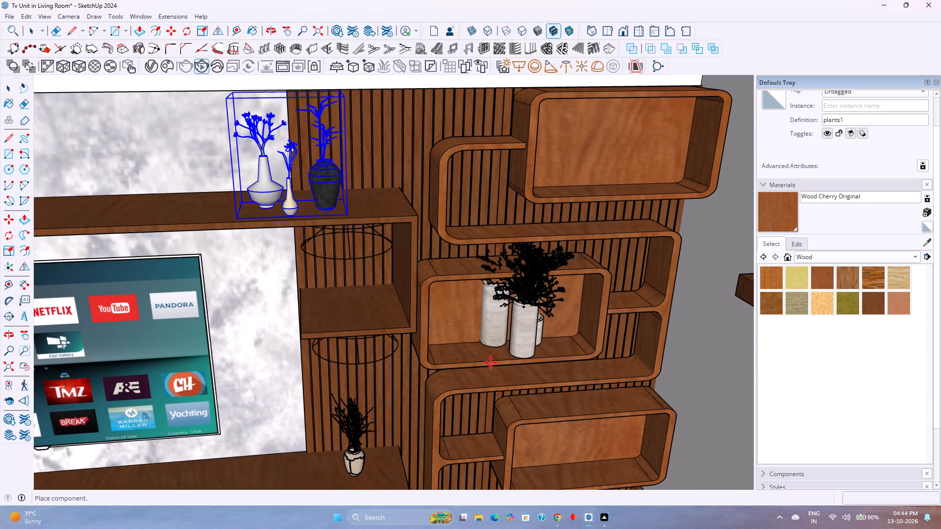
{"action": "left_click", "coordinate": [490, 363]}
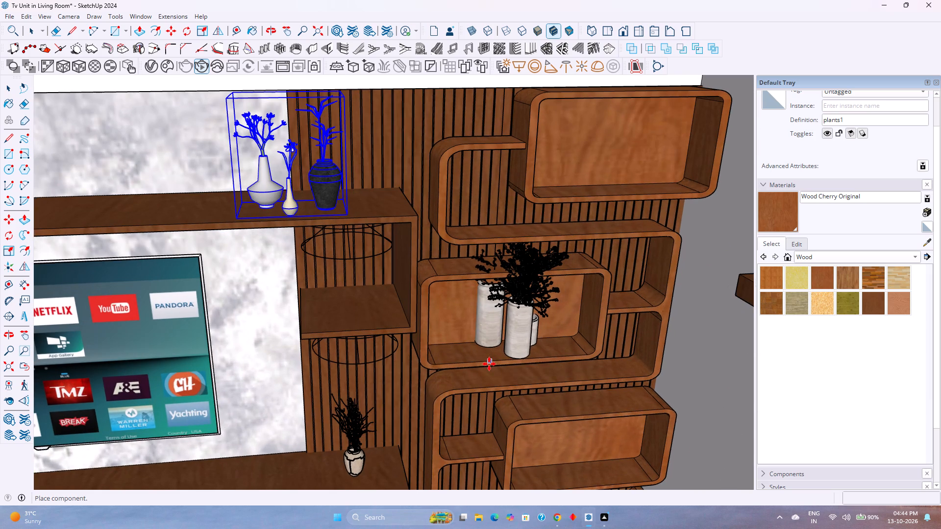
Scale the ceramic vase set down uniformly by about 0.70 from its top back corner.
{"action": "key", "text": "s"}
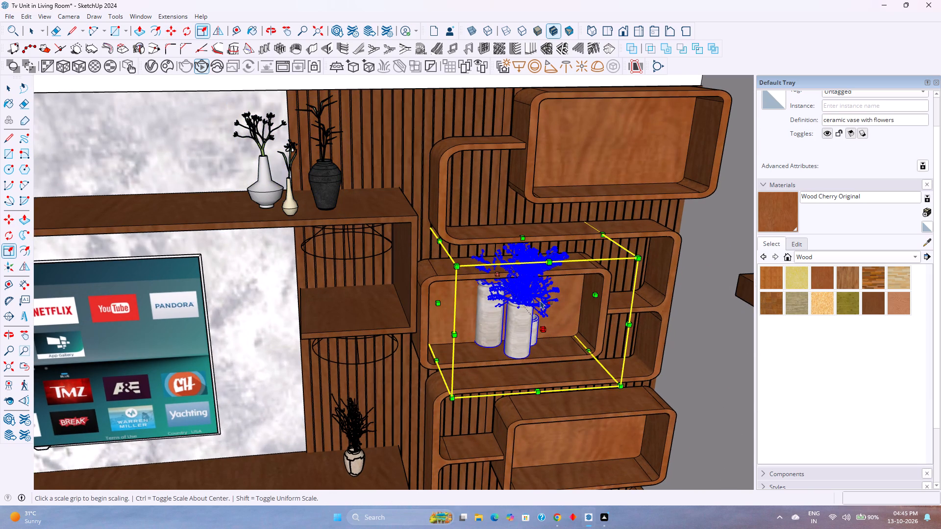
{"action": "key", "text": "k"}
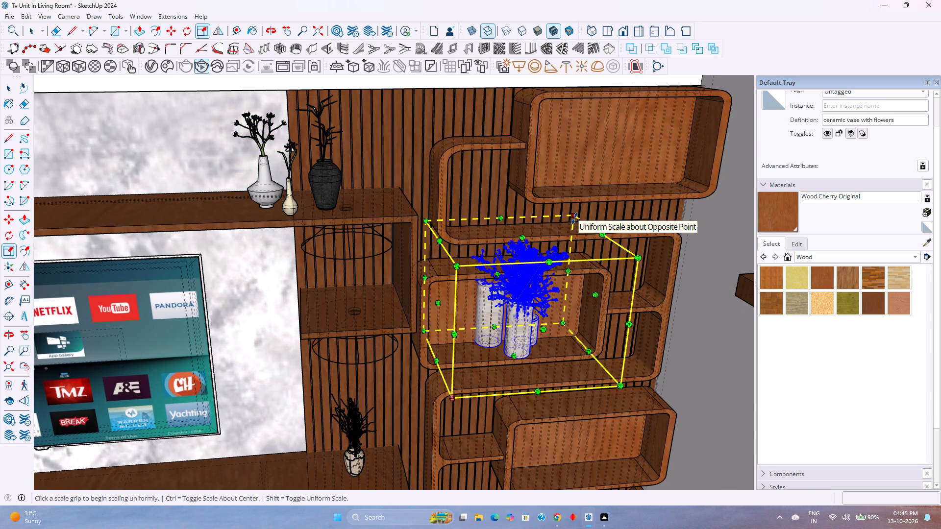
{"action": "left_click", "coordinate": [574, 218]}
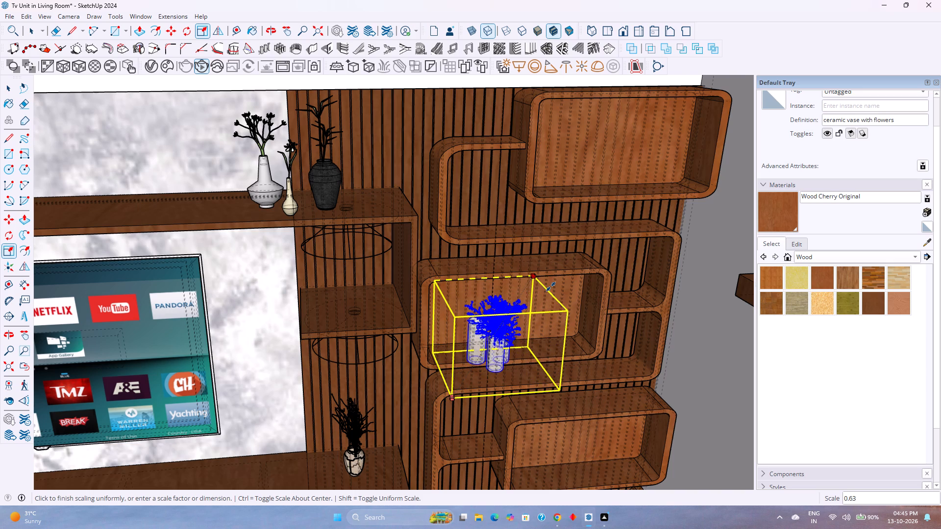
{"action": "key", "text": "k"}
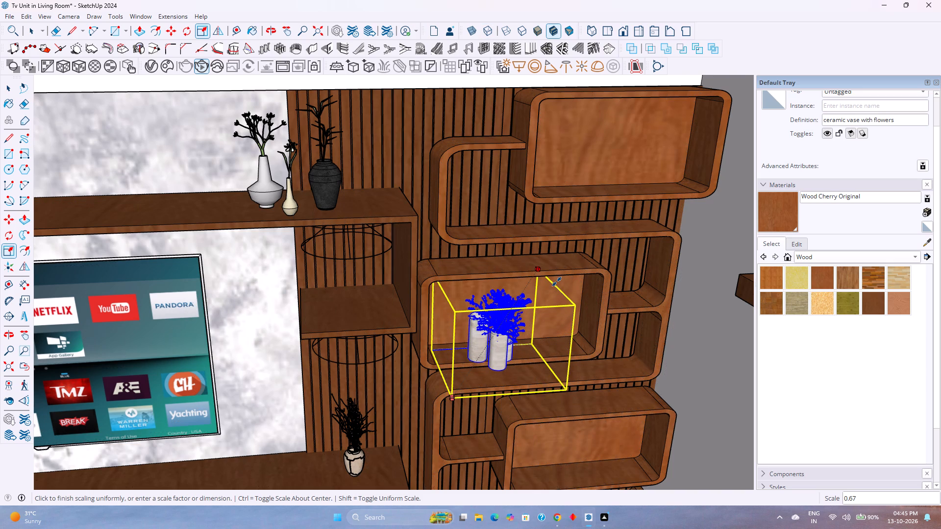
{"action": "left_click", "coordinate": [561, 277]}
Scale the ceramic vase set along the green axis by about 0.87 to reduce its depth.
{"action": "scroll", "coordinate": [509, 364], "scroll_direction": "up", "scroll_amount": 2}
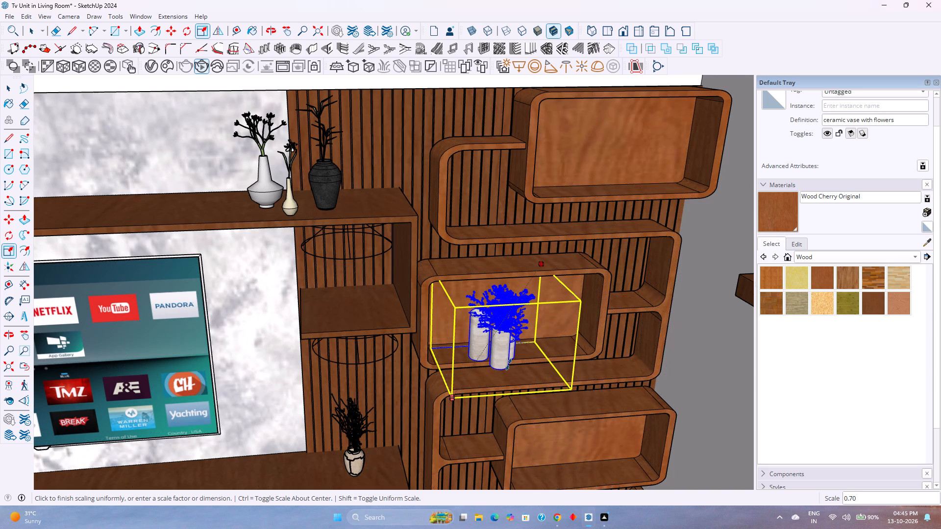
{"action": "scroll", "coordinate": [509, 364], "scroll_direction": "up", "scroll_amount": 2}
{"action": "scroll", "coordinate": [463, 364], "scroll_direction": "up", "scroll_amount": 5}
{"action": "scroll", "coordinate": [463, 364], "scroll_direction": "down", "scroll_amount": 4}
{"action": "middle_click_drag", "start_coordinate": [463, 364], "coordinate": [594, 383]}
{"action": "middle_click", "coordinate": [594, 383]}
{"action": "scroll", "coordinate": [511, 342], "scroll_direction": "up", "scroll_amount": 5}
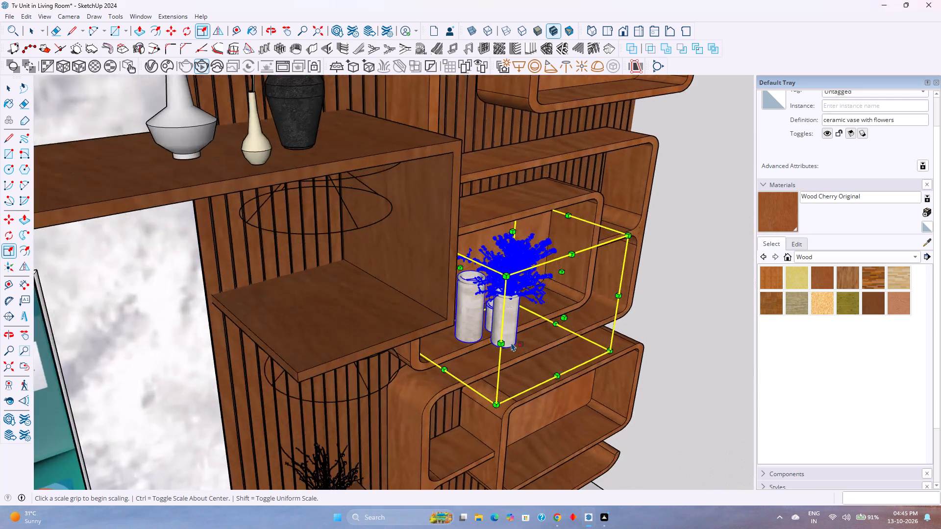
{"action": "scroll", "coordinate": [511, 342], "scroll_direction": "up", "scroll_amount": 6}
{"action": "left_click", "coordinate": [633, 287]}
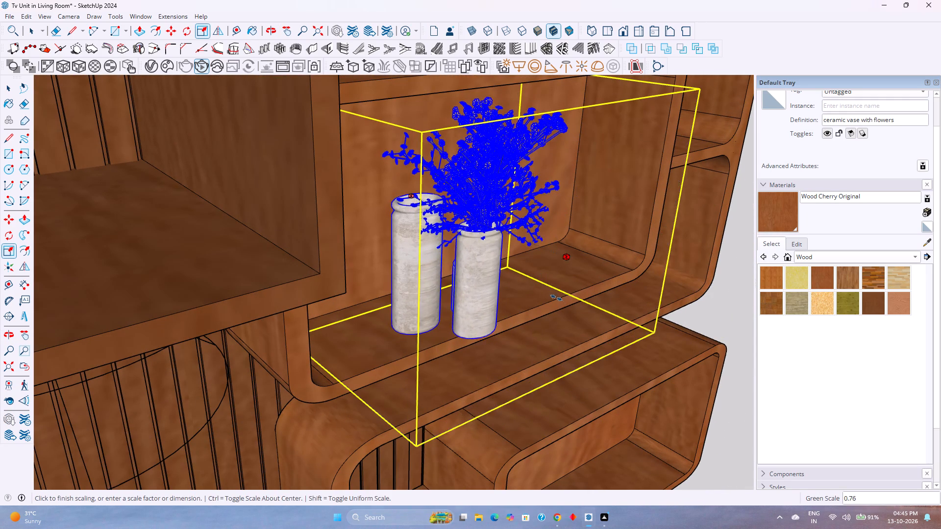
{"action": "left_click", "coordinate": [573, 316]}
Move the ceramic vase set about 2 3/8" along the green axis, deeper into the middle box shelf.
{"action": "scroll", "coordinate": [586, 358], "scroll_direction": "down", "scroll_amount": 4}
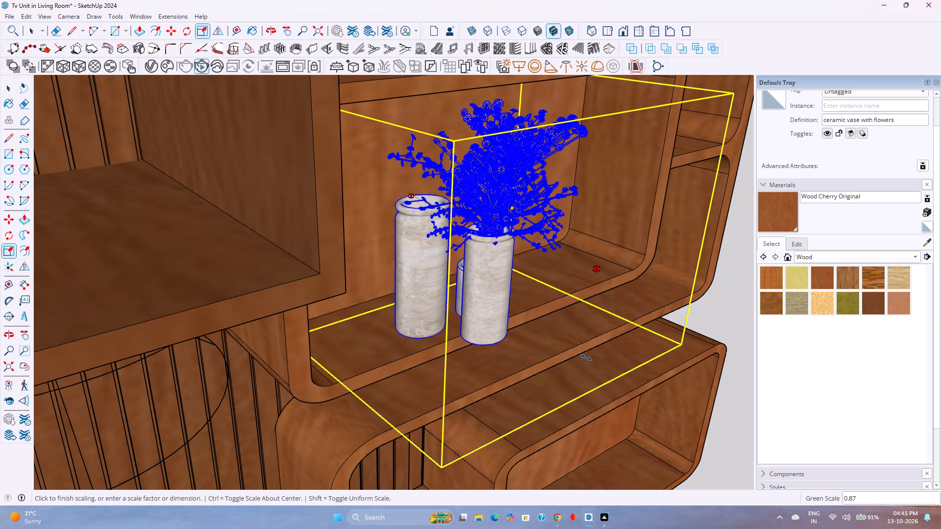
{"action": "scroll", "coordinate": [576, 350], "scroll_direction": "down", "scroll_amount": 2}
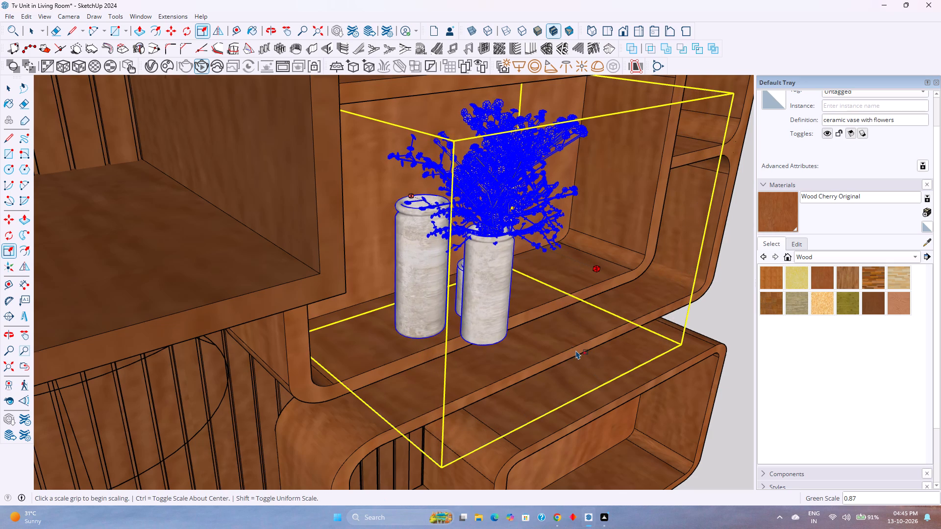
{"action": "scroll", "coordinate": [576, 350], "scroll_direction": "down", "scroll_amount": 1}
{"action": "key", "text": "m"}
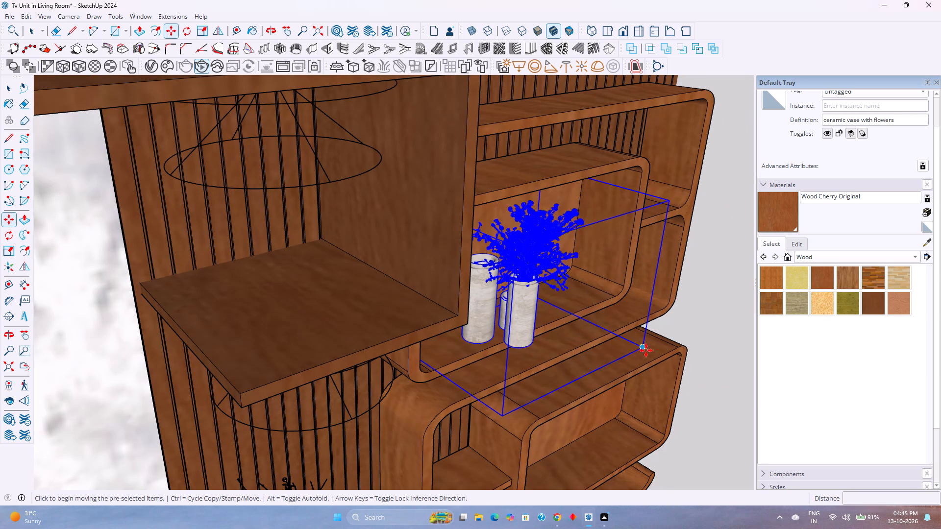
{"action": "left_click", "coordinate": [645, 350]}
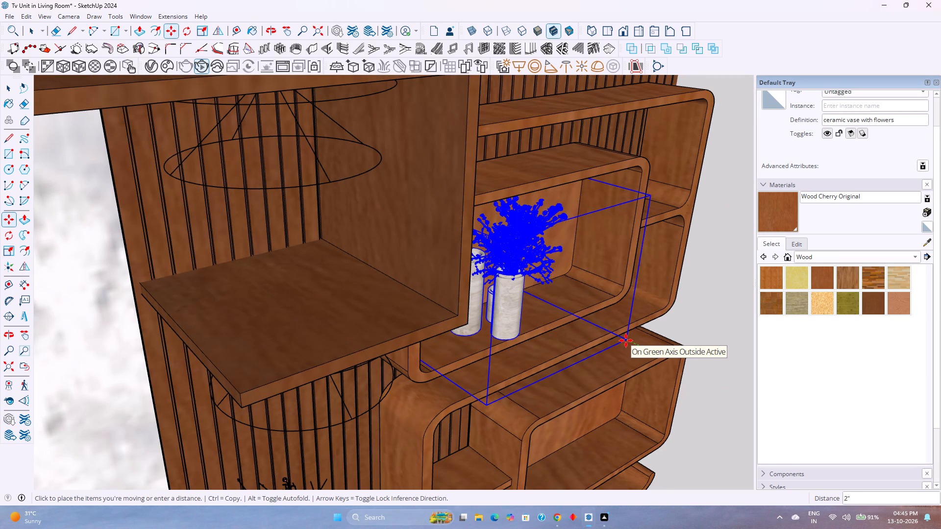
{"action": "left_click", "coordinate": [623, 339]}
Scale the ceramic vase set along the red axis by about 0.88 to narrow it, and deselect it.
{"action": "middle_click_drag", "start_coordinate": [623, 346], "coordinate": [462, 377]}
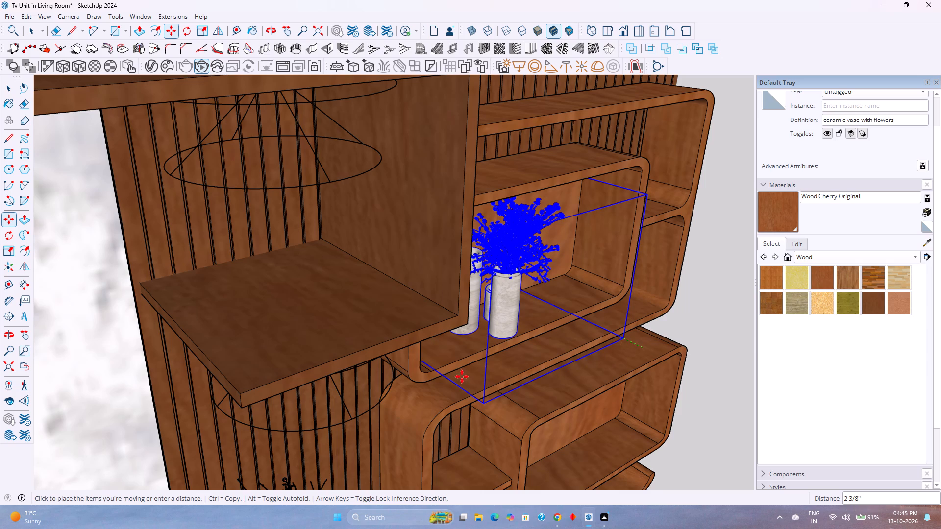
{"action": "scroll", "coordinate": [471, 384], "scroll_direction": "down", "scroll_amount": 3}
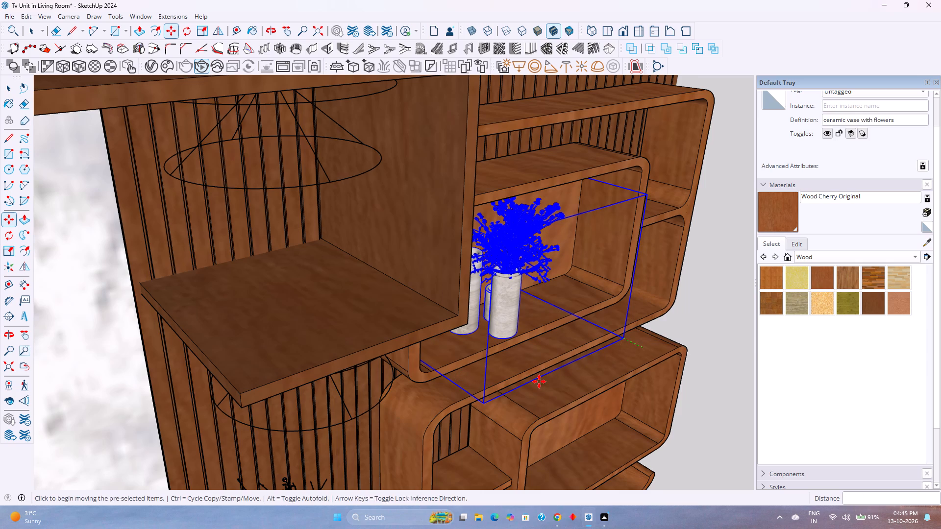
{"action": "middle_click_drag", "start_coordinate": [594, 410], "coordinate": [396, 454]}
{"action": "scroll", "coordinate": [375, 307], "scroll_direction": "up", "scroll_amount": 4}
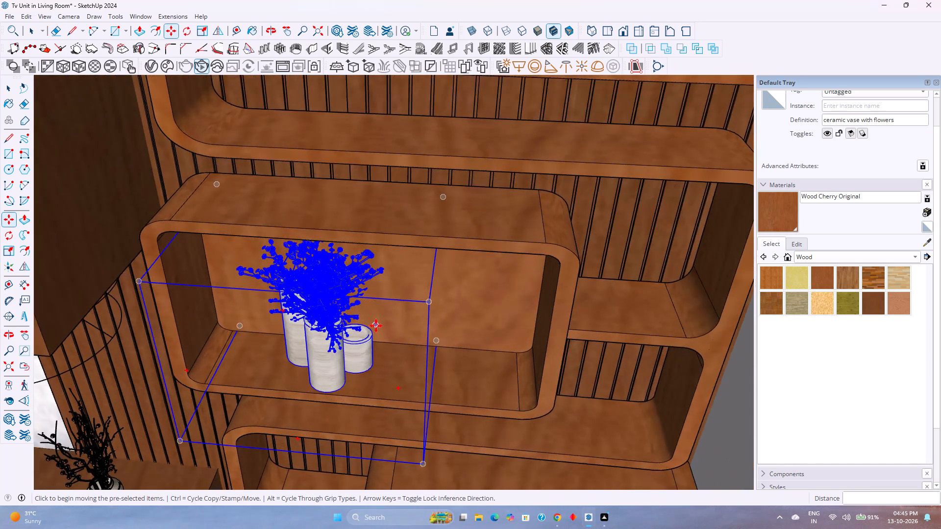
{"action": "scroll", "coordinate": [376, 326], "scroll_direction": "up", "scroll_amount": 3}
{"action": "scroll", "coordinate": [376, 355], "scroll_direction": "down", "scroll_amount": 1}
{"action": "scroll", "coordinate": [376, 360], "scroll_direction": "up", "scroll_amount": 2}
{"action": "middle_click_drag", "start_coordinate": [376, 360], "coordinate": [311, 368]}
{"action": "middle_click", "coordinate": [311, 368]}
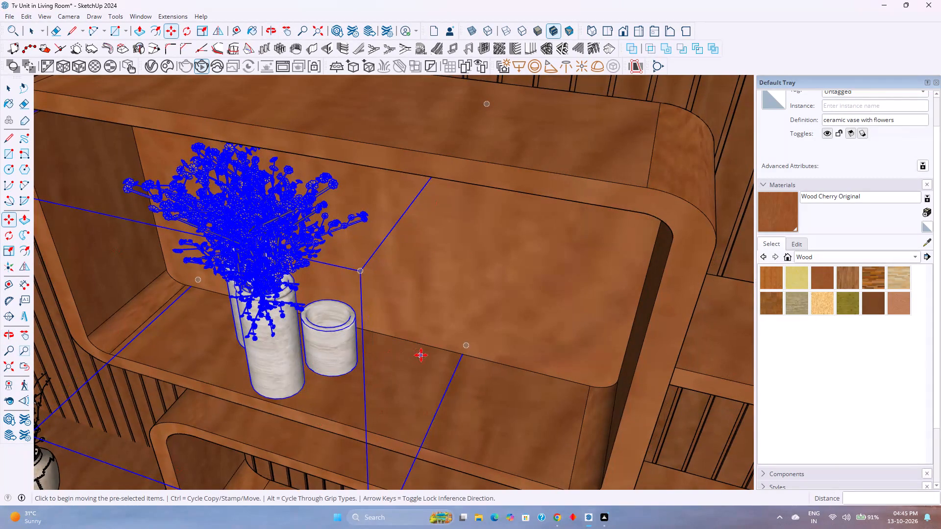
{"action": "key", "text": "s"}
{"action": "left_click", "coordinate": [432, 324]}
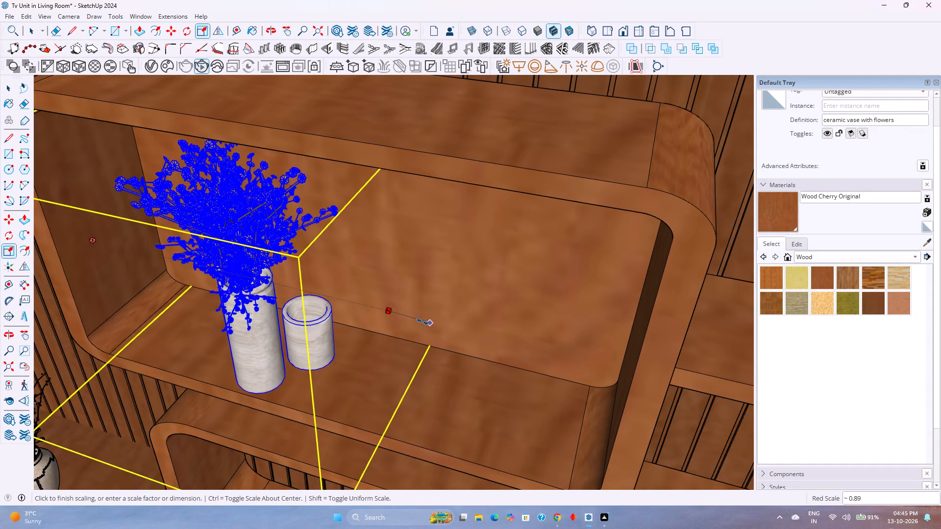
{"action": "left_click", "coordinate": [427, 324]}
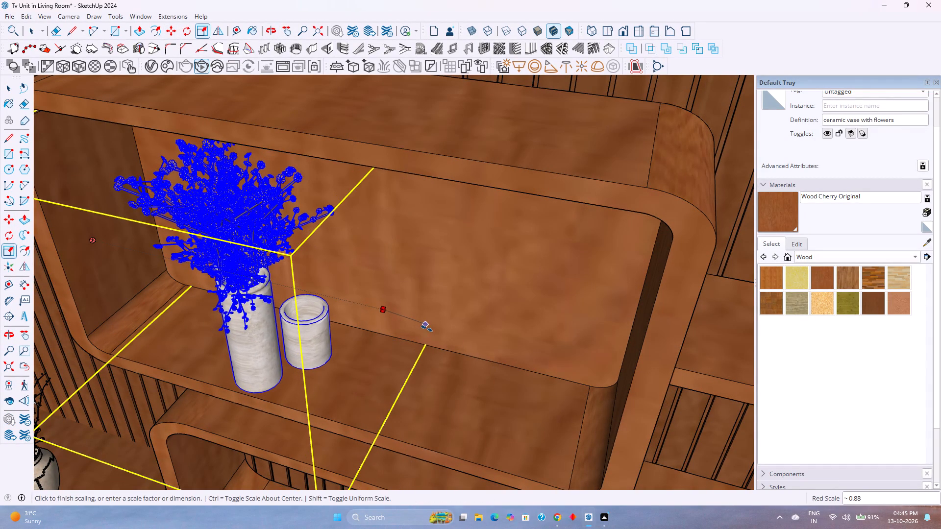
{"action": "key", "text": "space"}
{"action": "scroll", "coordinate": [396, 366], "scroll_direction": "down", "scroll_amount": 5}
{"action": "scroll", "coordinate": [234, 390], "scroll_direction": "down", "scroll_amount": 5}
{"action": "middle_click_drag", "start_coordinate": [243, 409], "coordinate": [430, 321]}
{"action": "middle_click", "coordinate": [431, 320]}
{"action": "scroll", "coordinate": [432, 320], "scroll_direction": "down", "scroll_amount": 3}
{"action": "key", "text": "space"}
{"action": "key", "text": "Escape"}
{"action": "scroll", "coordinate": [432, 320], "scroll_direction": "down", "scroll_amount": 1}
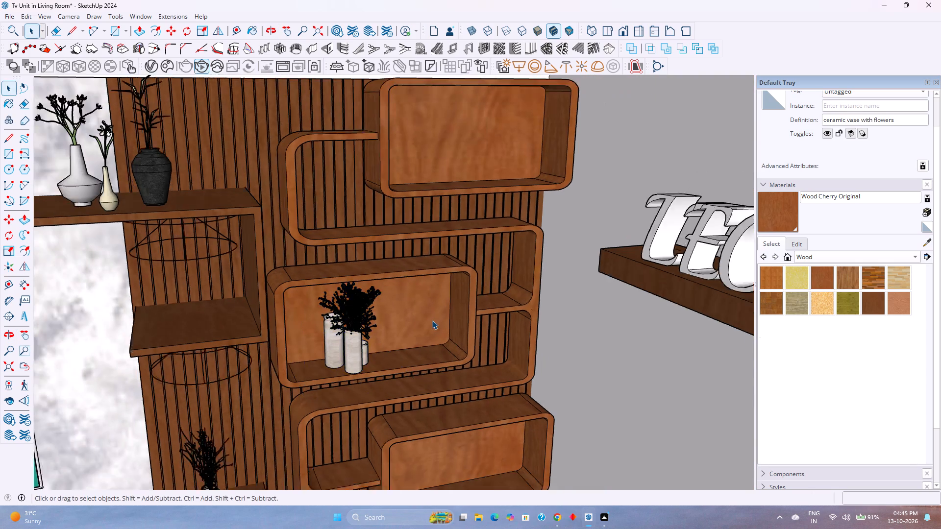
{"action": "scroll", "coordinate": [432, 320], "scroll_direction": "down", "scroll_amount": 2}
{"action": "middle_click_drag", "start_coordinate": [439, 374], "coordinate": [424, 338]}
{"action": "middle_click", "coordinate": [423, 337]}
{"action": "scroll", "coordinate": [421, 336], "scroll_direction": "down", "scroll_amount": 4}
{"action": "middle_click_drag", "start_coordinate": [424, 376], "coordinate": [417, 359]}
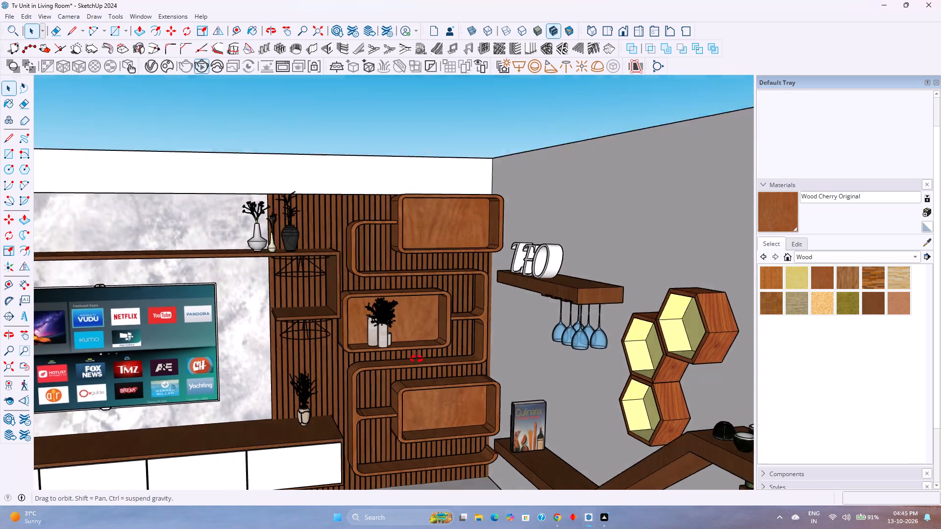
Move the ceramic vase set about 3 1/4" along the red axis, toward the centre of the middle box shelf.
{"action": "middle_click_drag", "start_coordinate": [417, 359], "coordinate": [400, 347]}
{"action": "middle_click", "coordinate": [400, 347]}
{"action": "left_click", "coordinate": [381, 334]}
{"action": "scroll", "coordinate": [381, 334], "scroll_direction": "up", "scroll_amount": 3}
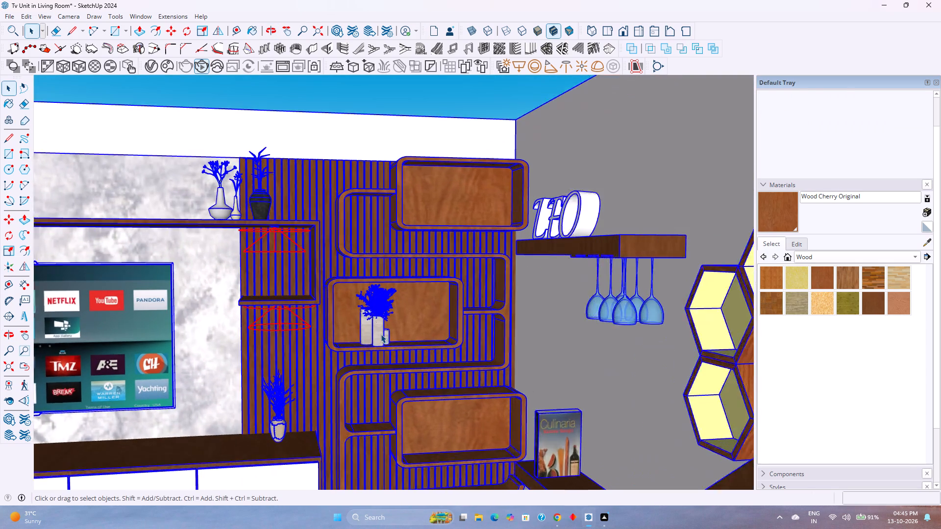
{"action": "double_click", "coordinate": [381, 334]}
{"action": "left_click", "coordinate": [381, 334]}
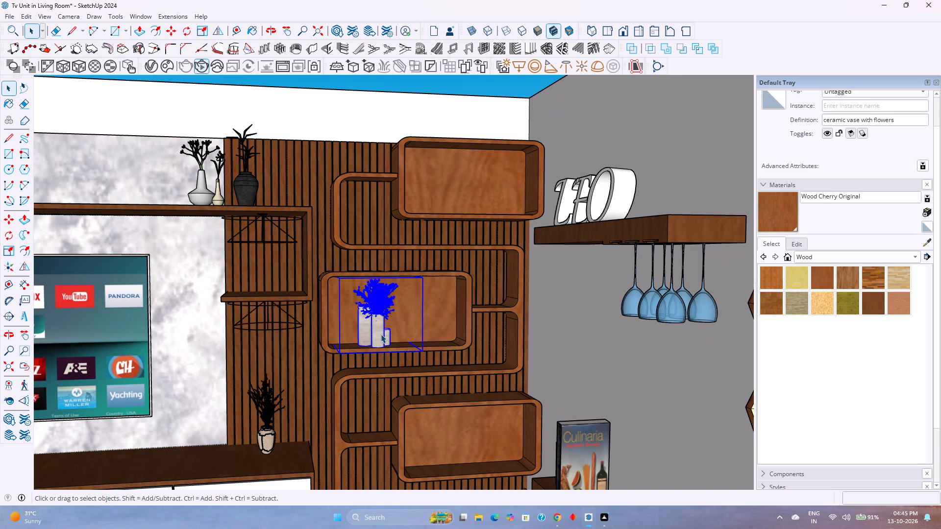
{"action": "key", "text": "m"}
{"action": "left_click", "coordinate": [423, 351]}
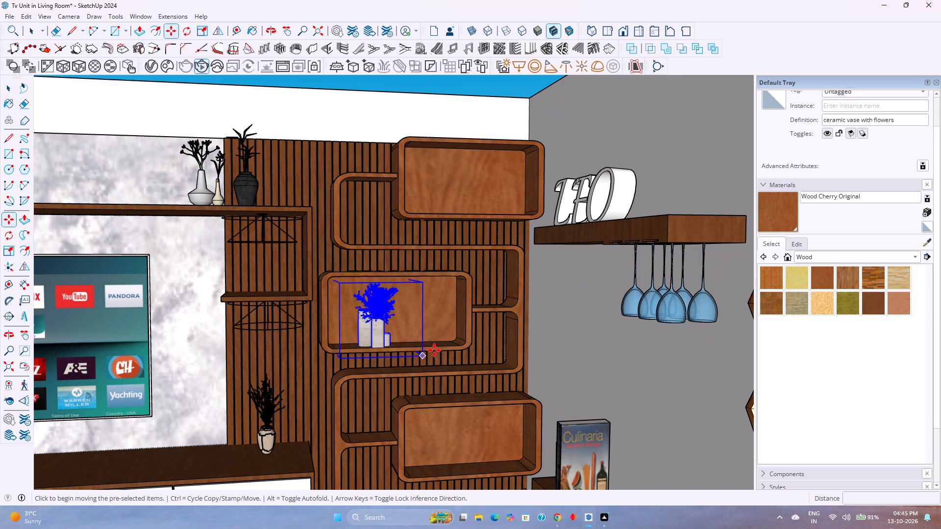
{"action": "key", "text": "Left"}
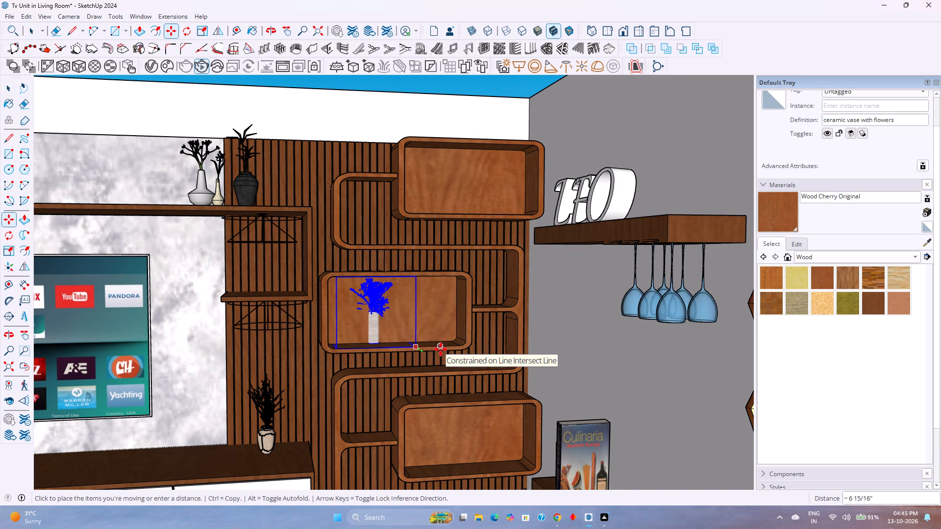
{"action": "key", "text": "Right"}
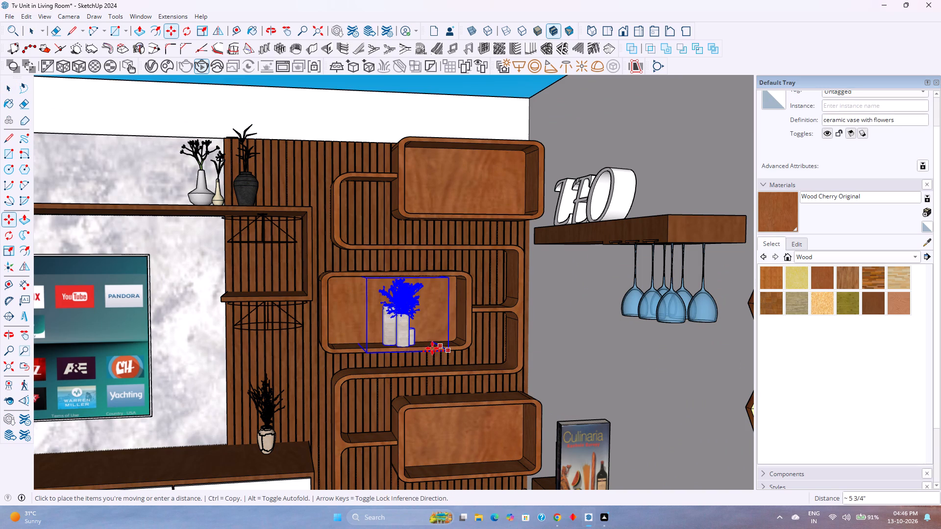
{"action": "left_click", "coordinate": [430, 348]}
{"action": "key", "text": "space"}
{"action": "key", "text": "Escape"}
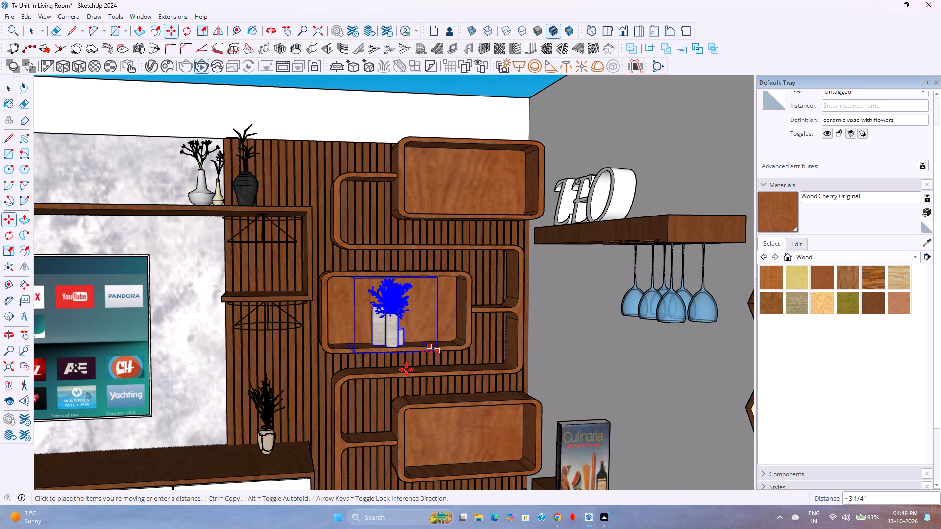
Search the 3D Warehouse models for "flower vase".
{"action": "scroll", "coordinate": [406, 370], "scroll_direction": "down", "scroll_amount": 4}
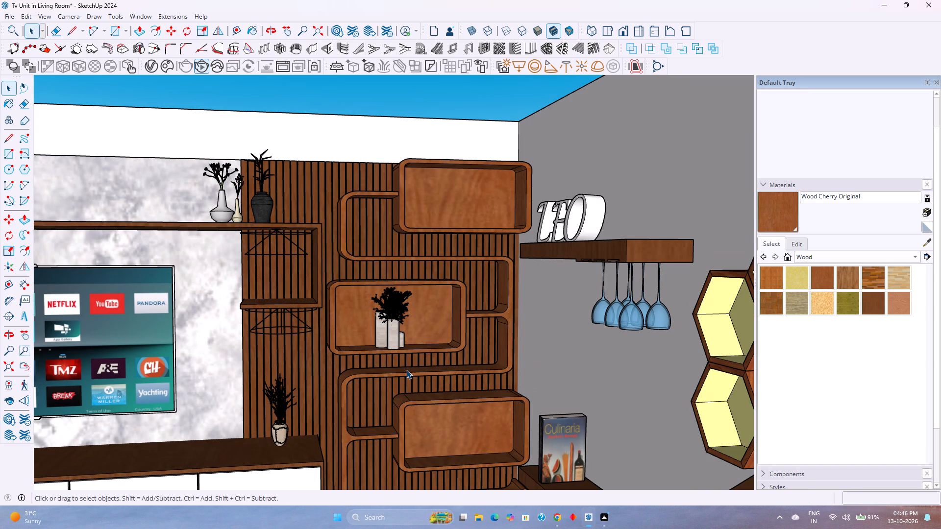
{"action": "scroll", "coordinate": [370, 330], "scroll_direction": "down", "scroll_amount": 6}
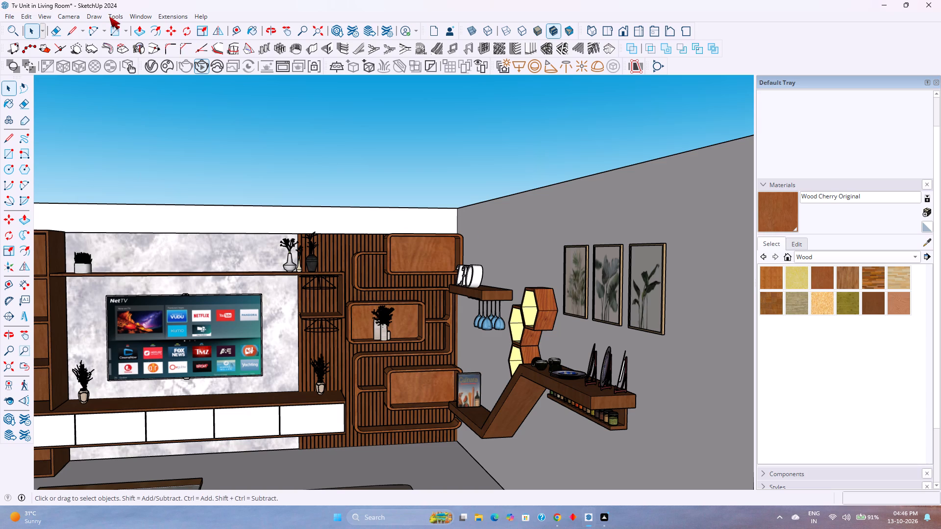
{"action": "left_click", "coordinate": [135, 14]}
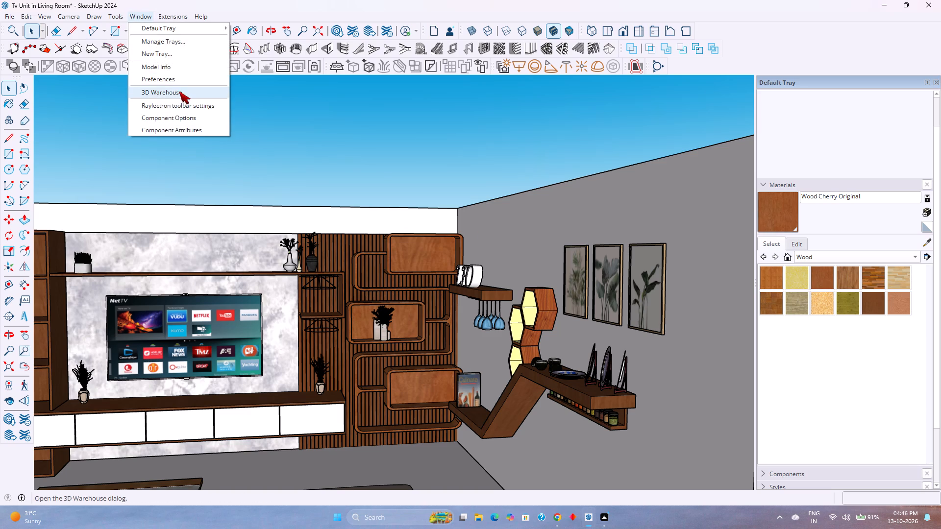
{"action": "left_click", "coordinate": [180, 92]}
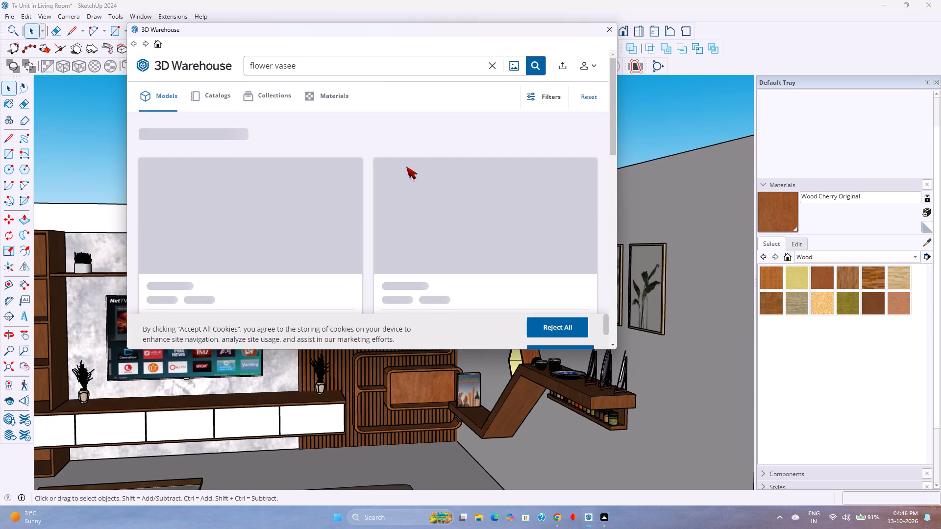
{"action": "left_click", "coordinate": [460, 66]}
{"action": "key", "text": "BackSpace"}
{"action": "key", "text": "Return"}
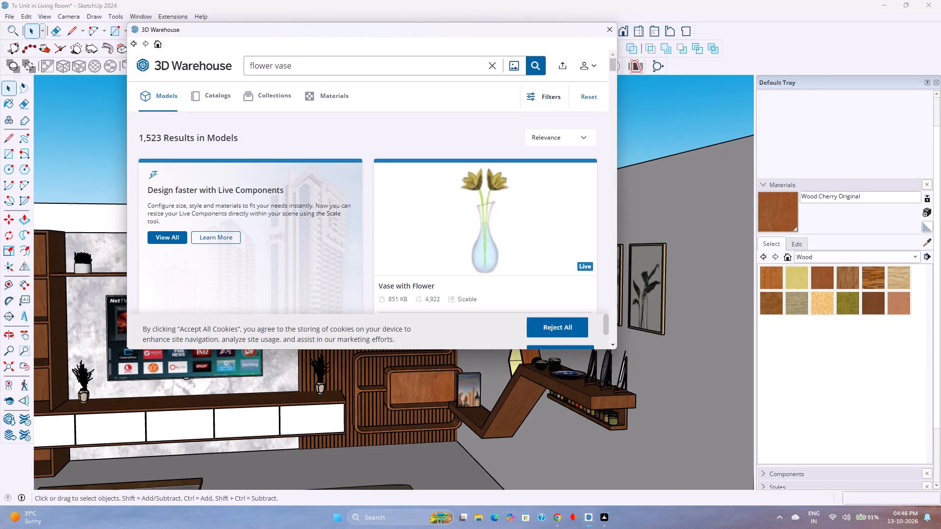
Find the "flowers vase" model by Hermes with black, grey and white planters, and load it directly into the model.
{"action": "scroll", "coordinate": [386, 239], "scroll_direction": "down", "scroll_amount": 7}
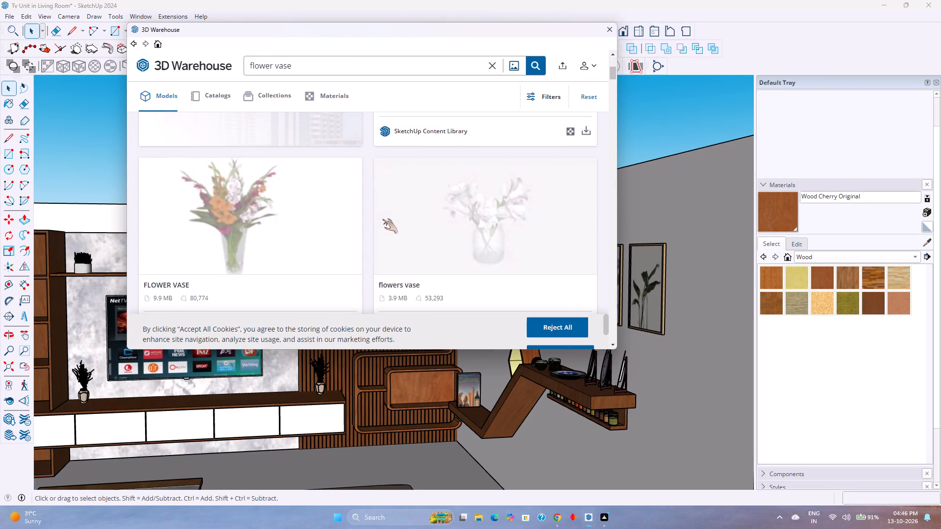
{"action": "scroll", "coordinate": [382, 219], "scroll_direction": "down", "scroll_amount": 20}
{"action": "scroll", "coordinate": [382, 219], "scroll_direction": "down", "scroll_amount": 8}
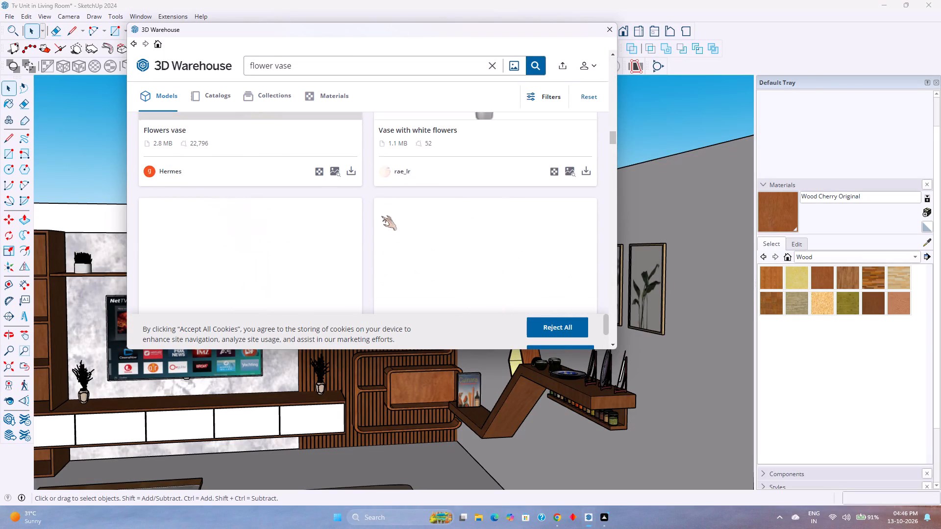
{"action": "scroll", "coordinate": [381, 216], "scroll_direction": "down", "scroll_amount": 14}
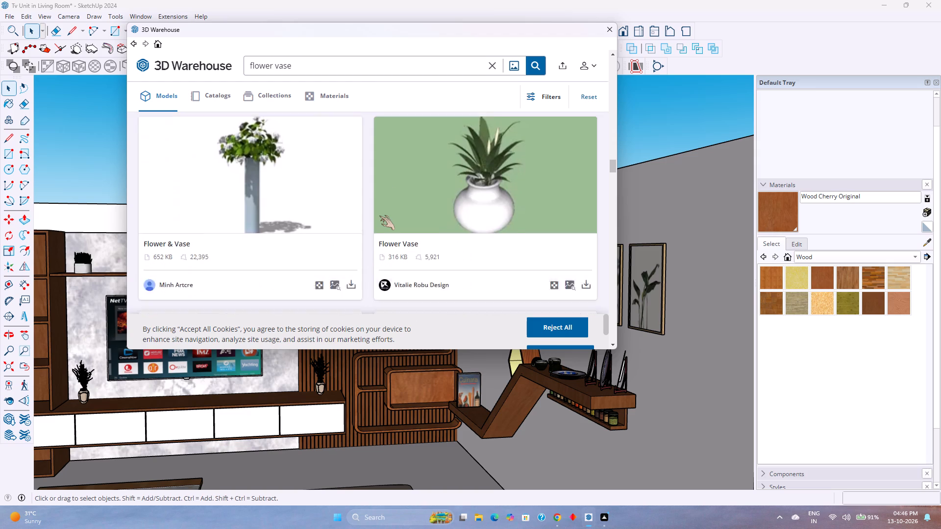
{"action": "scroll", "coordinate": [379, 216], "scroll_direction": "down", "scroll_amount": 8}
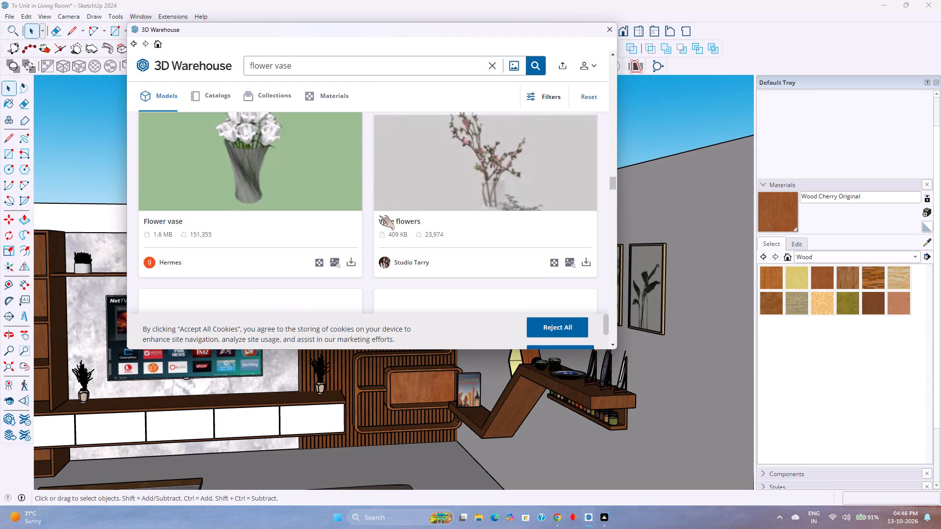
{"action": "scroll", "coordinate": [379, 216], "scroll_direction": "down", "scroll_amount": 5}
{"action": "scroll", "coordinate": [379, 216], "scroll_direction": "up", "scroll_amount": 1}
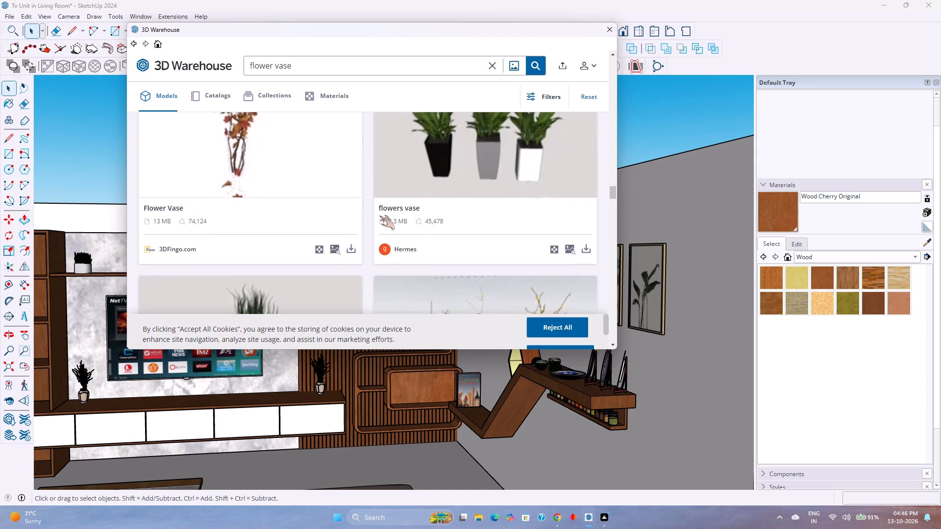
{"action": "scroll", "coordinate": [379, 216], "scroll_direction": "down", "scroll_amount": 2}
{"action": "scroll", "coordinate": [379, 216], "scroll_direction": "up", "scroll_amount": 2}
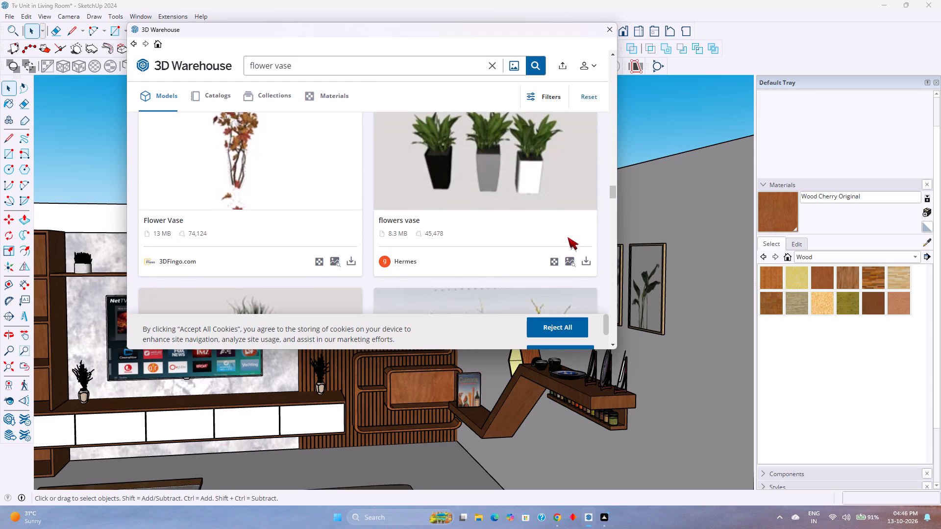
{"action": "left_click", "coordinate": [585, 256]}
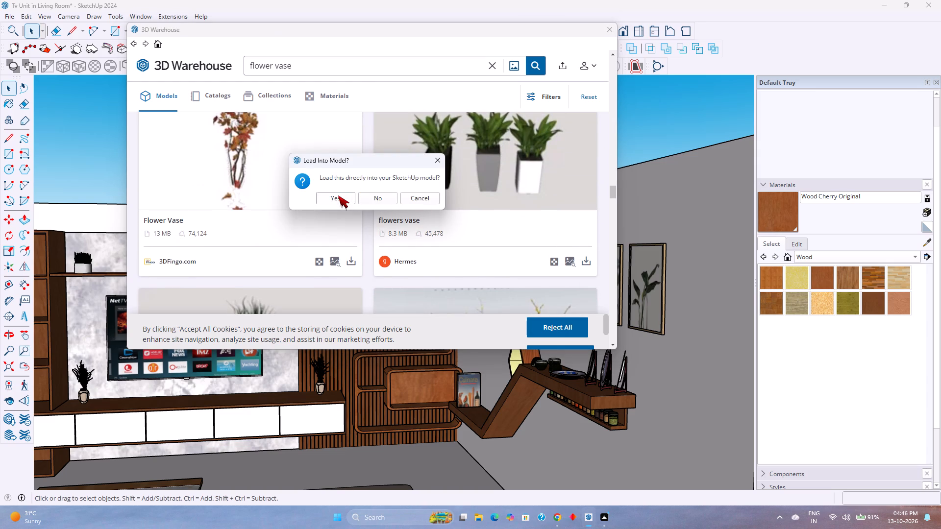
{"action": "left_click", "coordinate": [338, 195]}
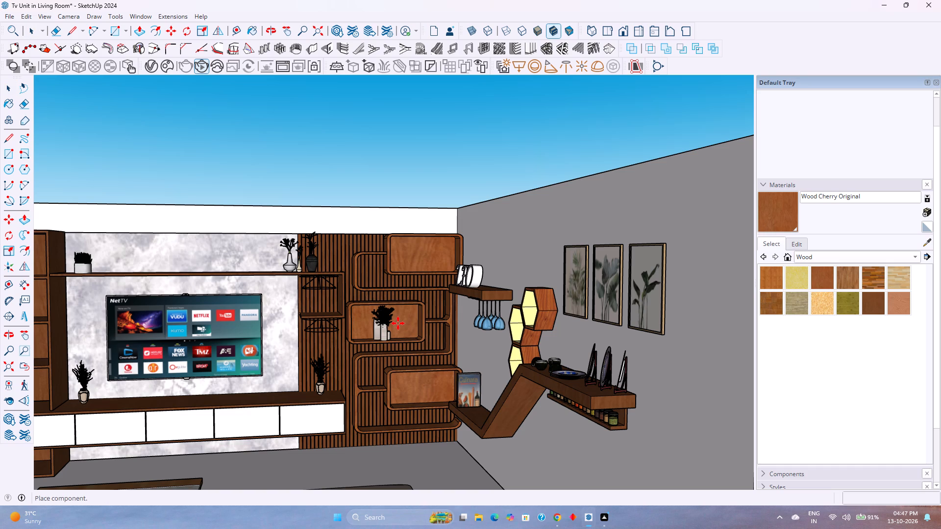
Place the three-planter flowers vase set on the floor in front of the TV unit's drawers.
{"action": "middle_click_drag", "start_coordinate": [427, 263], "coordinate": [461, 355]}
{"action": "middle_click", "coordinate": [461, 355]}
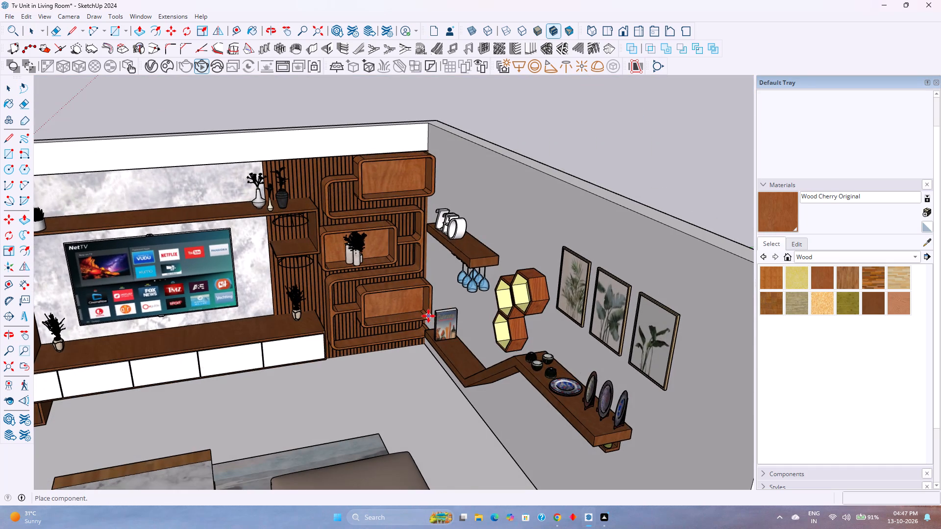
{"action": "scroll", "coordinate": [428, 316], "scroll_direction": "down", "scroll_amount": 5}
{"action": "scroll", "coordinate": [259, 352], "scroll_direction": "up", "scroll_amount": 3}
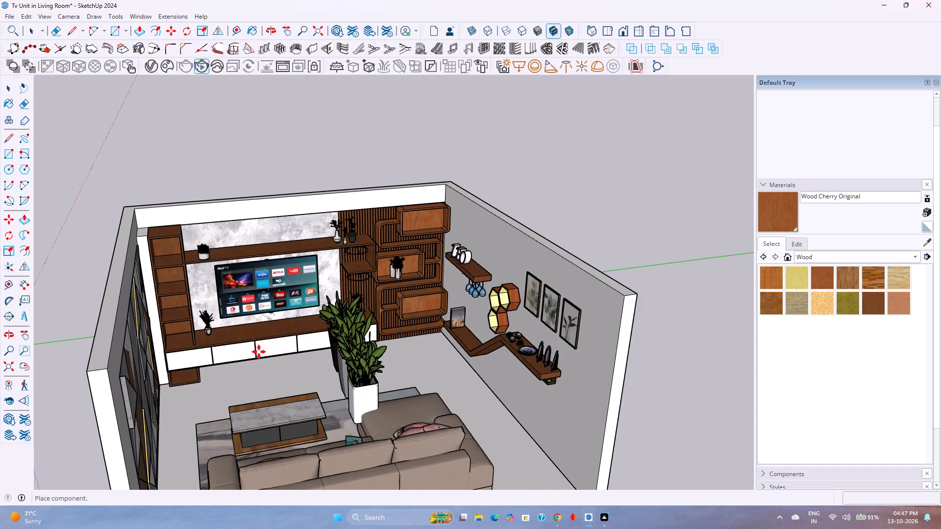
{"action": "scroll", "coordinate": [259, 352], "scroll_direction": "up", "scroll_amount": 4}
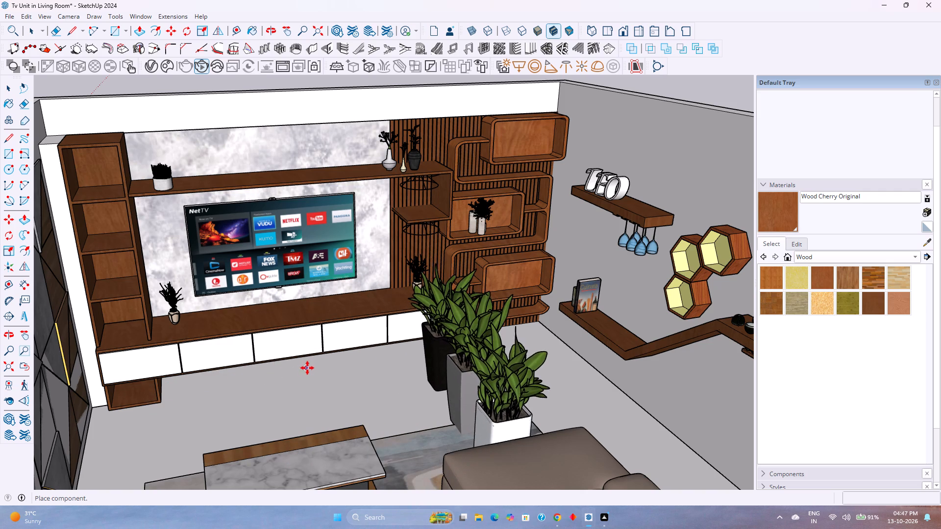
{"action": "left_click", "coordinate": [309, 363]}
Scale the three-planter set down uniformly by about 0.24 from a top corner.
{"action": "middle_click_drag", "start_coordinate": [370, 356], "coordinate": [528, 413]}
{"action": "middle_click", "coordinate": [528, 413]}
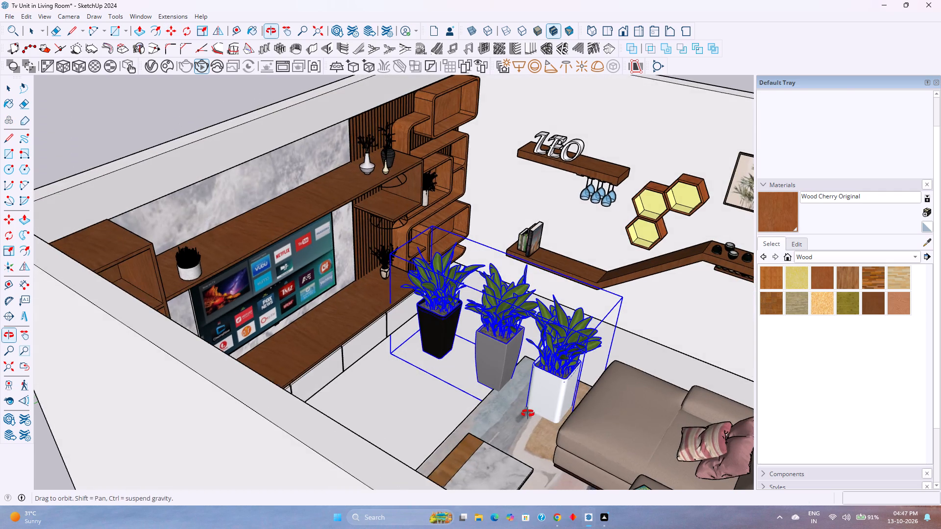
{"action": "key", "text": "s"}
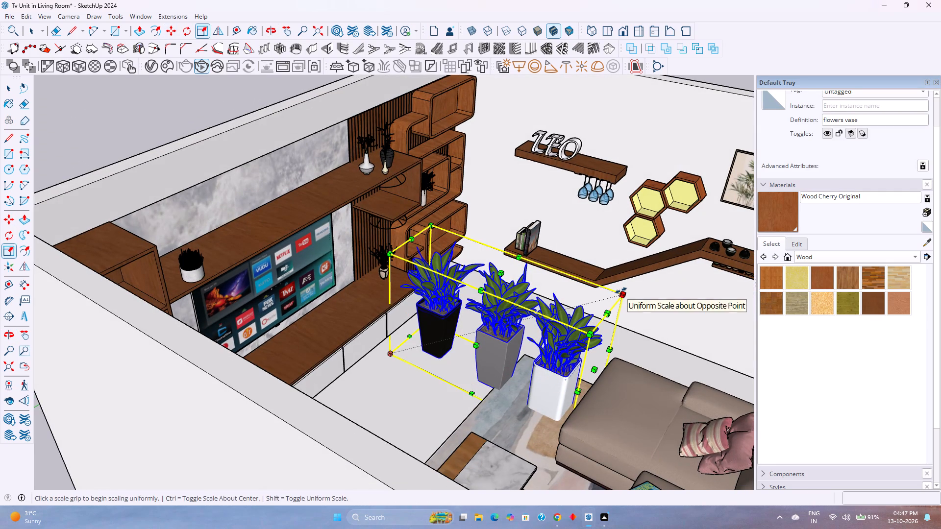
{"action": "left_click", "coordinate": [621, 290]}
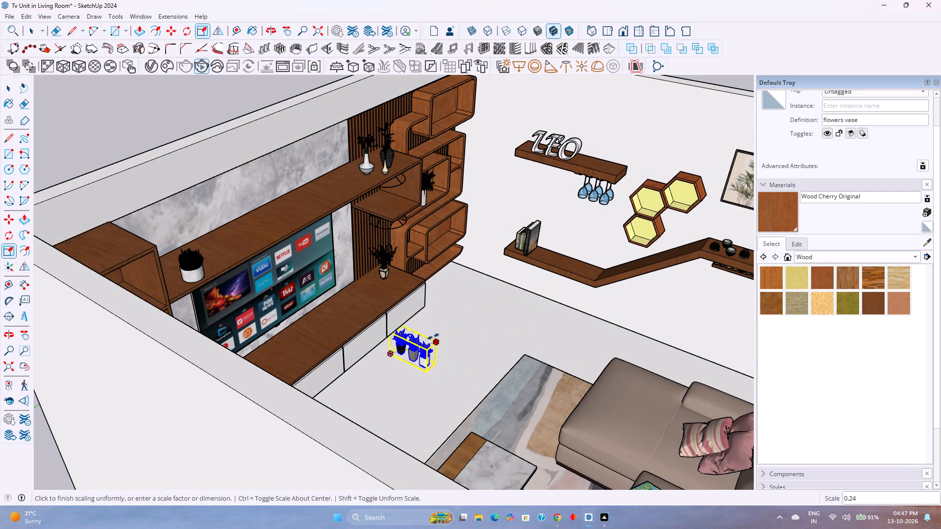
{"action": "left_click", "coordinate": [437, 336]}
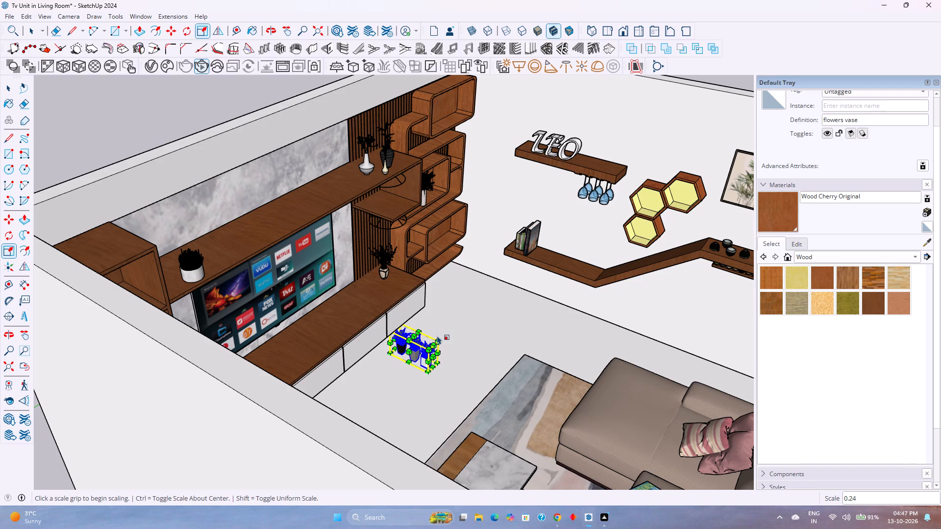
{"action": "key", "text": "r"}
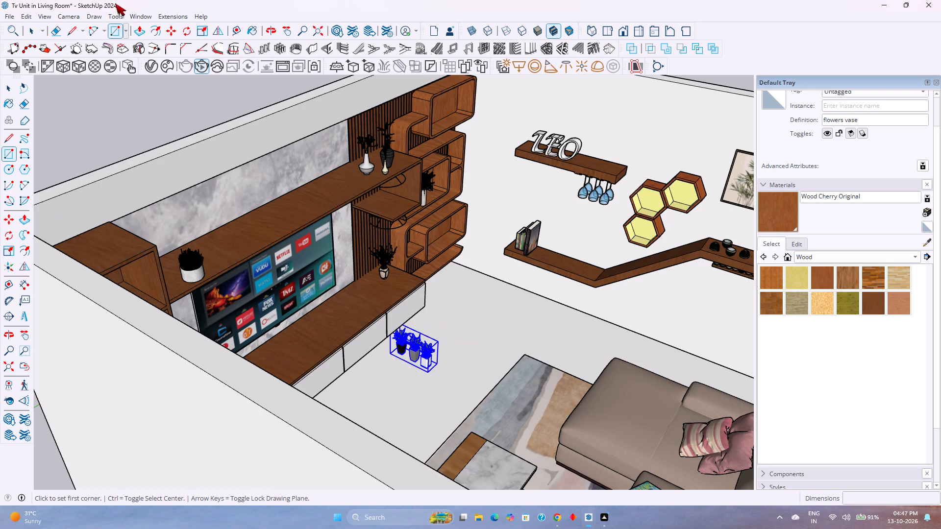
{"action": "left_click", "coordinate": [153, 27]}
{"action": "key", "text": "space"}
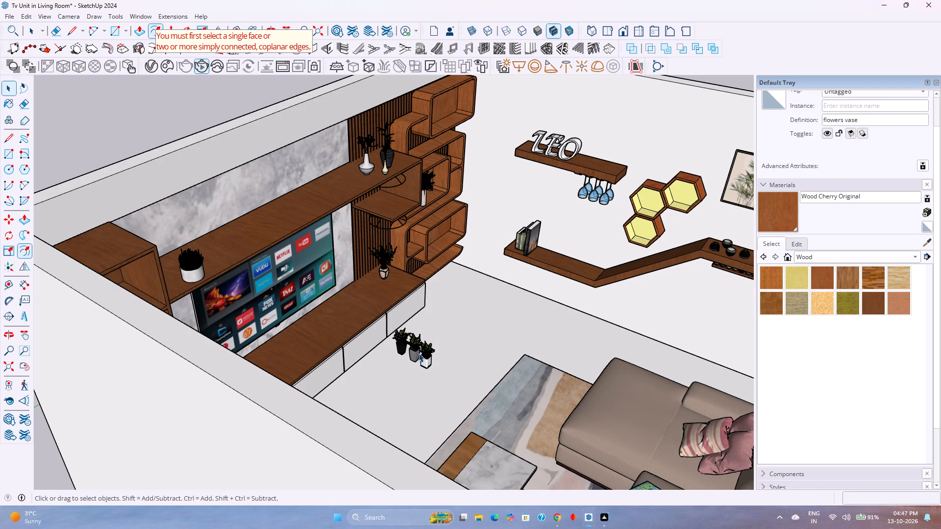
Rotate the three-planter set 90 degrees about the vertical axis at its bottom corner, lining it up with the TV unit.
{"action": "left_click", "coordinate": [420, 357]}
{"action": "scroll", "coordinate": [425, 359], "scroll_direction": "up", "scroll_amount": 3}
{"action": "double_click", "coordinate": [425, 359]}
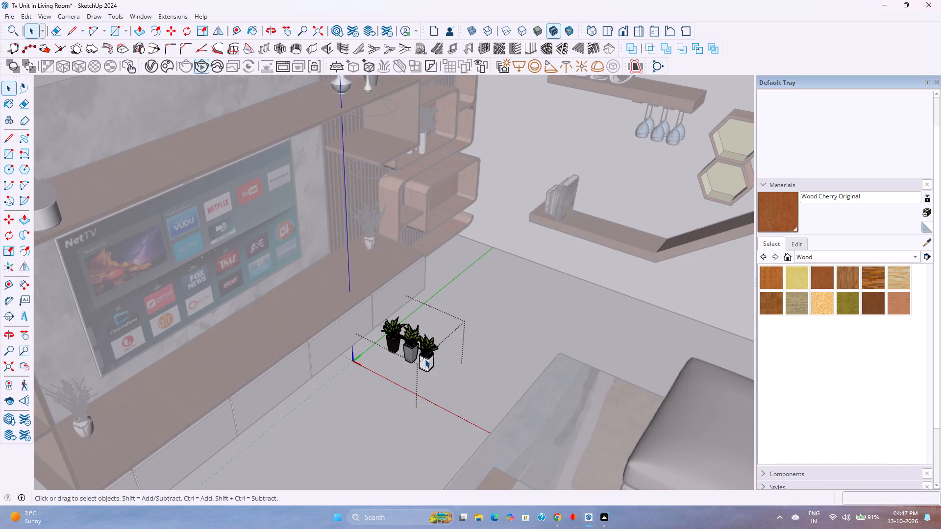
{"action": "key", "text": "Escape"}
{"action": "left_click", "coordinate": [425, 359]}
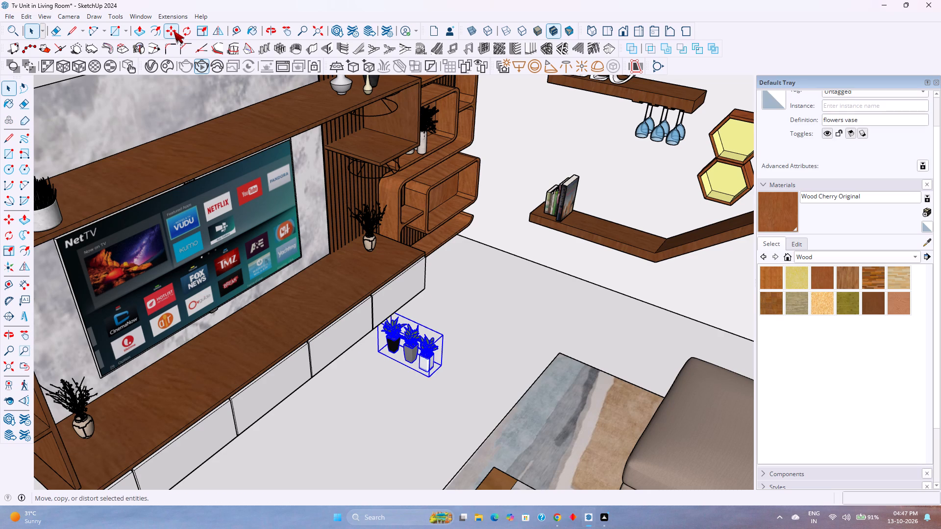
{"action": "type", "text": "ro"}
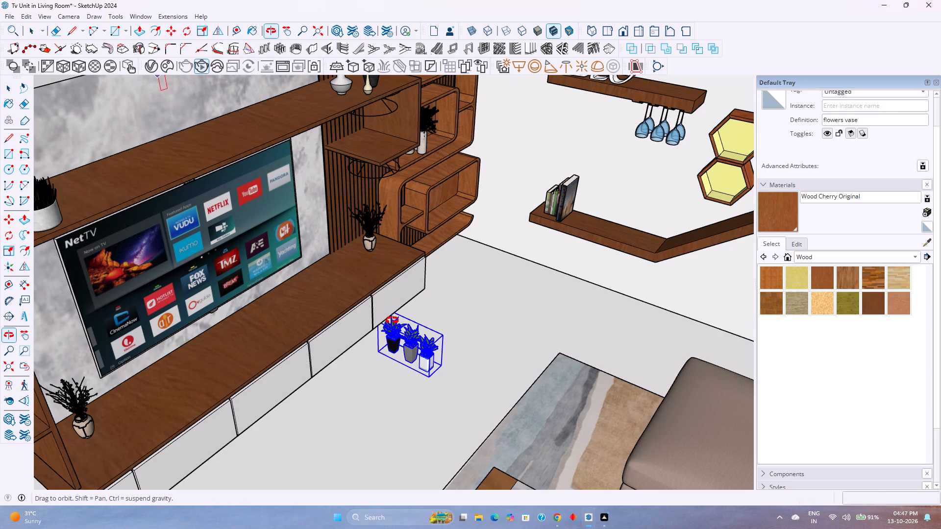
{"action": "key", "text": "Escape"}
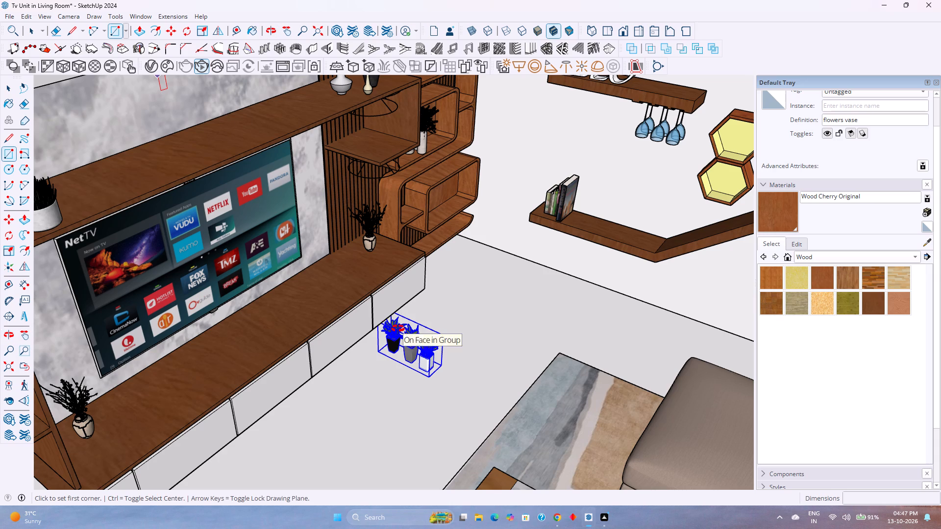
{"action": "left_click", "coordinate": [180, 32]}
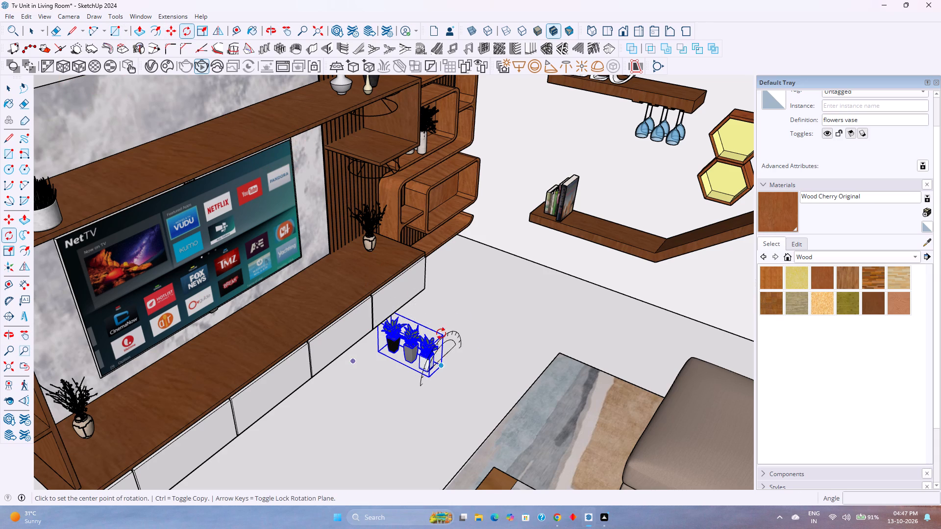
{"action": "key", "text": "Up"}
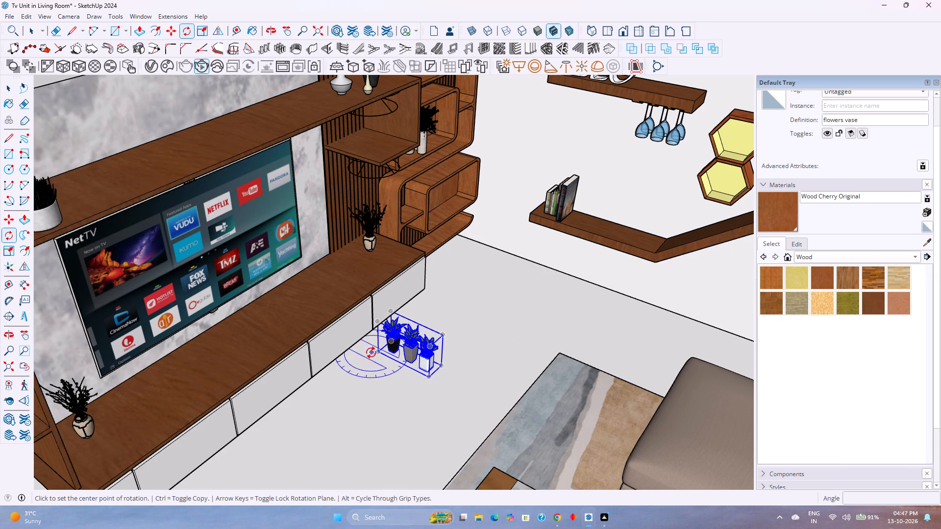
{"action": "left_click", "coordinate": [378, 352]}
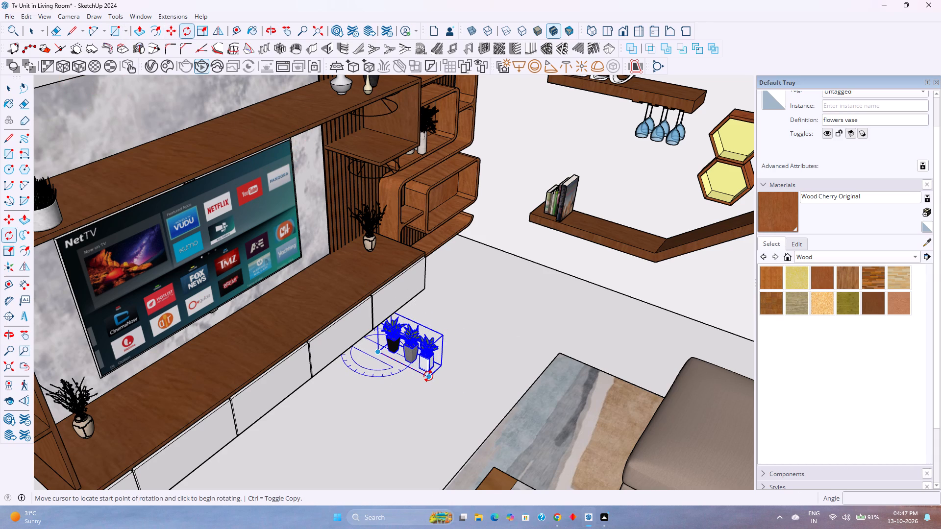
{"action": "left_click", "coordinate": [428, 376]}
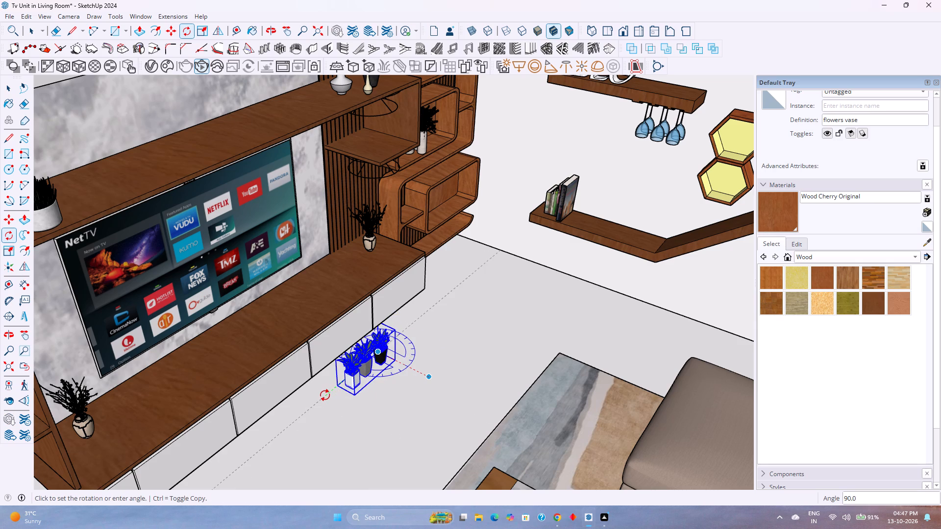
{"action": "left_click", "coordinate": [324, 395]}
Move the three-planter set from the floor into the lowest rounded box shelf on the slatted panel.
{"action": "key", "text": "m"}
{"action": "scroll", "coordinate": [397, 355], "scroll_direction": "up", "scroll_amount": 4}
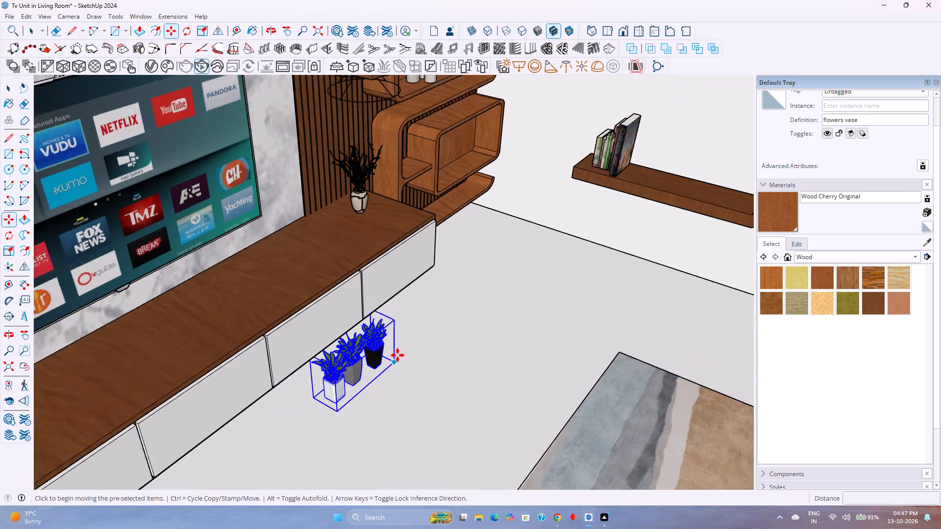
{"action": "middle_click_drag", "start_coordinate": [397, 355], "coordinate": [237, 333]}
{"action": "scroll", "coordinate": [237, 323], "scroll_direction": "down", "scroll_amount": 3}
{"action": "middle_click_drag", "start_coordinate": [261, 337], "coordinate": [303, 423], "text": "shift"}
{"action": "middle_click", "coordinate": [303, 423], "text": "shift"}
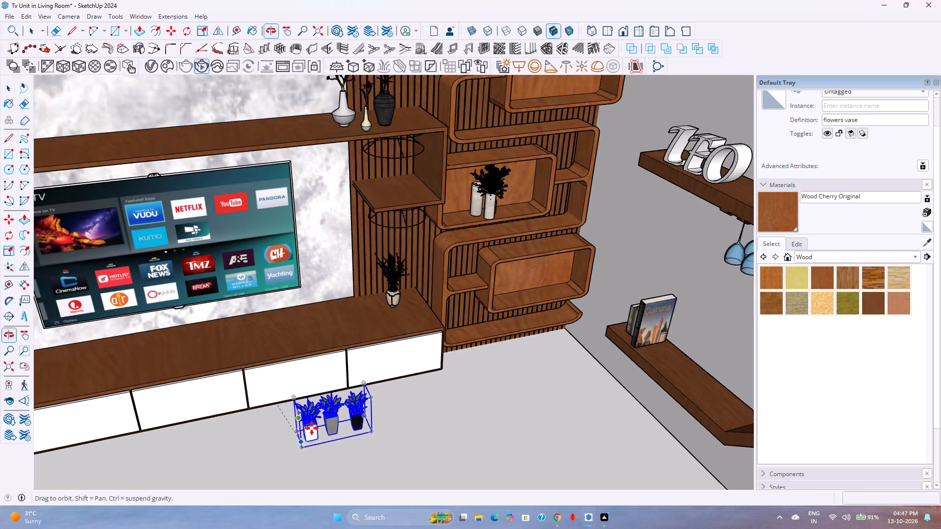
{"action": "middle_click_drag", "start_coordinate": [312, 428], "coordinate": [271, 366]}
{"action": "middle_click", "coordinate": [271, 366]}
{"action": "scroll", "coordinate": [277, 363], "scroll_direction": "down", "scroll_amount": 2}
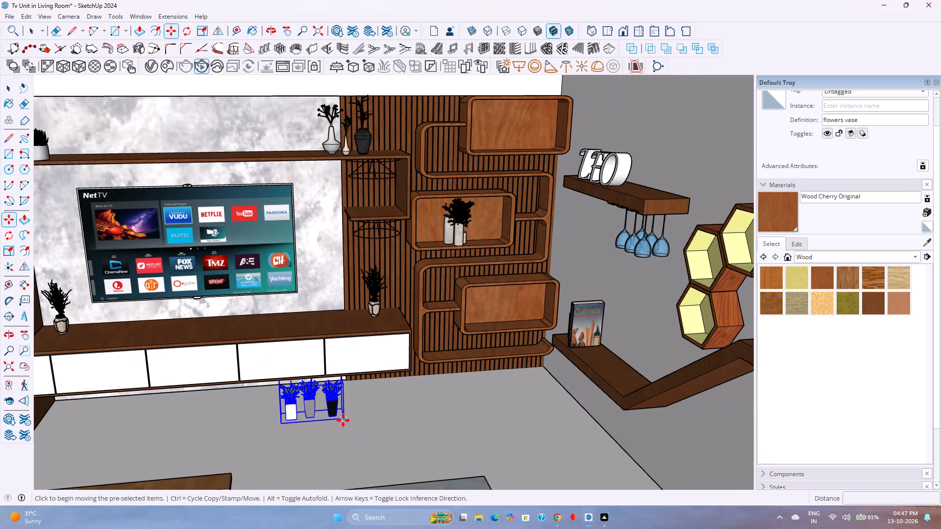
{"action": "left_click", "coordinate": [343, 420]}
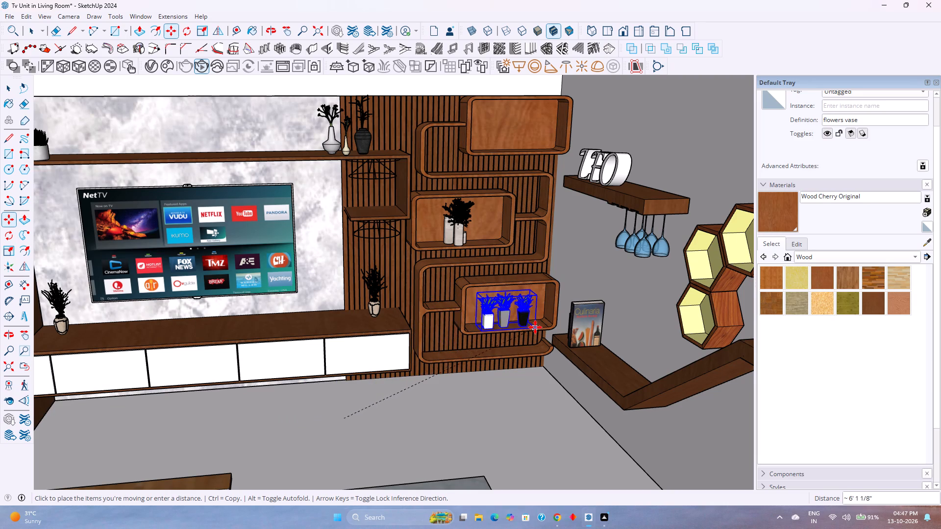
{"action": "left_click", "coordinate": [535, 327]}
Copy the three-planter set about 5' away into the topmost rounded box shelf of the slatted panel.
{"action": "scroll", "coordinate": [511, 340], "scroll_direction": "up", "scroll_amount": 2}
{"action": "middle_click_drag", "start_coordinate": [511, 340], "coordinate": [586, 412]}
{"action": "middle_click", "coordinate": [586, 412]}
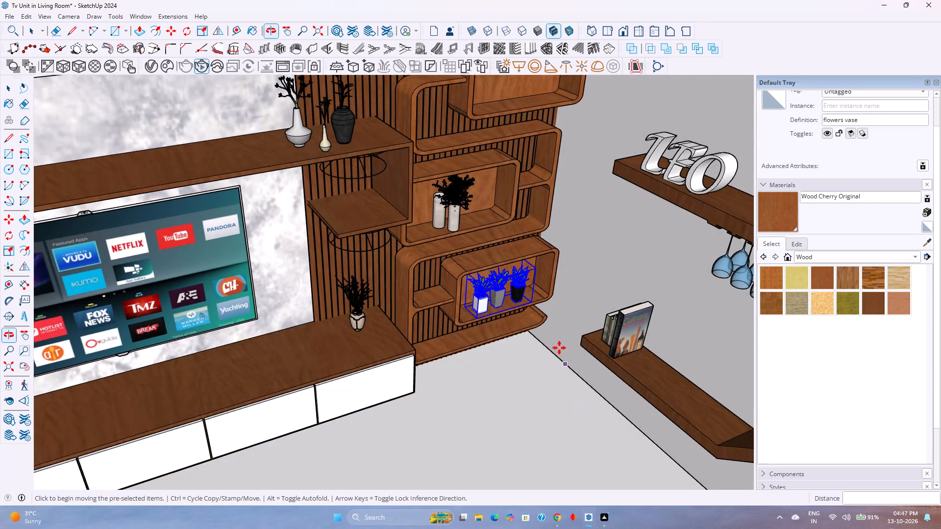
{"action": "scroll", "coordinate": [556, 337], "scroll_direction": "up", "scroll_amount": 9}
{"action": "scroll", "coordinate": [502, 290], "scroll_direction": "up", "scroll_amount": 2}
{"action": "scroll", "coordinate": [502, 290], "scroll_direction": "down", "scroll_amount": 6}
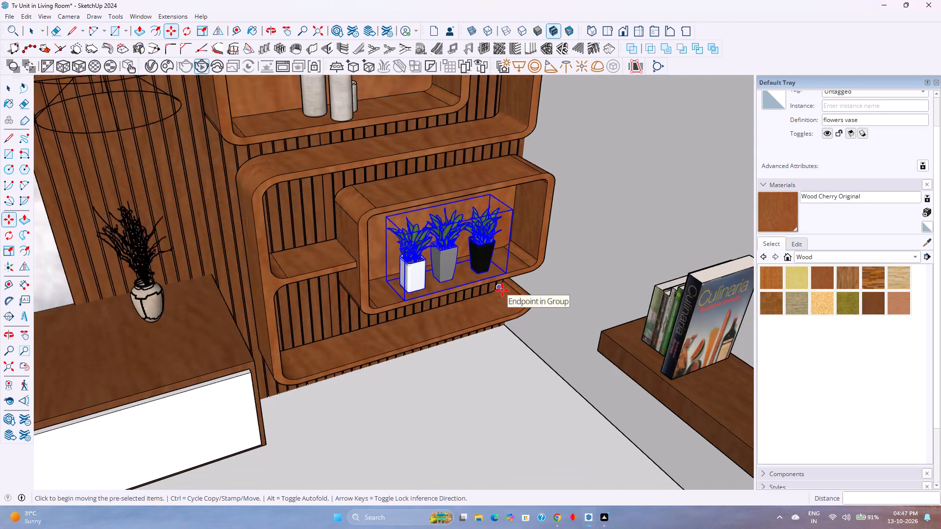
{"action": "scroll", "coordinate": [502, 290], "scroll_direction": "down", "scroll_amount": 3}
{"action": "middle_click_drag", "start_coordinate": [459, 321], "coordinate": [525, 439], "text": "shift"}
{"action": "middle_click_drag", "start_coordinate": [518, 442], "coordinate": [490, 385]}
{"action": "middle_click", "coordinate": [488, 376]}
{"action": "scroll", "coordinate": [488, 363], "scroll_direction": "down", "scroll_amount": 4}
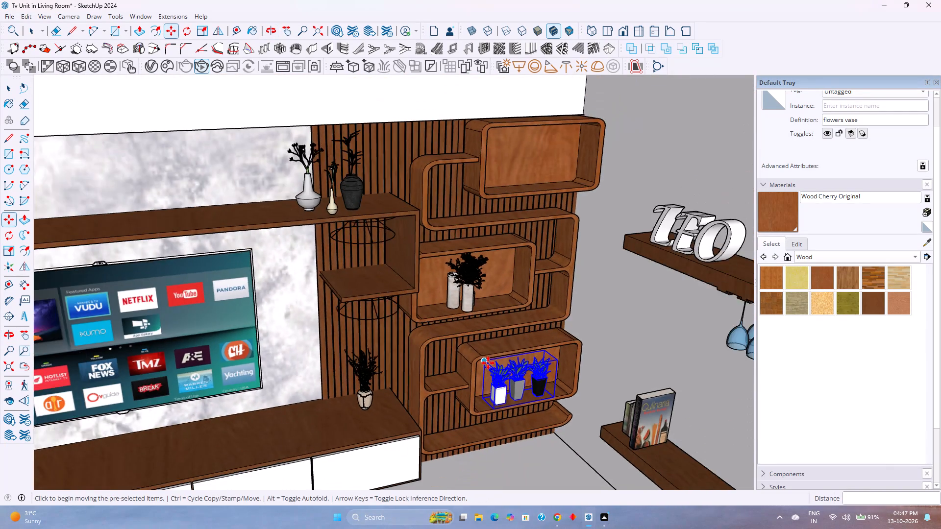
{"action": "scroll", "coordinate": [488, 363], "scroll_direction": "down", "scroll_amount": 2}
{"action": "middle_click_drag", "start_coordinate": [482, 354], "coordinate": [456, 333]}
{"action": "middle_click", "coordinate": [456, 333]}
{"action": "middle_click_drag", "start_coordinate": [451, 330], "coordinate": [414, 310]}
{"action": "scroll", "coordinate": [413, 284], "scroll_direction": "down", "scroll_amount": 2}
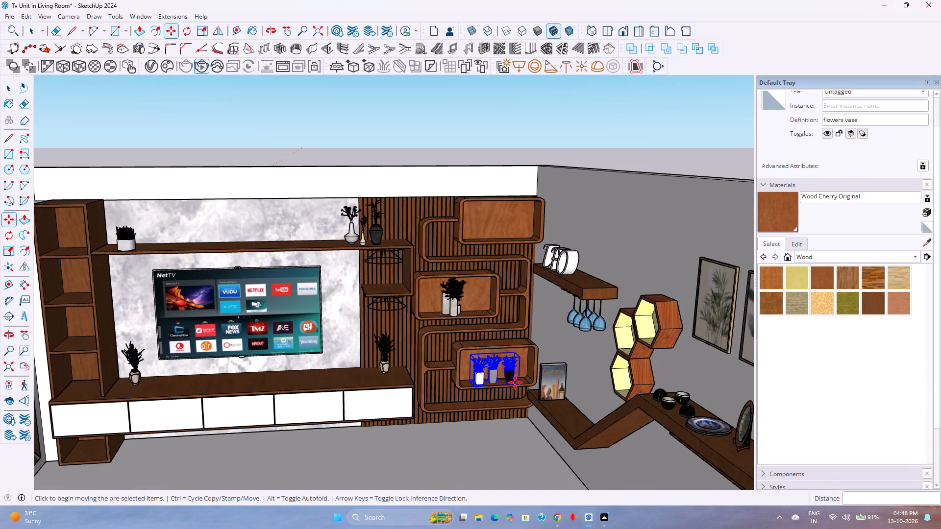
{"action": "left_click", "coordinate": [519, 385]}
{"action": "scroll", "coordinate": [498, 399], "scroll_direction": "up", "scroll_amount": 5}
{"action": "scroll", "coordinate": [508, 389], "scroll_direction": "down", "scroll_amount": 4}
{"action": "scroll", "coordinate": [508, 389], "scroll_direction": "up", "scroll_amount": 4}
{"action": "scroll", "coordinate": [508, 389], "scroll_direction": "down", "scroll_amount": 3}
{"action": "scroll", "coordinate": [508, 389], "scroll_direction": "up", "scroll_amount": 3}
{"action": "scroll", "coordinate": [508, 389], "scroll_direction": "down", "scroll_amount": 3}
{"action": "scroll", "coordinate": [508, 389], "scroll_direction": "up", "scroll_amount": 3}
{"action": "scroll", "coordinate": [508, 389], "scroll_direction": "down", "scroll_amount": 3}
{"action": "scroll", "coordinate": [508, 389], "scroll_direction": "up", "scroll_amount": 4}
{"action": "scroll", "coordinate": [508, 389], "scroll_direction": "down", "scroll_amount": 4}
{"action": "scroll", "coordinate": [508, 389], "scroll_direction": "up", "scroll_amount": 3}
{"action": "scroll", "coordinate": [508, 389], "scroll_direction": "down", "scroll_amount": 4}
{"action": "scroll", "coordinate": [505, 378], "scroll_direction": "up", "scroll_amount": 2}
{"action": "scroll", "coordinate": [505, 378], "scroll_direction": "down", "scroll_amount": 3}
{"action": "scroll", "coordinate": [505, 378], "scroll_direction": "up", "scroll_amount": 2}
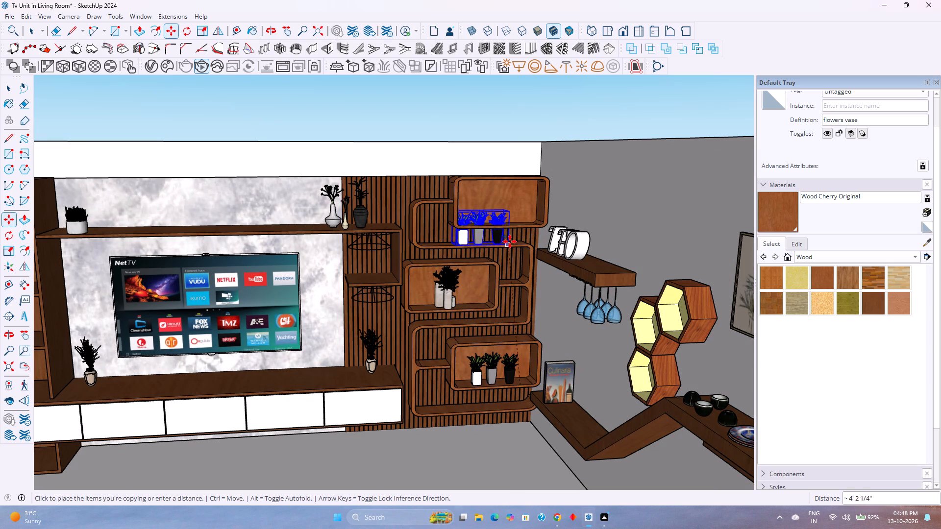
{"action": "left_click", "coordinate": [523, 224]}
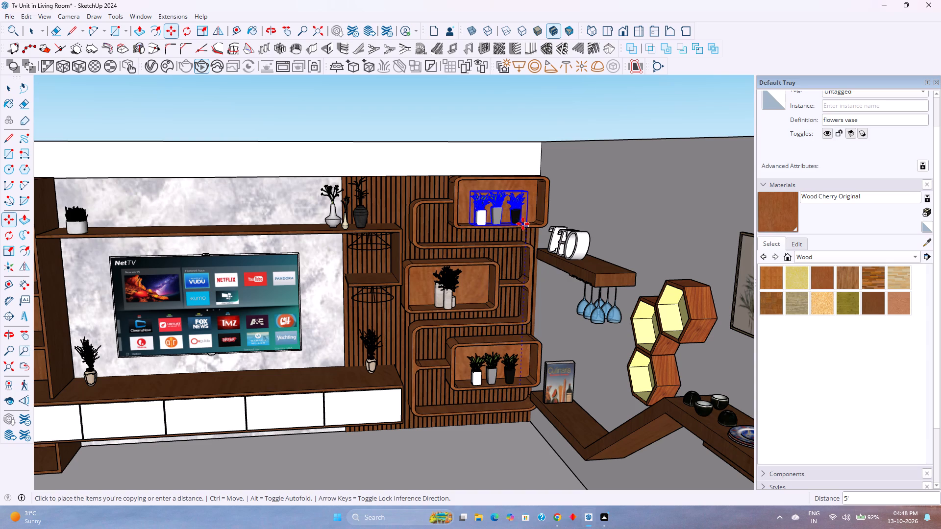
Flip the copied planter set in the topmost box across its red plane, so the black and white planters swap ends.
{"action": "left_click", "coordinate": [222, 27]}
{"action": "scroll", "coordinate": [511, 220], "scroll_direction": "up", "scroll_amount": 4}
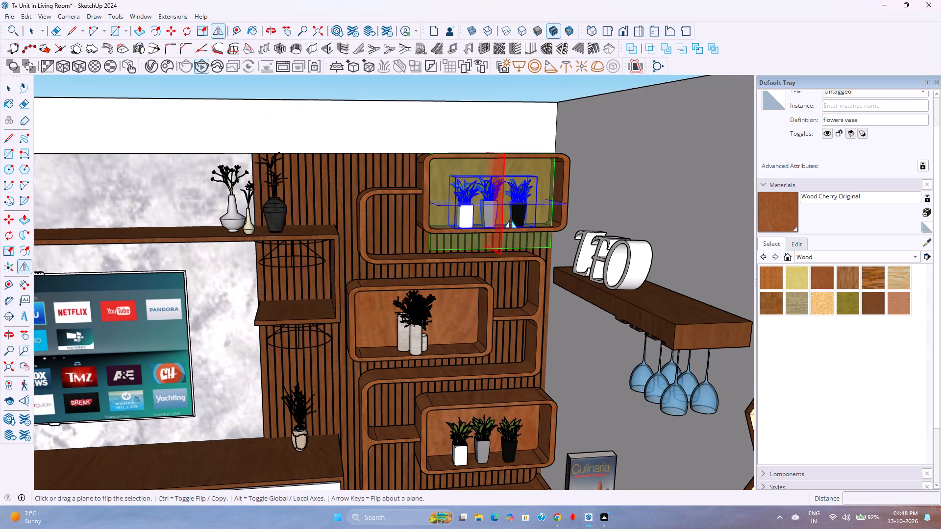
{"action": "left_click_drag", "start_coordinate": [506, 223], "coordinate": [498, 226]}
{"action": "key", "text": "Escape"}
{"action": "left_click_drag", "start_coordinate": [499, 236], "coordinate": [492, 237]}
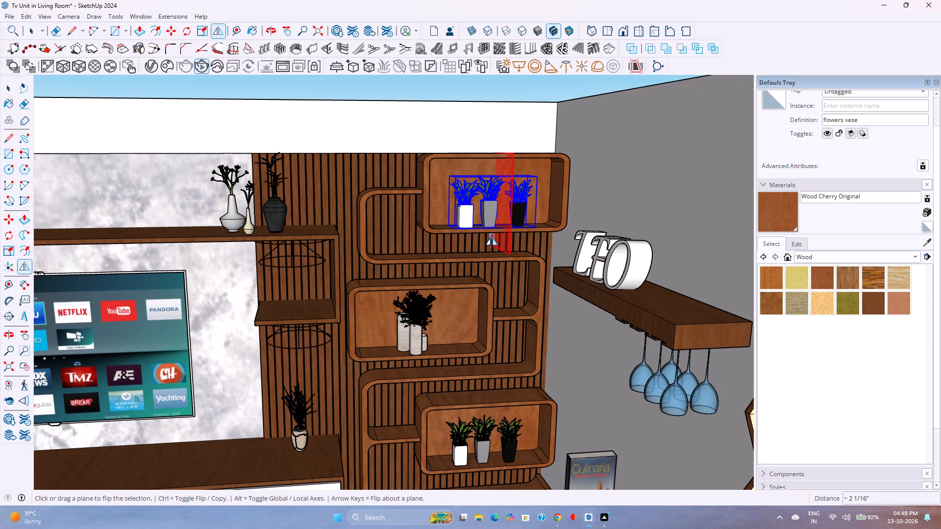
{"action": "left_click_drag", "start_coordinate": [492, 237], "coordinate": [489, 239]}
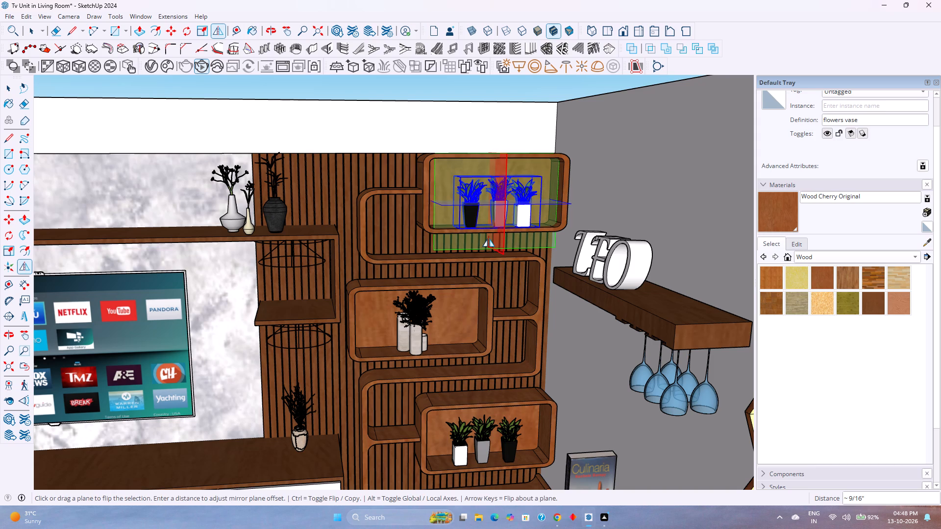
{"action": "key", "text": "space"}
{"action": "key", "text": "Escape"}
Inside the living room group, copy the three-vase set from the long shelf about 9' 3" into the far shelving tower's third compartment from the top.
{"action": "scroll", "coordinate": [489, 239], "scroll_direction": "down", "scroll_amount": 5}
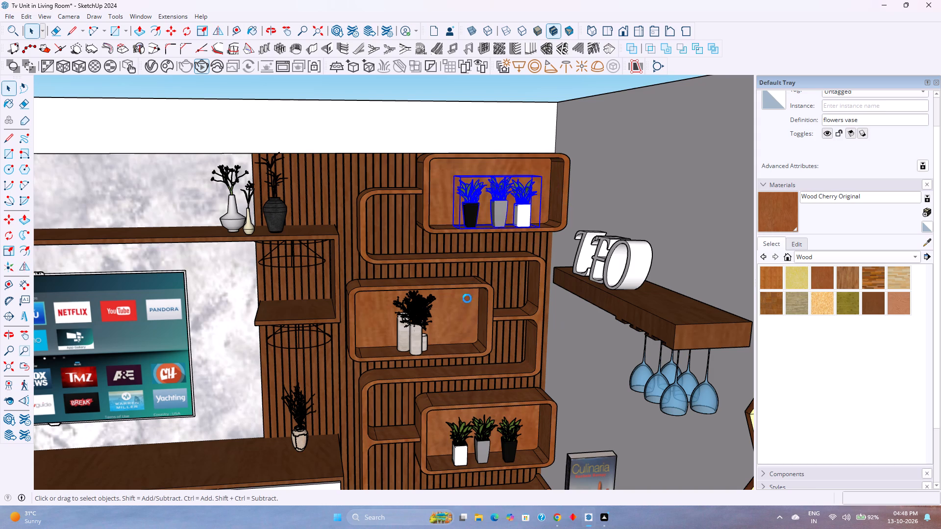
{"action": "scroll", "coordinate": [463, 305], "scroll_direction": "down", "scroll_amount": 4}
{"action": "scroll", "coordinate": [376, 286], "scroll_direction": "down", "scroll_amount": 5}
{"action": "scroll", "coordinate": [262, 365], "scroll_direction": "up", "scroll_amount": 3}
{"action": "scroll", "coordinate": [262, 365], "scroll_direction": "down", "scroll_amount": 4}
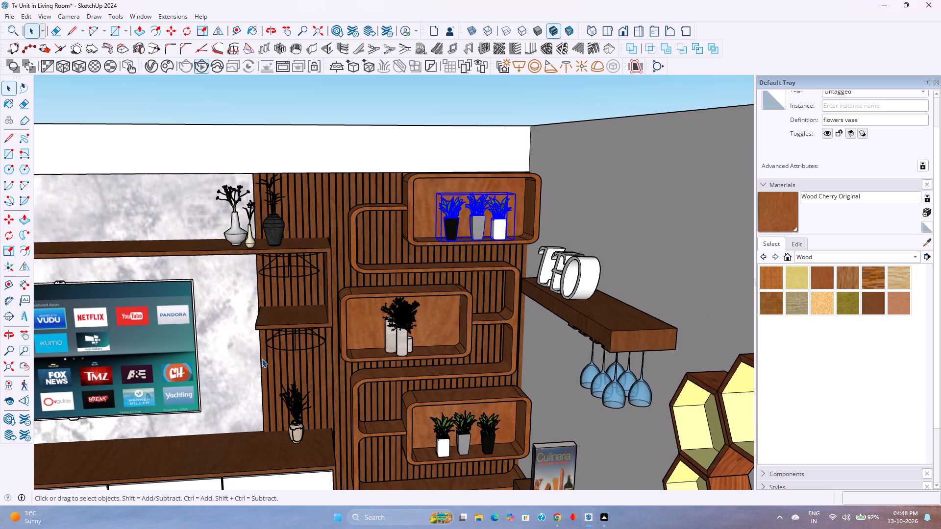
{"action": "scroll", "coordinate": [366, 379], "scroll_direction": "down", "scroll_amount": 3}
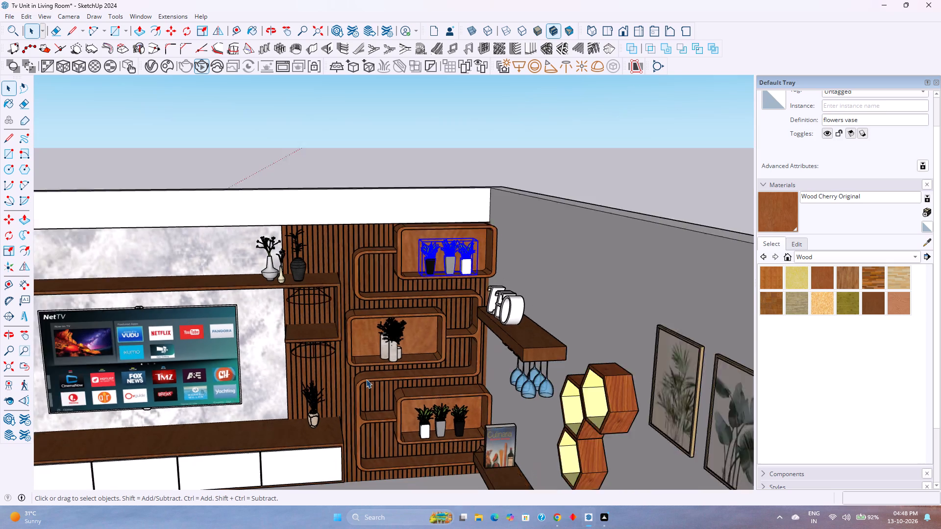
{"action": "scroll", "coordinate": [366, 379], "scroll_direction": "down", "scroll_amount": 4}
{"action": "middle_click_drag", "start_coordinate": [366, 379], "coordinate": [479, 361], "text": "shift"}
{"action": "middle_click", "coordinate": [479, 361], "text": "shift"}
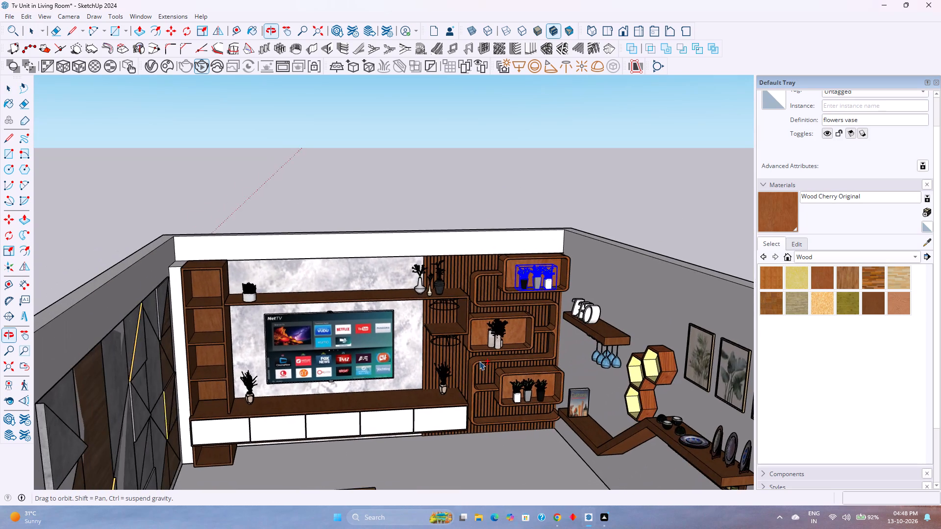
{"action": "scroll", "coordinate": [451, 343], "scroll_direction": "up", "scroll_amount": 5}
{"action": "key", "text": "Escape"}
{"action": "scroll", "coordinate": [455, 283], "scroll_direction": "down", "scroll_amount": 2}
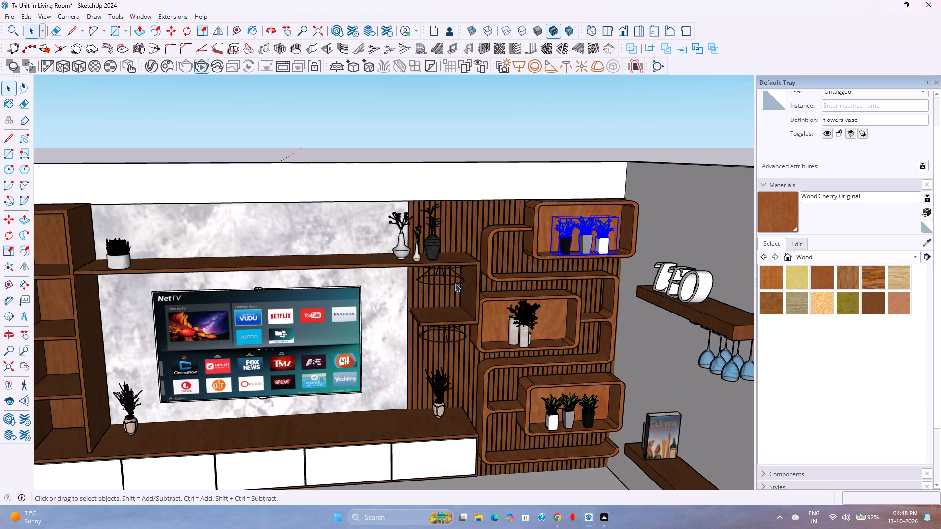
{"action": "scroll", "coordinate": [455, 283], "scroll_direction": "down", "scroll_amount": 1}
{"action": "middle_click_drag", "start_coordinate": [458, 283], "coordinate": [531, 310], "text": "shift"}
{"action": "middle_click", "coordinate": [540, 305], "text": "shift"}
{"action": "left_click", "coordinate": [499, 286]}
{"action": "scroll", "coordinate": [499, 286], "scroll_direction": "up", "scroll_amount": 3}
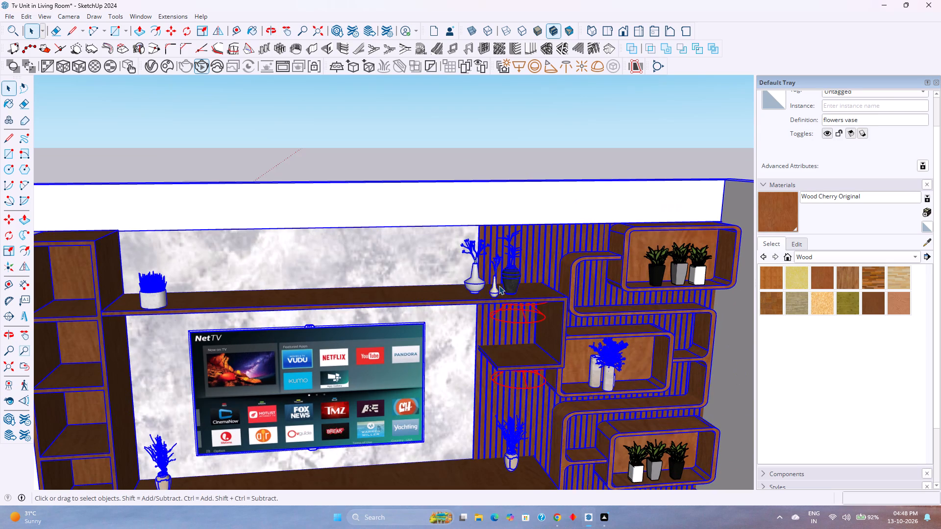
{"action": "double_click", "coordinate": [499, 286]}
{"action": "left_click", "coordinate": [498, 286]}
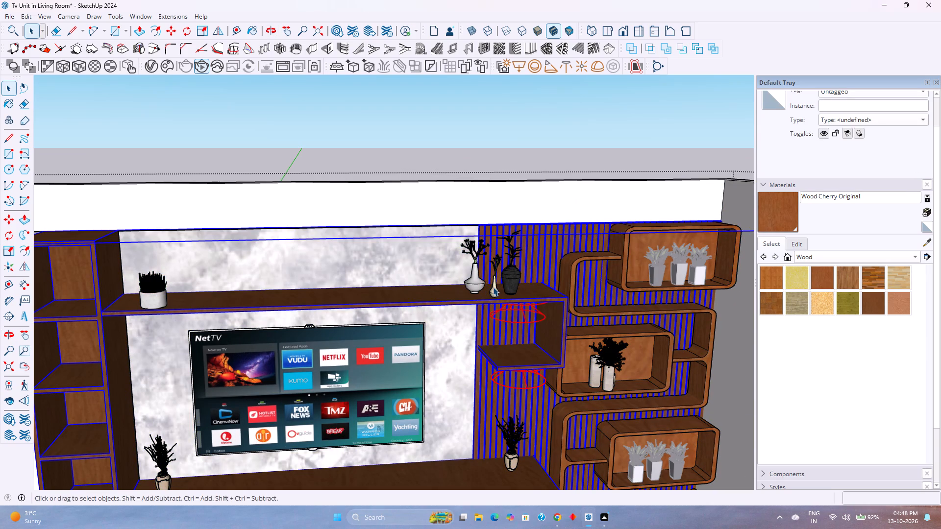
{"action": "left_click", "coordinate": [493, 287]}
{"action": "key", "text": "m"}
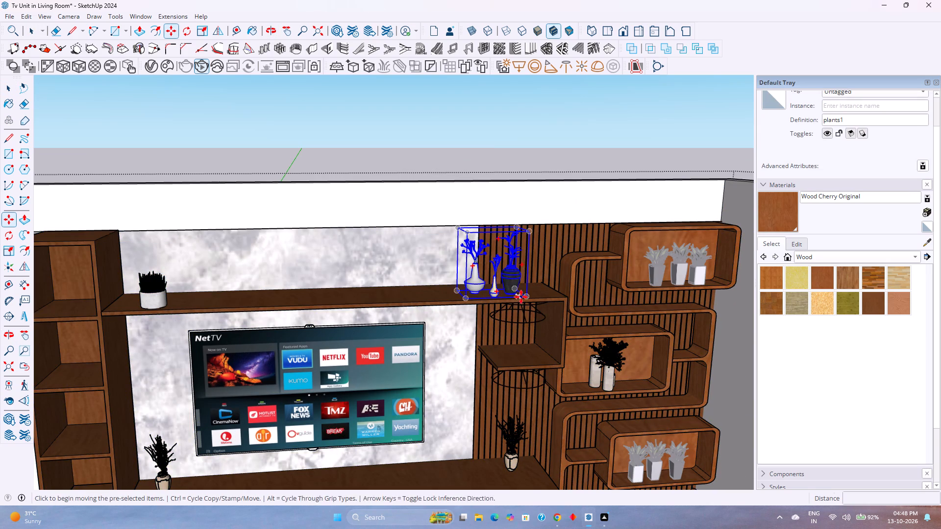
{"action": "left_click", "coordinate": [529, 297]}
{"action": "scroll", "coordinate": [438, 350], "scroll_direction": "down", "scroll_amount": 4}
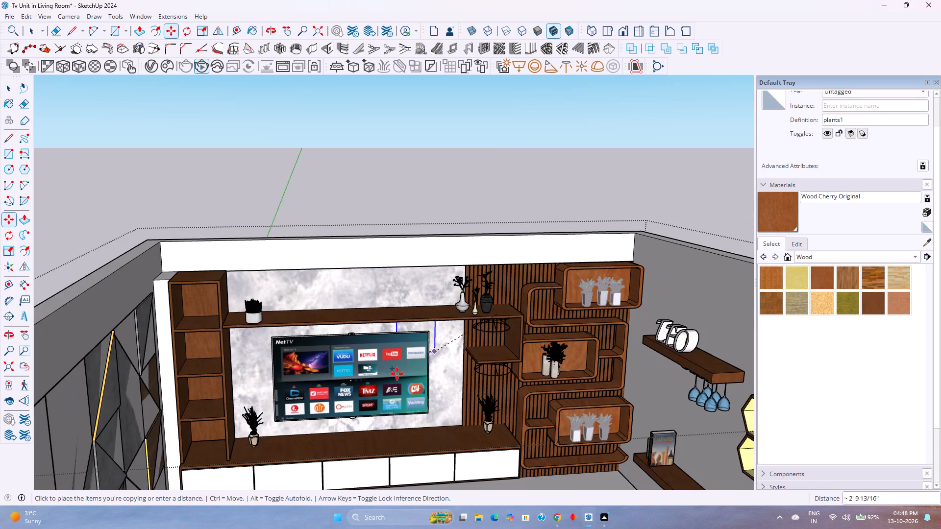
{"action": "middle_click_drag", "start_coordinate": [386, 378], "coordinate": [442, 308], "text": "shift"}
{"action": "middle_click", "coordinate": [442, 308], "text": "shift"}
{"action": "scroll", "coordinate": [264, 332], "scroll_direction": "up", "scroll_amount": 6}
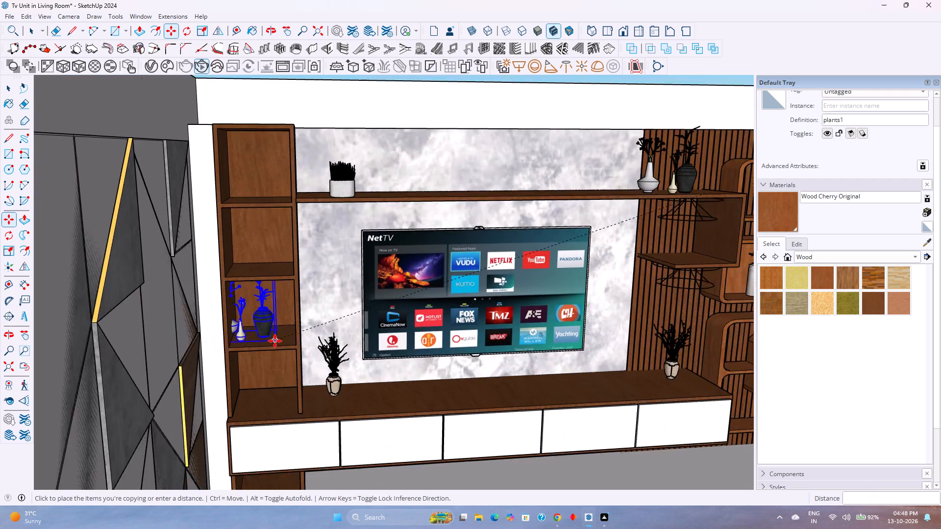
{"action": "scroll", "coordinate": [275, 341], "scroll_direction": "up", "scroll_amount": 1}
{"action": "left_click", "coordinate": [301, 345]}
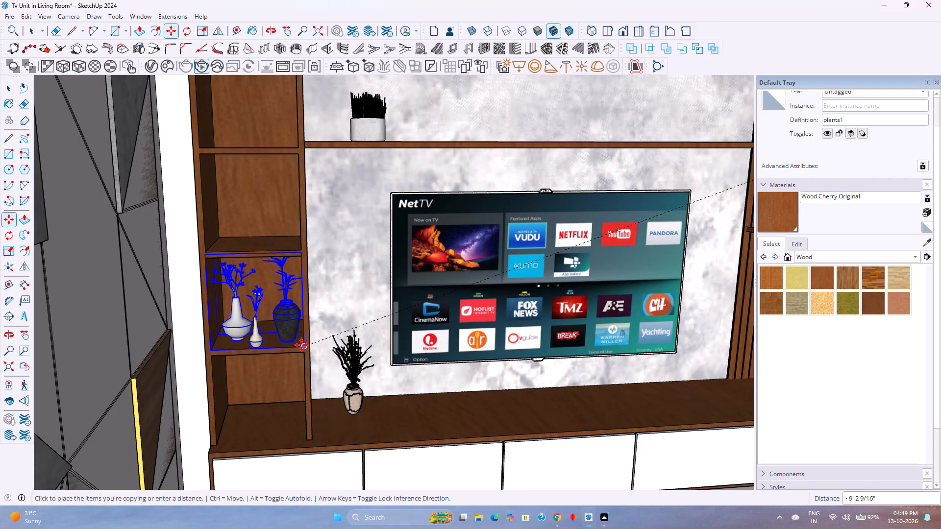
{"action": "scroll", "coordinate": [364, 330], "scroll_direction": "up", "scroll_amount": 1}
{"action": "middle_click_drag", "start_coordinate": [364, 330], "coordinate": [274, 362]}
{"action": "middle_click", "coordinate": [274, 362]}
{"action": "scroll", "coordinate": [278, 358], "scroll_direction": "down", "scroll_amount": 5}
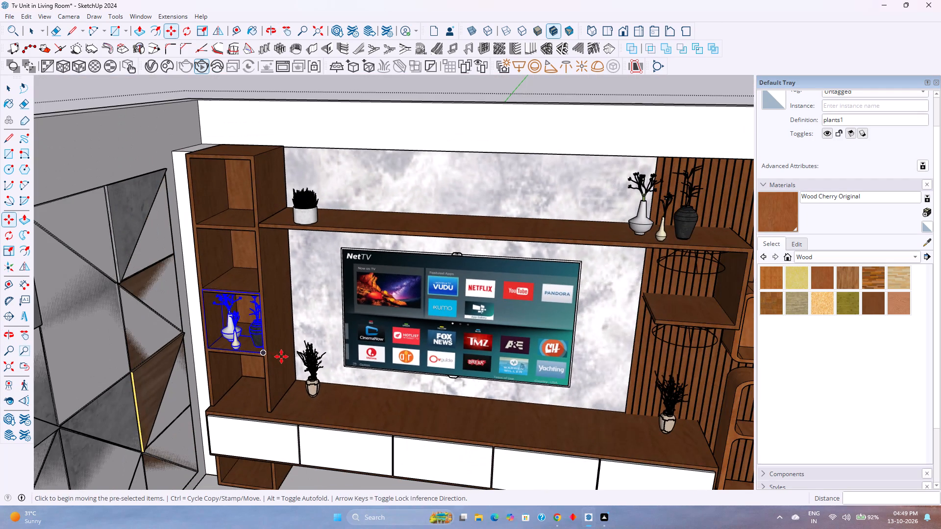
{"action": "key", "text": "space"}
{"action": "scroll", "coordinate": [281, 356], "scroll_direction": "down", "scroll_amount": 3}
{"action": "scroll", "coordinate": [281, 358], "scroll_direction": "up", "scroll_amount": 1, "text": "shift"}
{"action": "middle_click_drag", "start_coordinate": [281, 358], "coordinate": [339, 325], "text": "shift"}
{"action": "middle_click", "coordinate": [346, 322], "text": "shift"}
{"action": "middle_click", "coordinate": [347, 321], "text": "shift"}
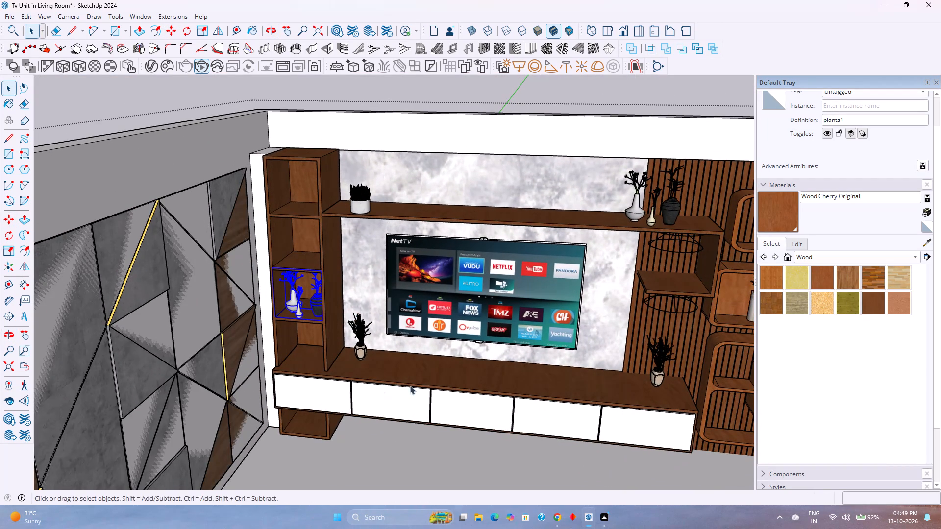
{"action": "middle_click_drag", "start_coordinate": [484, 378], "coordinate": [448, 397], "text": "shift"}
{"action": "key", "text": "Escape"}
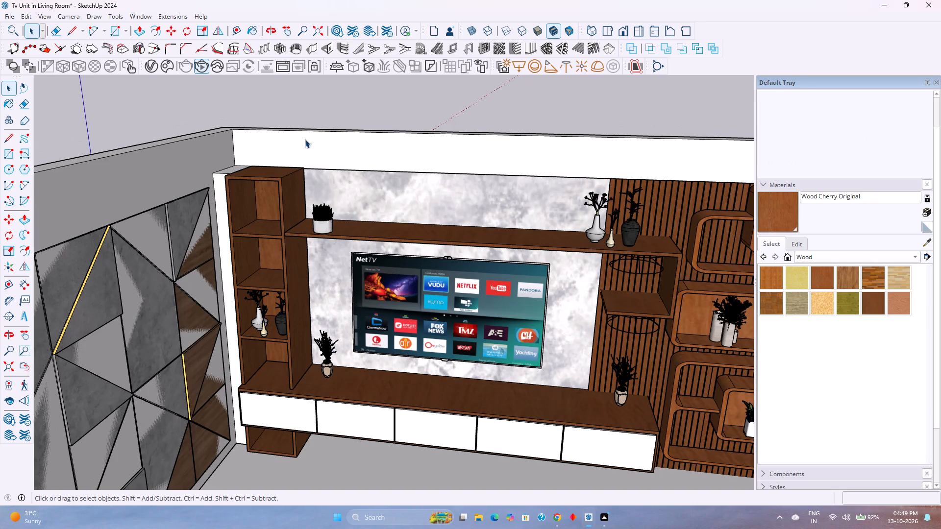
Open the living room group for editing again.
{"action": "left_click", "coordinate": [208, 156]}
{"action": "double_click", "coordinate": [208, 156]}
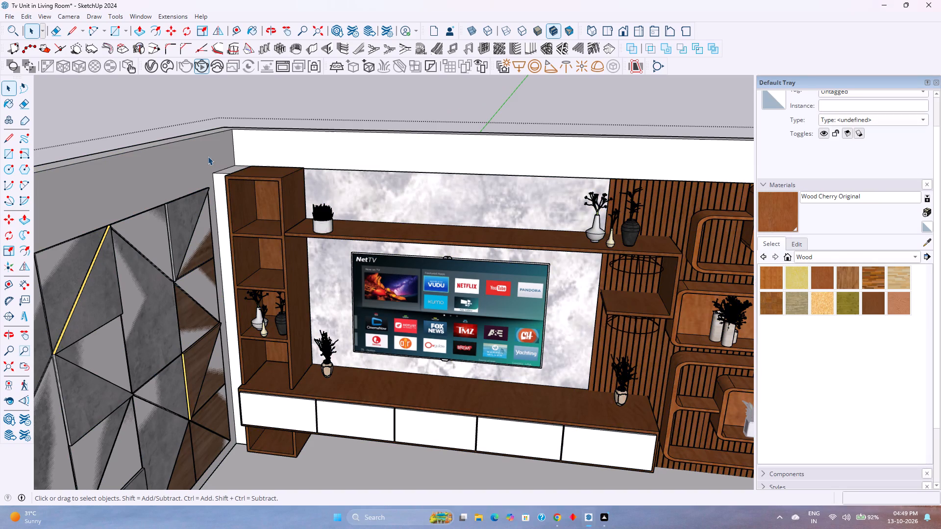
Search 3D Warehouse for potted plants and look through the models offered.
{"action": "left_click", "coordinate": [137, 15]}
{"action": "left_click", "coordinate": [190, 92]}
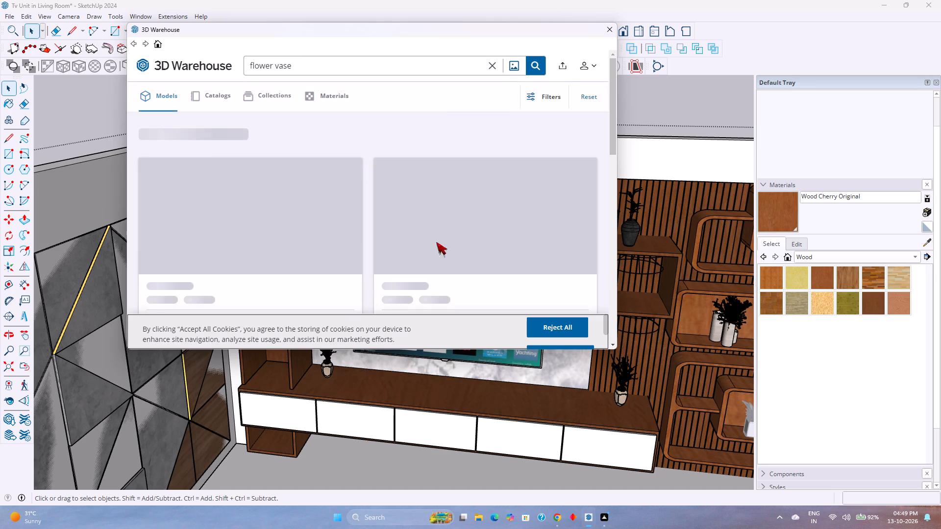
{"action": "left_click", "coordinate": [490, 65]}
{"action": "left_click", "coordinate": [453, 73]}
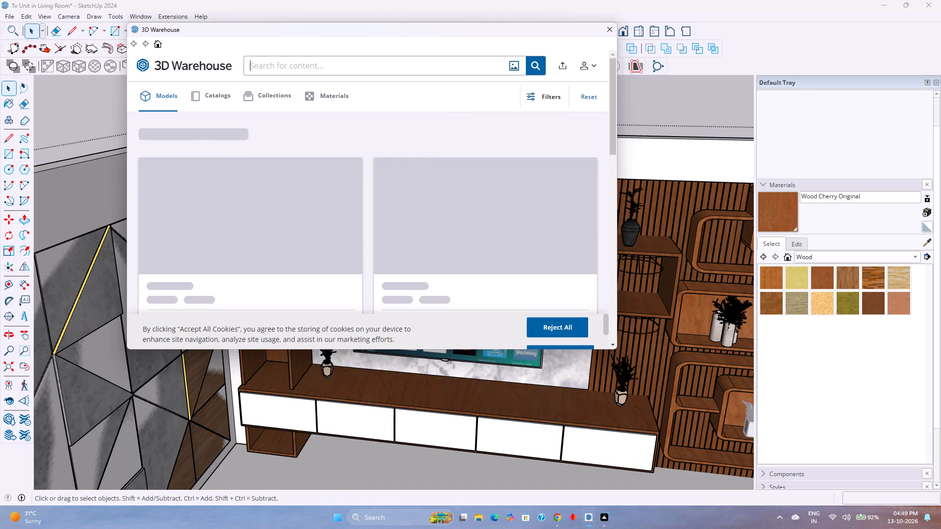
{"action": "type", "text": "potted plants"}
{"action": "key", "text": "Return"}
{"action": "key", "text": "Delete"}
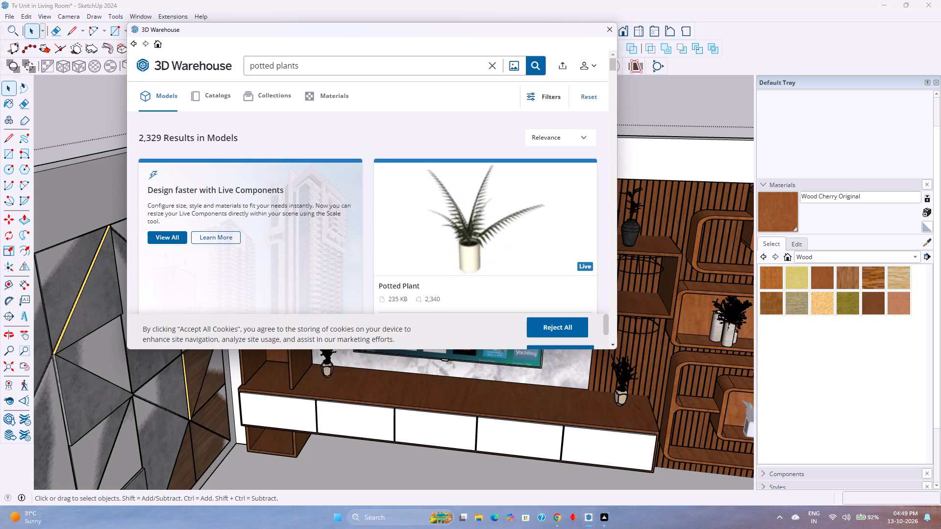
{"action": "scroll", "coordinate": [412, 149], "scroll_direction": "down", "scroll_amount": 11}
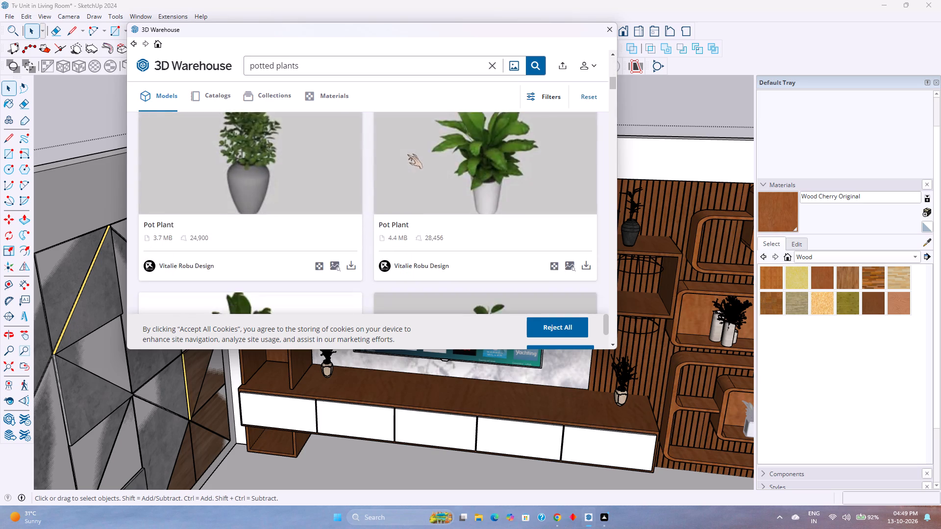
{"action": "scroll", "coordinate": [407, 154], "scroll_direction": "down", "scroll_amount": 10}
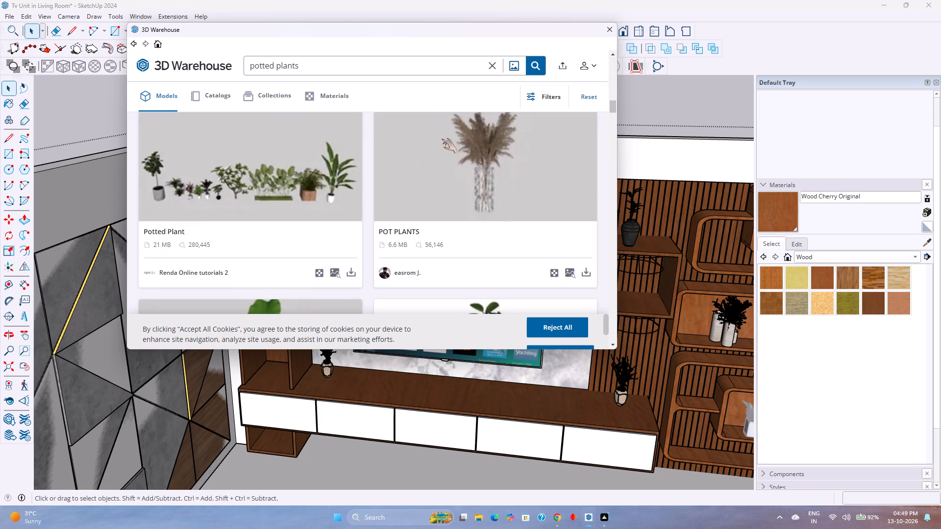
Search 3D Warehouse for books in living room and look through the models offered.
{"action": "left_click", "coordinate": [492, 63]}
{"action": "type", "text": "books"}
{"action": "key", "text": "space"}
{"action": "type", "text": "in living room"}
{"action": "key", "text": "Return"}
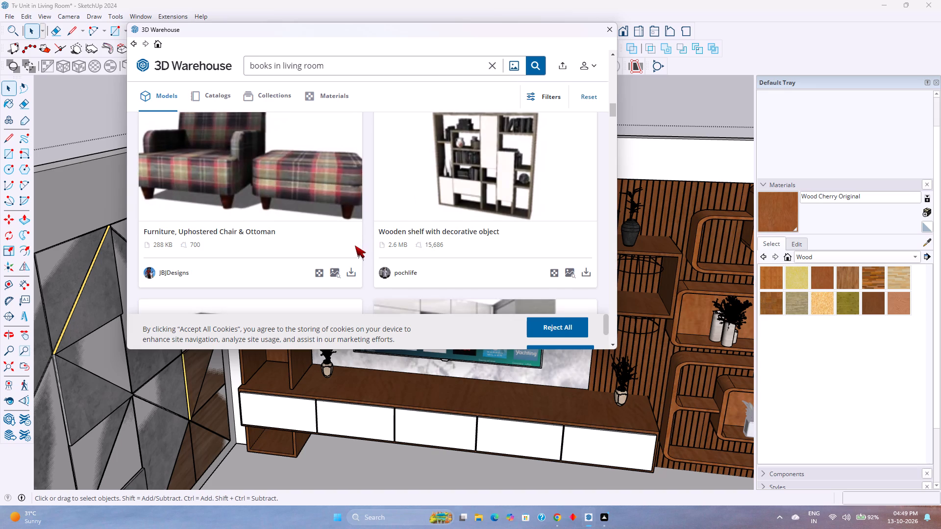
{"action": "scroll", "coordinate": [355, 245], "scroll_direction": "down", "scroll_amount": 9}
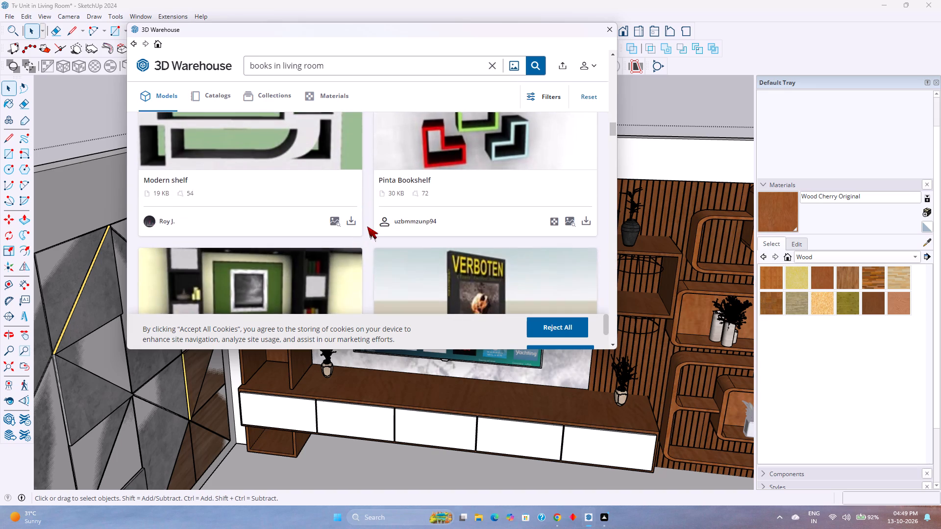
{"action": "scroll", "coordinate": [367, 226], "scroll_direction": "down", "scroll_amount": 4}
Shorten the 3D Warehouse search to books.
{"action": "left_click", "coordinate": [371, 70]}
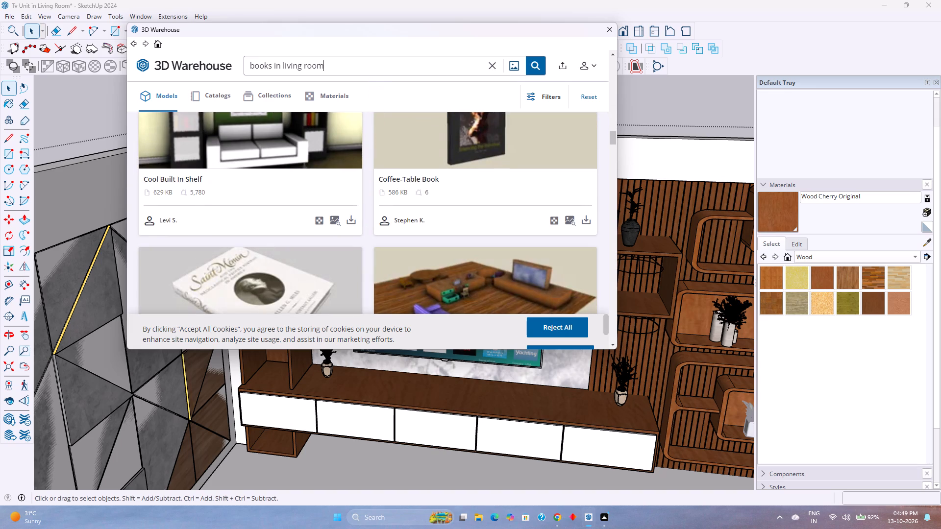
{"action": "key", "text": "BackSpace"}
{"action": "key", "text": "BackSpace"}
{"action": "key", "text": "BackSpace"}
{"action": "key", "text": "BackSpace"}
{"action": "key", "text": "BackSpace"}
{"action": "key", "text": "BackSpace"}
{"action": "key", "text": "BackSpace"}
{"action": "key", "text": "BackSpace"}
{"action": "key", "text": "BackSpace"}
{"action": "key", "text": "BackSpace"}
{"action": "key", "text": "BackSpace"}
{"action": "key", "text": "BackSpace"}
{"action": "key", "text": "BackSpace"}
{"action": "key", "text": "BackSpace"}
{"action": "key", "text": "Return"}
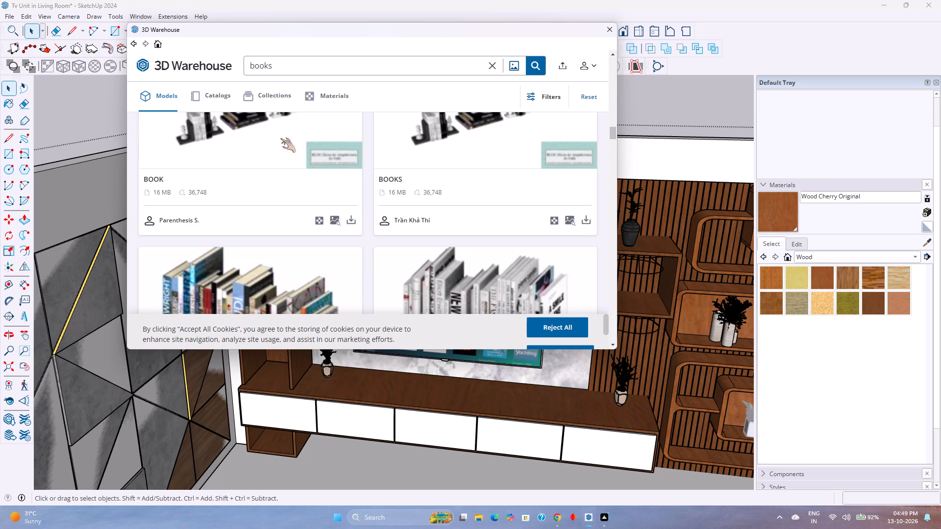
Browse the books results and load the 836 KB white books model by chell directly into the scene.
{"action": "scroll", "coordinate": [294, 173], "scroll_direction": "up", "scroll_amount": 4}
{"action": "scroll", "coordinate": [294, 173], "scroll_direction": "down", "scroll_amount": 4}
{"action": "scroll", "coordinate": [294, 173], "scroll_direction": "up", "scroll_amount": 11}
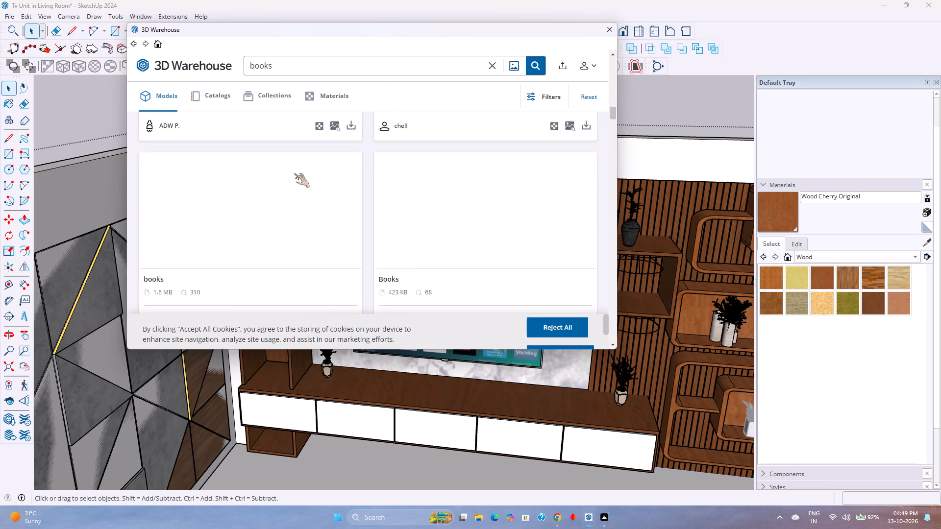
{"action": "scroll", "coordinate": [294, 173], "scroll_direction": "up", "scroll_amount": 3}
{"action": "scroll", "coordinate": [294, 173], "scroll_direction": "down", "scroll_amount": 6}
{"action": "scroll", "coordinate": [294, 173], "scroll_direction": "up", "scroll_amount": 3}
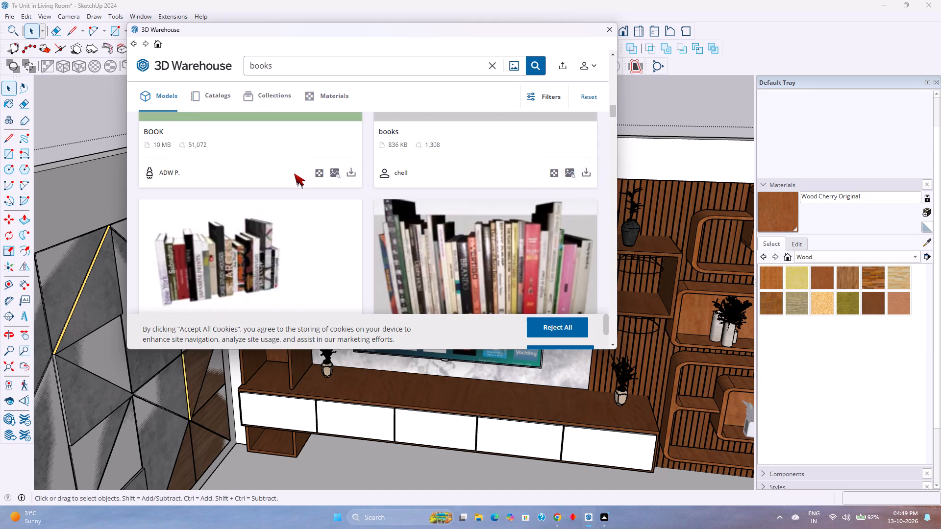
{"action": "scroll", "coordinate": [294, 173], "scroll_direction": "up", "scroll_amount": 4}
{"action": "scroll", "coordinate": [371, 193], "scroll_direction": "down", "scroll_amount": 2}
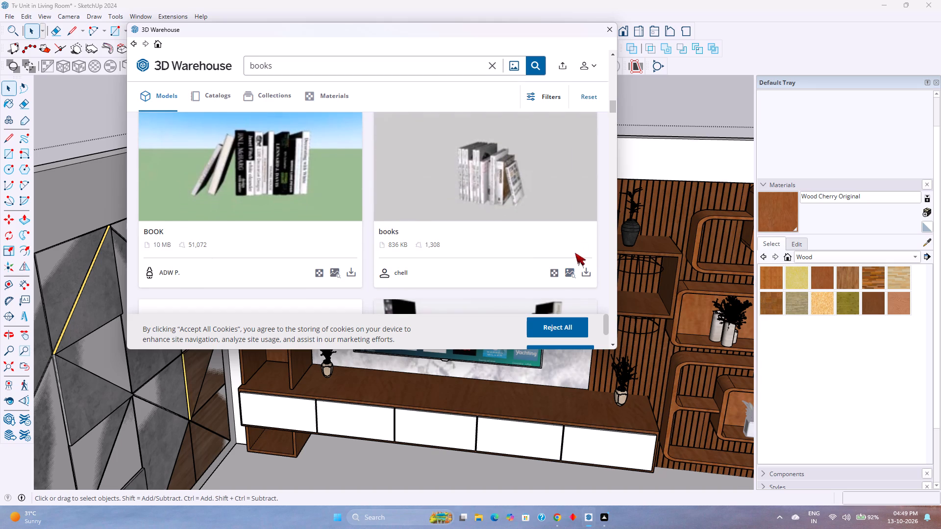
{"action": "left_click", "coordinate": [581, 272]}
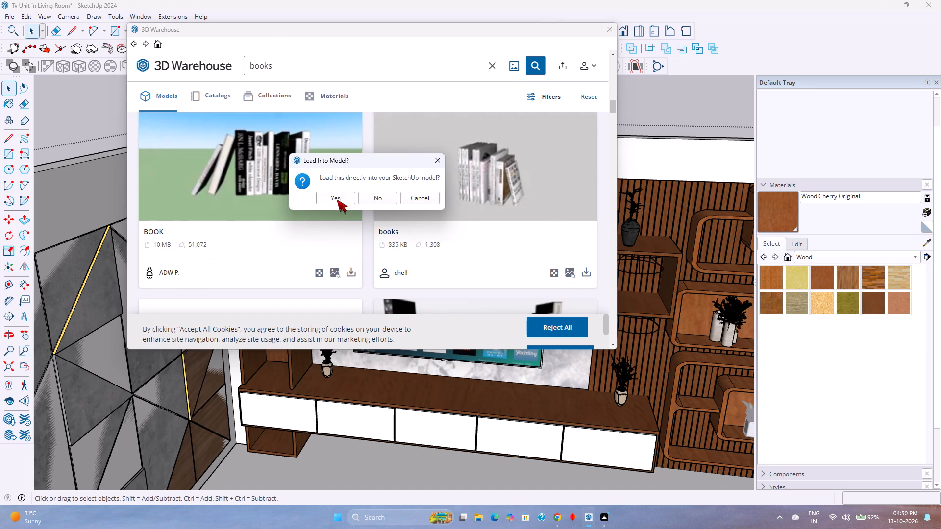
{"action": "left_click", "coordinate": [337, 199]}
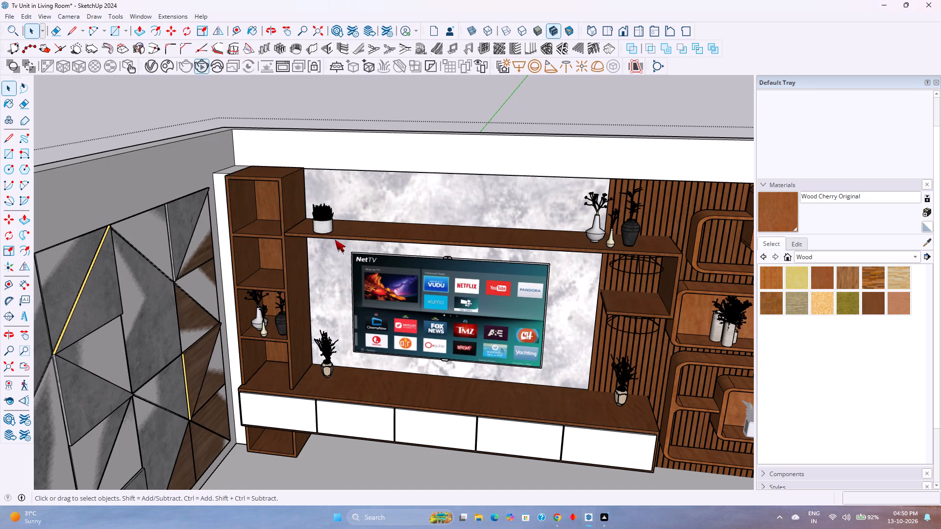
Place the imported books in the shelving tower's compartment just above the one holding the vases.
{"action": "scroll", "coordinate": [255, 273], "scroll_direction": "up", "scroll_amount": 1}
{"action": "middle_click_drag", "start_coordinate": [255, 273], "coordinate": [293, 235]}
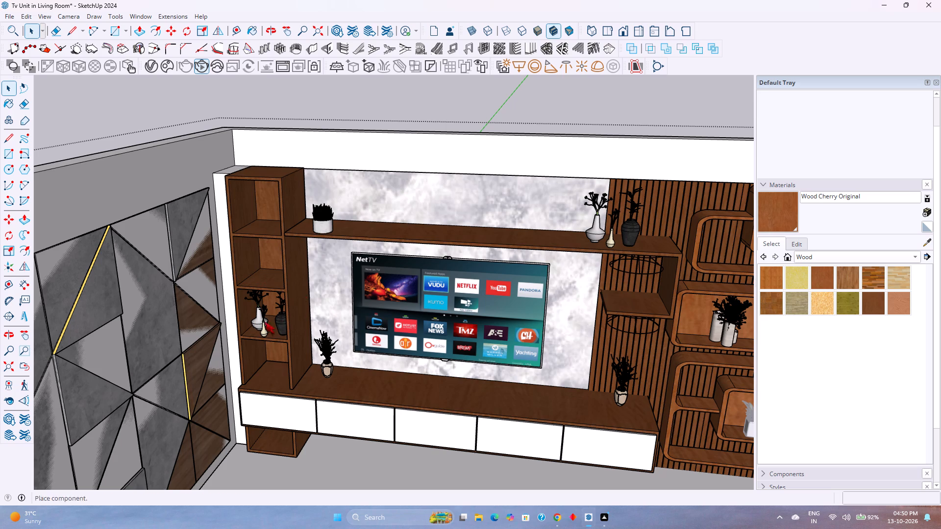
{"action": "scroll", "coordinate": [259, 289], "scroll_direction": "up", "scroll_amount": 7}
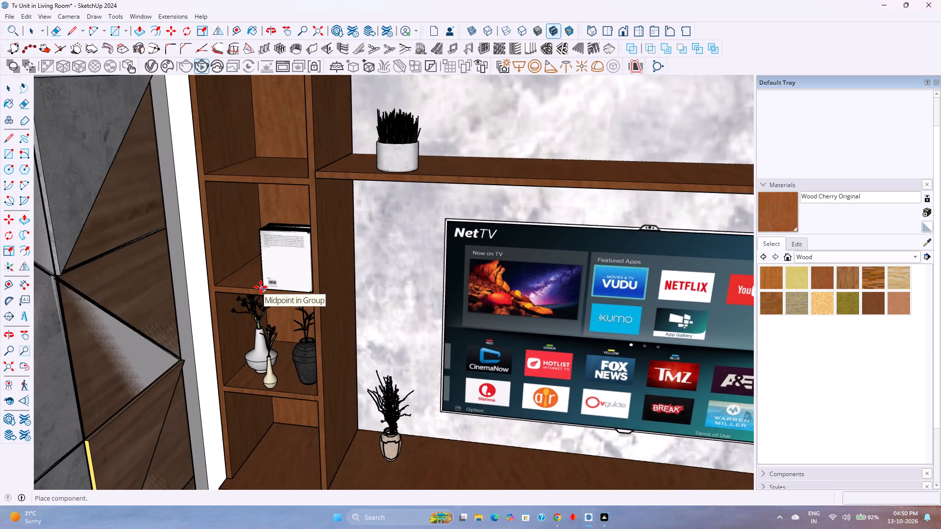
{"action": "scroll", "coordinate": [261, 287], "scroll_direction": "up", "scroll_amount": 2}
{"action": "middle_click_drag", "start_coordinate": [261, 287], "coordinate": [296, 346]}
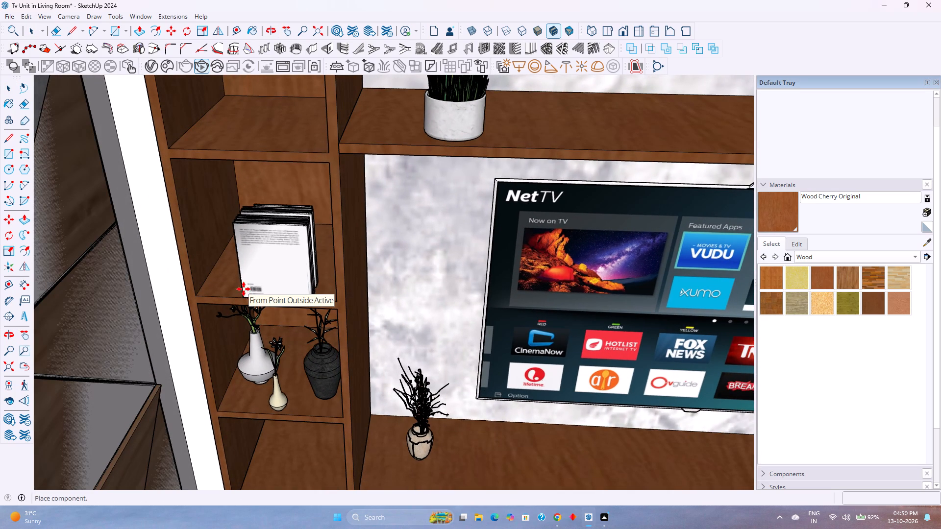
{"action": "left_click", "coordinate": [246, 291]}
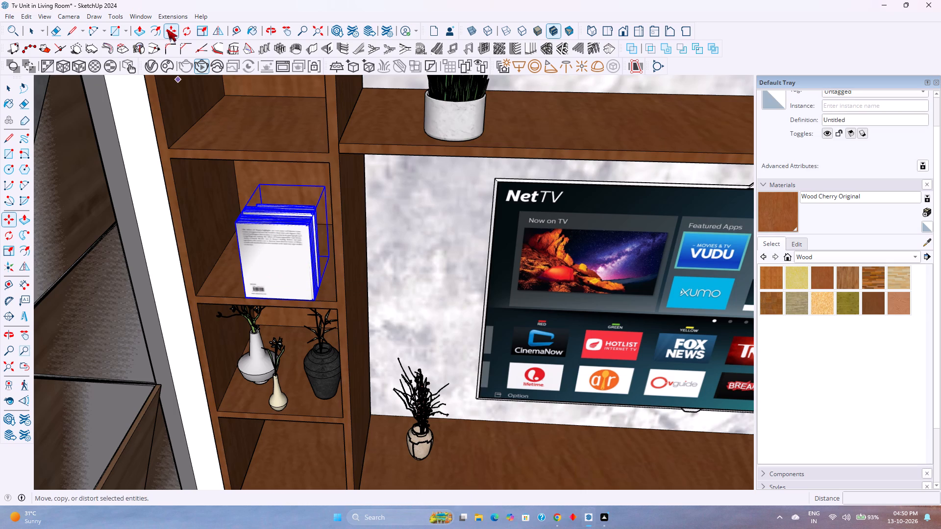
Rotate the books 90 degrees about the vertical axis so their spines face the front of the shelf.
{"action": "left_click", "coordinate": [190, 37]}
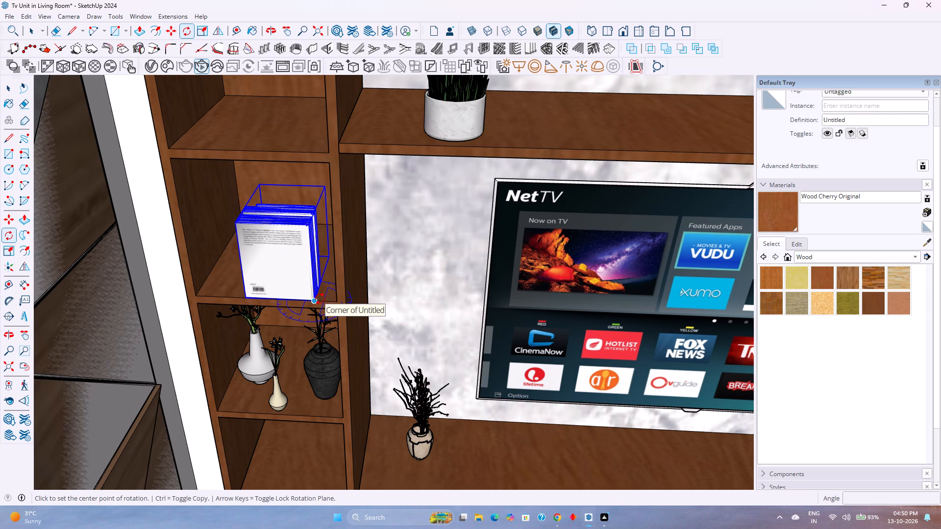
{"action": "key", "text": "Up"}
{"action": "left_click", "coordinate": [318, 300]}
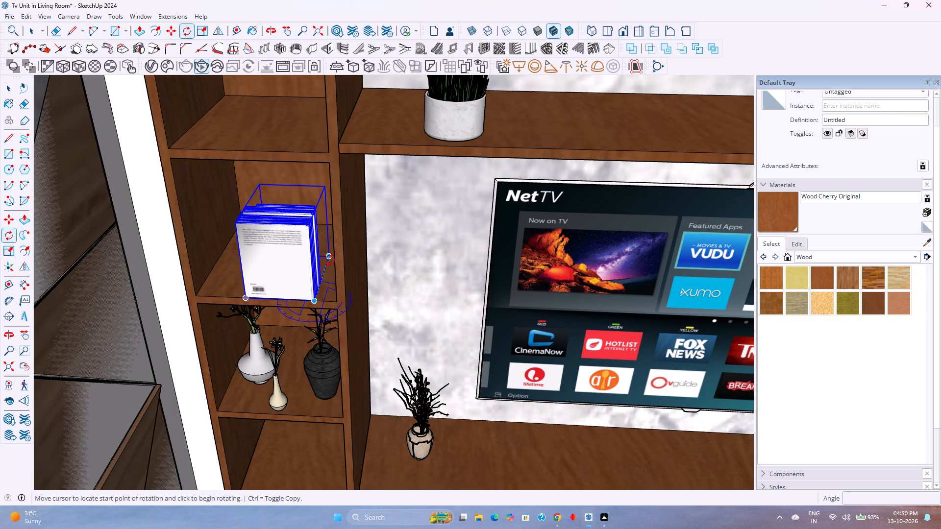
{"action": "left_click", "coordinate": [331, 260]}
{"action": "left_click", "coordinate": [422, 311]}
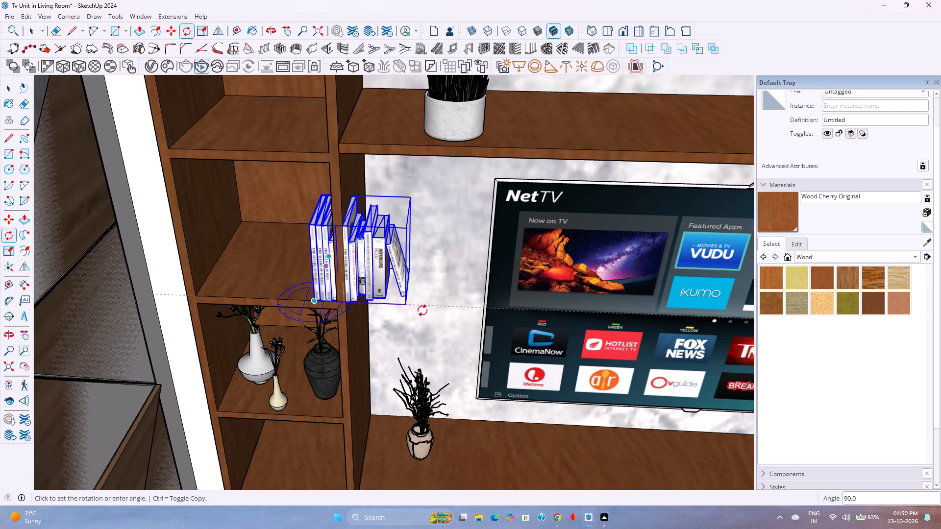
Move the rotated books by their front bottom corner about 1' 2 1/2" back inside the tower compartment, then deselect them.
{"action": "key", "text": "m"}
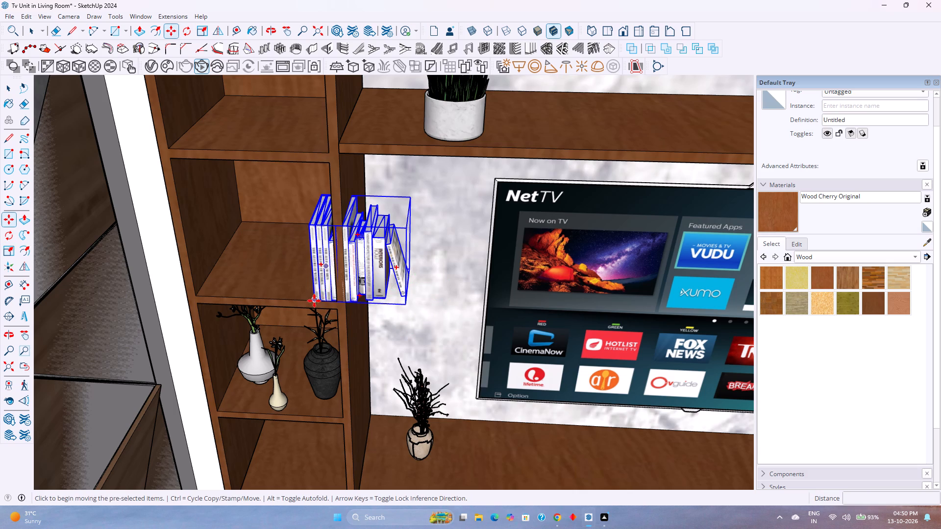
{"action": "left_click", "coordinate": [314, 301]}
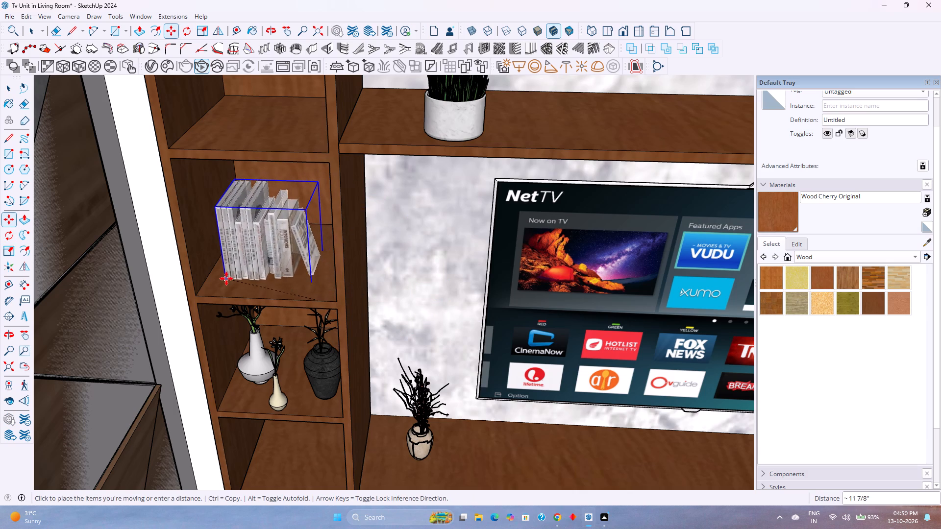
{"action": "left_click", "coordinate": [213, 274]}
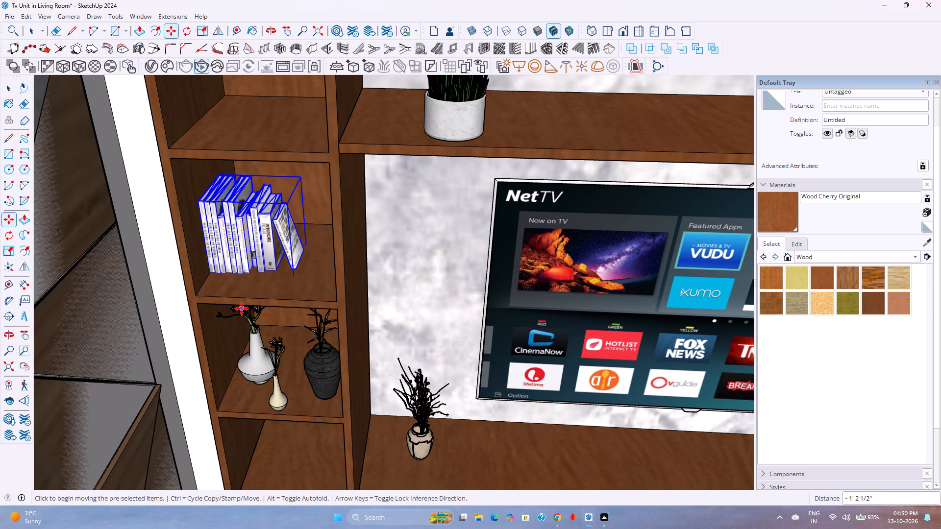
{"action": "key", "text": "space"}
{"action": "key", "text": "Escape"}
Examine the decorated TV wall, shelving tower and slatted-panel shelves from several angles, checking for compartments still to fill.
{"action": "scroll", "coordinate": [247, 307], "scroll_direction": "down", "scroll_amount": 5}
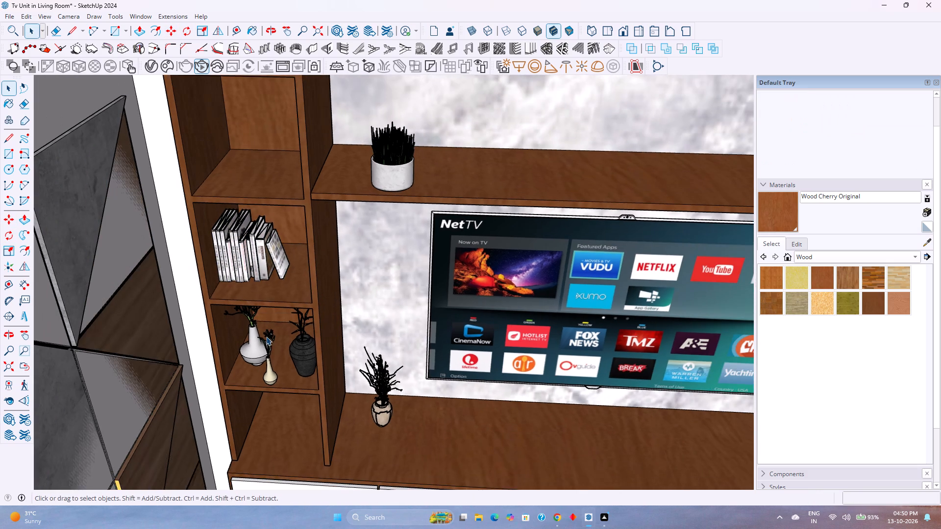
{"action": "middle_click_drag", "start_coordinate": [268, 360], "coordinate": [277, 301]}
{"action": "scroll", "coordinate": [280, 300], "scroll_direction": "down", "scroll_amount": 3}
{"action": "middle_click_drag", "start_coordinate": [309, 341], "coordinate": [316, 436], "text": "shift"}
{"action": "middle_click_drag", "start_coordinate": [298, 443], "coordinate": [277, 399]}
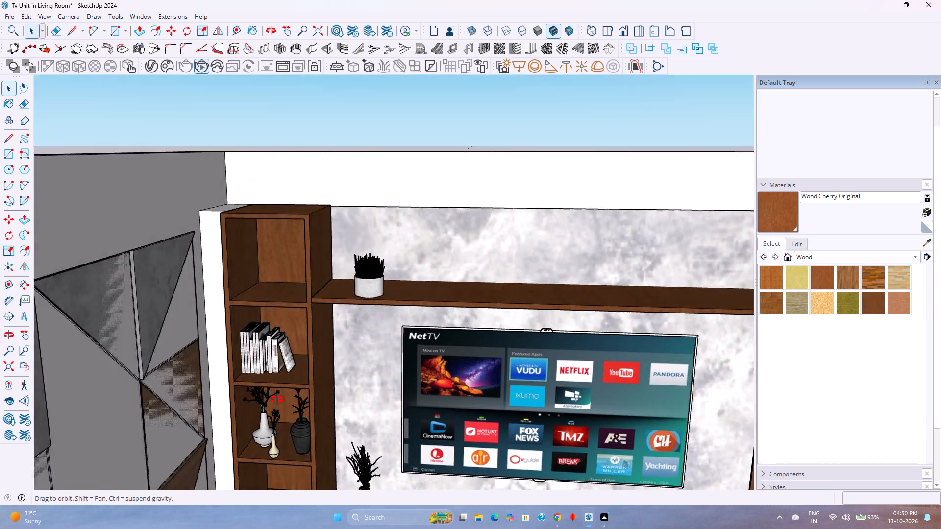
{"action": "middle_click_drag", "start_coordinate": [277, 399], "coordinate": [290, 355]}
{"action": "scroll", "coordinate": [291, 352], "scroll_direction": "down", "scroll_amount": 4}
{"action": "middle_click_drag", "start_coordinate": [353, 425], "coordinate": [297, 378], "text": "shift"}
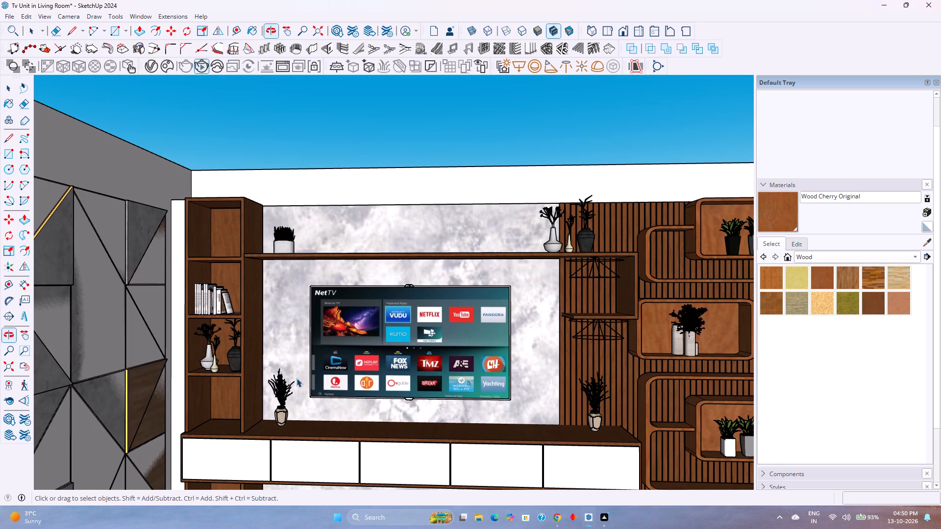
{"action": "scroll", "coordinate": [333, 355], "scroll_direction": "down", "scroll_amount": 1}
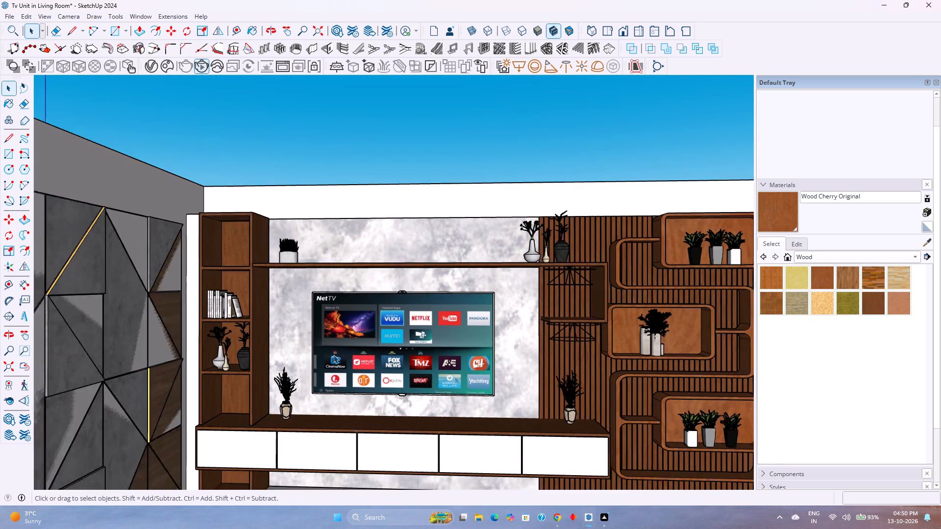
{"action": "scroll", "coordinate": [333, 355], "scroll_direction": "down", "scroll_amount": 3}
{"action": "middle_click_drag", "start_coordinate": [352, 361], "coordinate": [361, 370]}
{"action": "middle_click", "coordinate": [361, 370]}
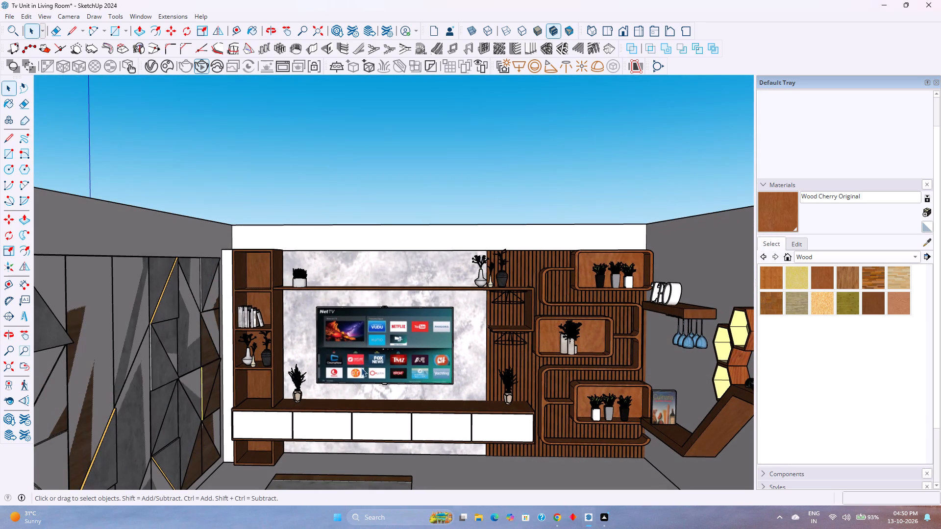
{"action": "middle_click", "coordinate": [361, 368]}
{"action": "scroll", "coordinate": [380, 434], "scroll_direction": "up", "scroll_amount": 7}
{"action": "middle_click_drag", "start_coordinate": [380, 434], "coordinate": [326, 487]}
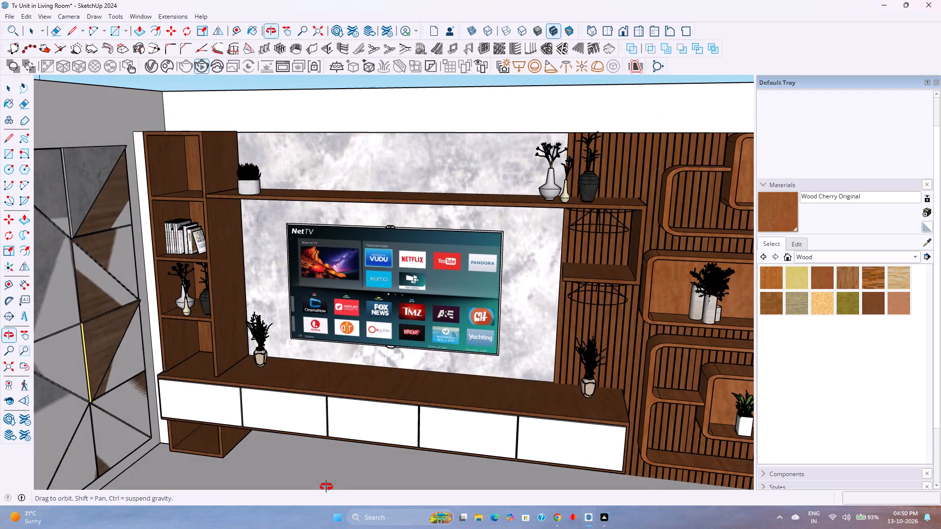
{"action": "middle_click_drag", "start_coordinate": [326, 487], "coordinate": [323, 478]}
{"action": "middle_click_drag", "start_coordinate": [323, 476], "coordinate": [328, 457]}
{"action": "middle_click", "coordinate": [328, 457]}
{"action": "scroll", "coordinate": [337, 401], "scroll_direction": "down", "scroll_amount": 1}
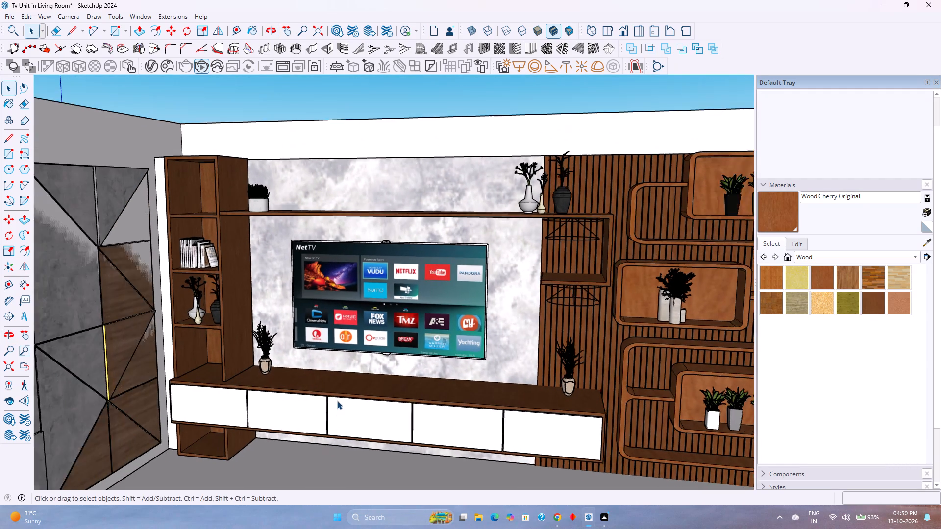
{"action": "scroll", "coordinate": [337, 401], "scroll_direction": "down", "scroll_amount": 2}
{"action": "scroll", "coordinate": [236, 241], "scroll_direction": "up", "scroll_amount": 3}
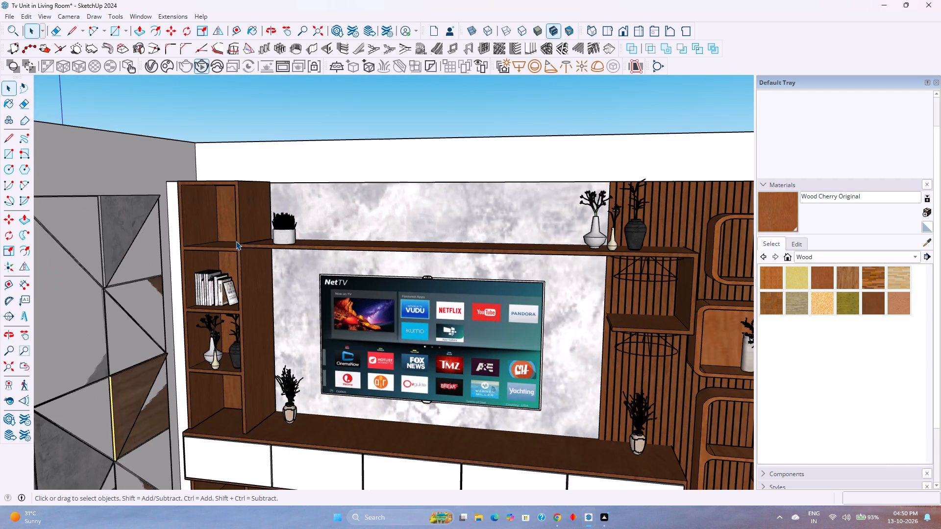
{"action": "scroll", "coordinate": [236, 241], "scroll_direction": "up", "scroll_amount": 5}
{"action": "middle_click_drag", "start_coordinate": [236, 241], "coordinate": [276, 284]}
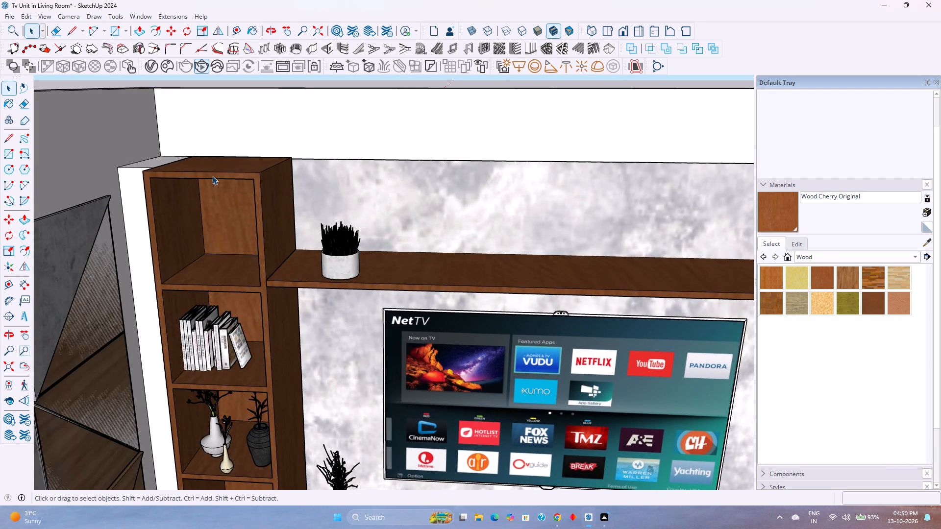
{"action": "scroll", "coordinate": [294, 351], "scroll_direction": "down", "scroll_amount": 8}
{"action": "middle_click_drag", "start_coordinate": [304, 398], "coordinate": [299, 361]}
{"action": "middle_click", "coordinate": [299, 361]}
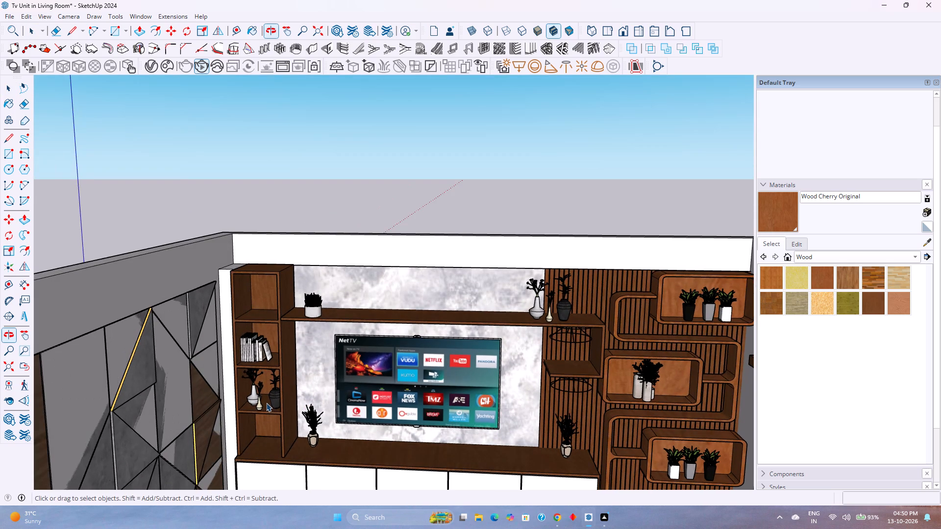
Open the living room group and copy the tower's three-vase set straight up about 2' 10 1/2" into the empty top compartment.
{"action": "left_click", "coordinate": [264, 403]}
{"action": "double_click", "coordinate": [262, 403]}
{"action": "left_click", "coordinate": [260, 402]}
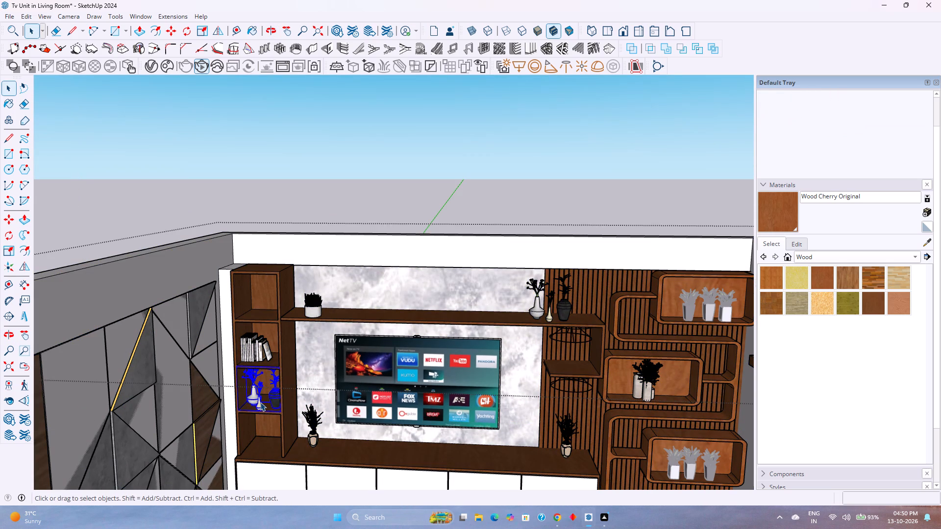
{"action": "key", "text": "m"}
{"action": "scroll", "coordinate": [260, 416], "scroll_direction": "up", "scroll_amount": 8}
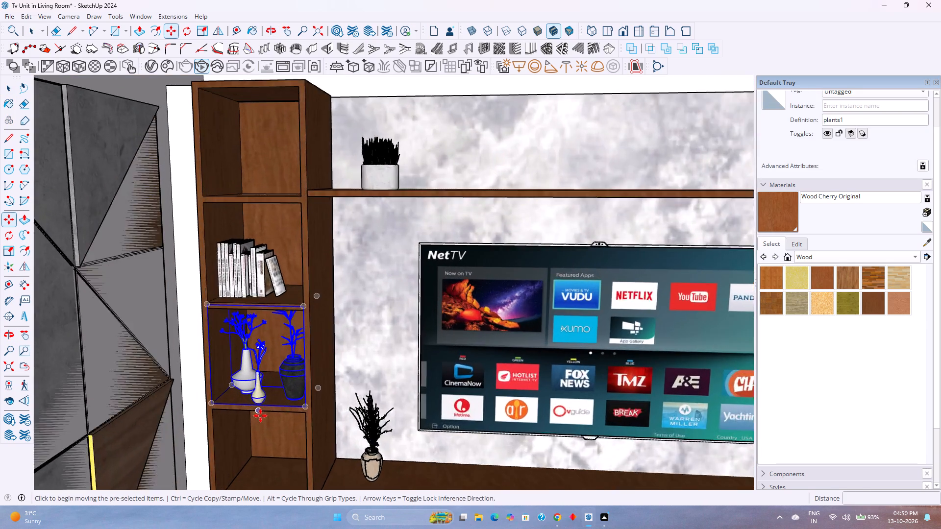
{"action": "scroll", "coordinate": [260, 416], "scroll_direction": "up", "scroll_amount": 2}
{"action": "left_click", "coordinate": [330, 405]}
{"action": "scroll", "coordinate": [327, 324], "scroll_direction": "down", "scroll_amount": 3}
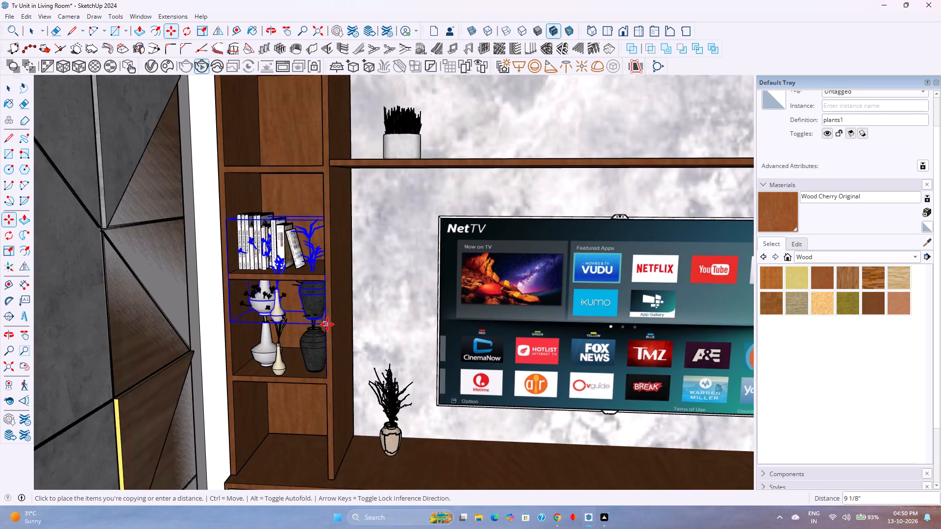
{"action": "scroll", "coordinate": [327, 324], "scroll_direction": "down", "scroll_amount": 6}
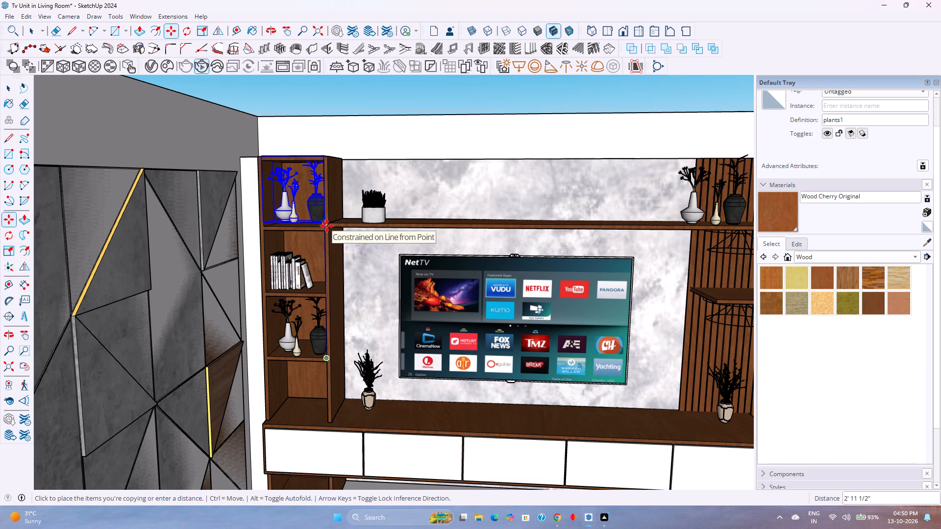
{"action": "scroll", "coordinate": [326, 226], "scroll_direction": "up", "scroll_amount": 16}
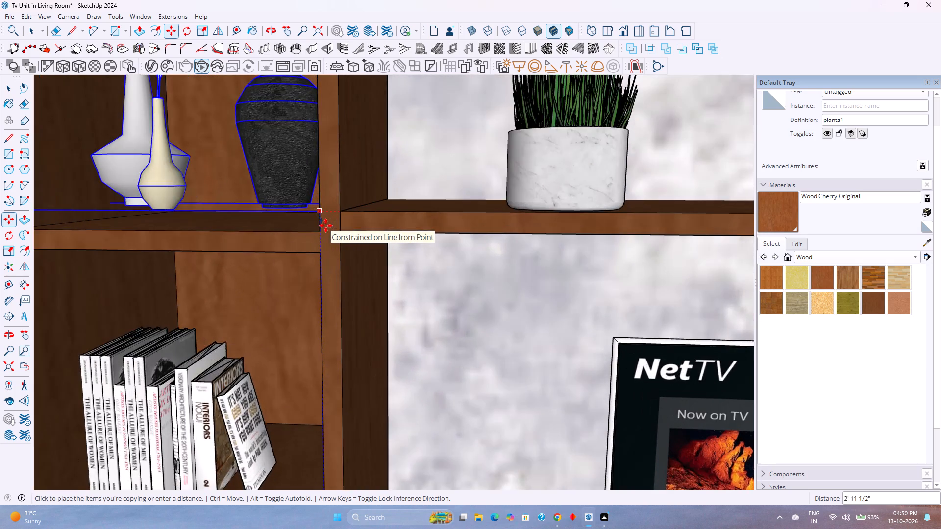
{"action": "middle_click_drag", "start_coordinate": [330, 226], "coordinate": [439, 273]}
{"action": "left_click", "coordinate": [317, 242]}
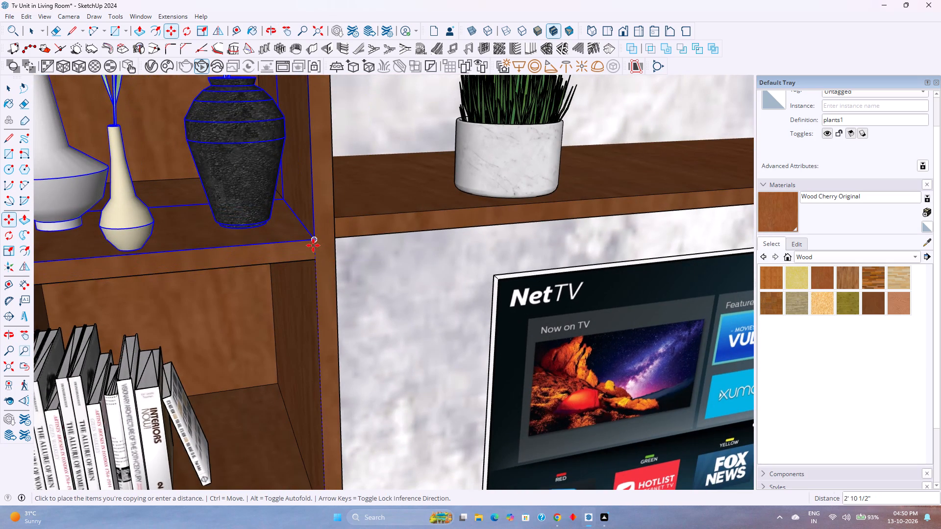
{"action": "scroll", "coordinate": [313, 245], "scroll_direction": "down", "scroll_amount": 10}
Flip the vase set copied into the tower's top compartment from side to side and from front to back.
{"action": "left_click", "coordinate": [215, 33]}
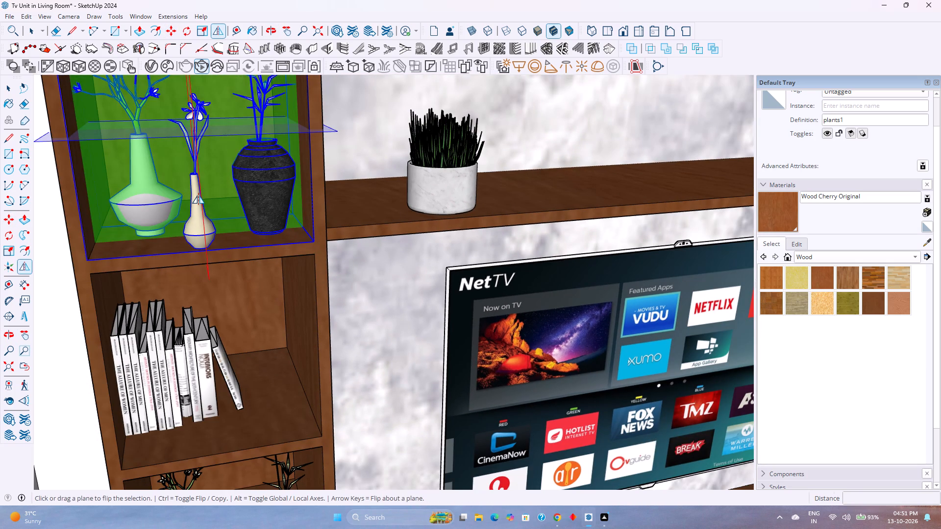
{"action": "left_click_drag", "start_coordinate": [208, 270], "coordinate": [198, 264]}
{"action": "middle_click_drag", "start_coordinate": [273, 250], "coordinate": [258, 264]}
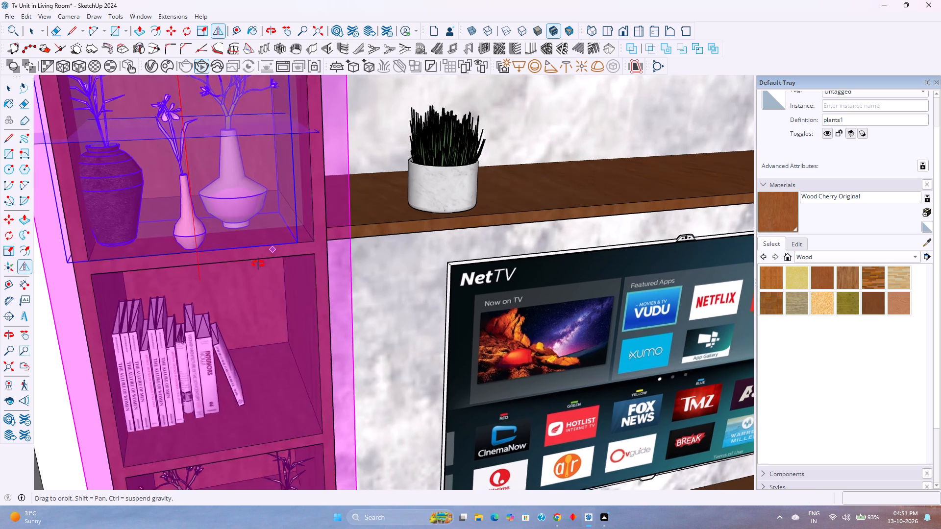
{"action": "middle_click_drag", "start_coordinate": [258, 264], "coordinate": [0, 309]}
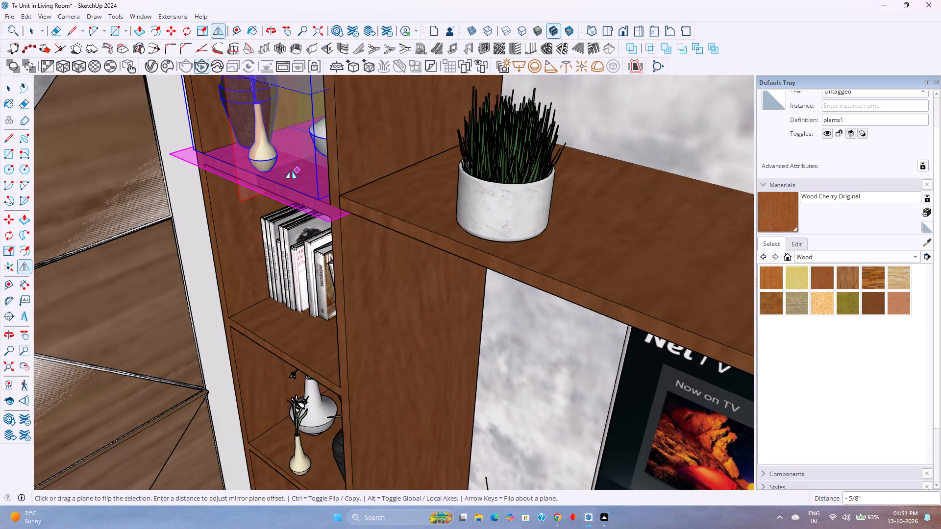
{"action": "left_click_drag", "start_coordinate": [309, 161], "coordinate": [318, 154]}
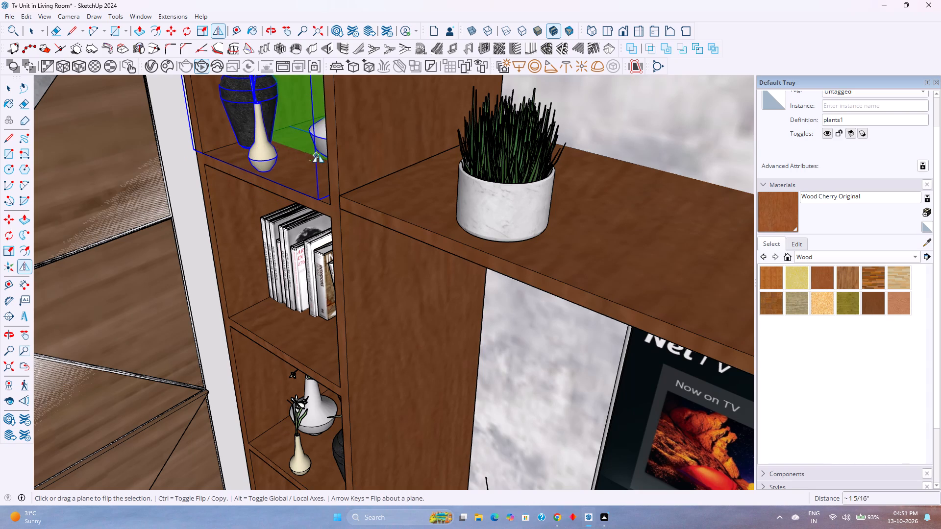
{"action": "left_click_drag", "start_coordinate": [318, 154], "coordinate": [308, 172]}
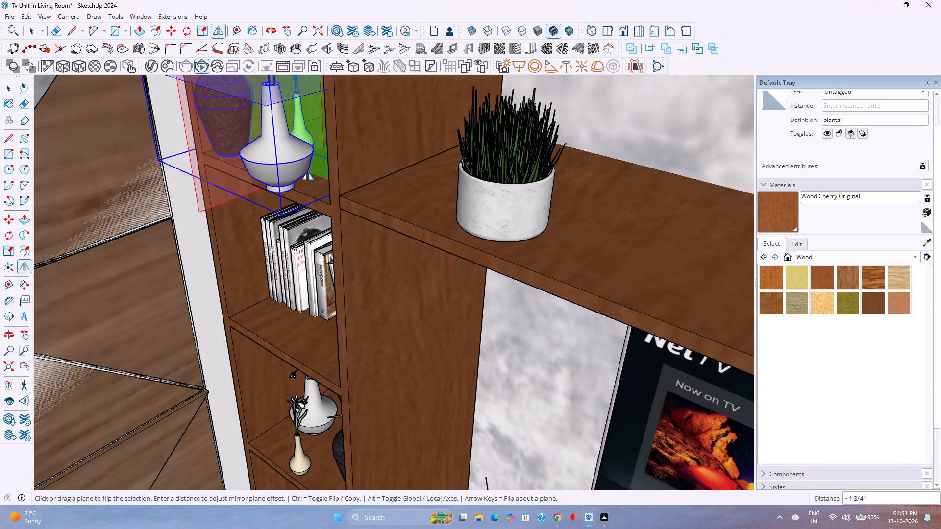
Move the flipped vase set by its front bottom corner about 3 11/16" to the compartment's front bottom corner, then deselect it.
{"action": "key", "text": "m"}
{"action": "left_click", "coordinate": [283, 215]}
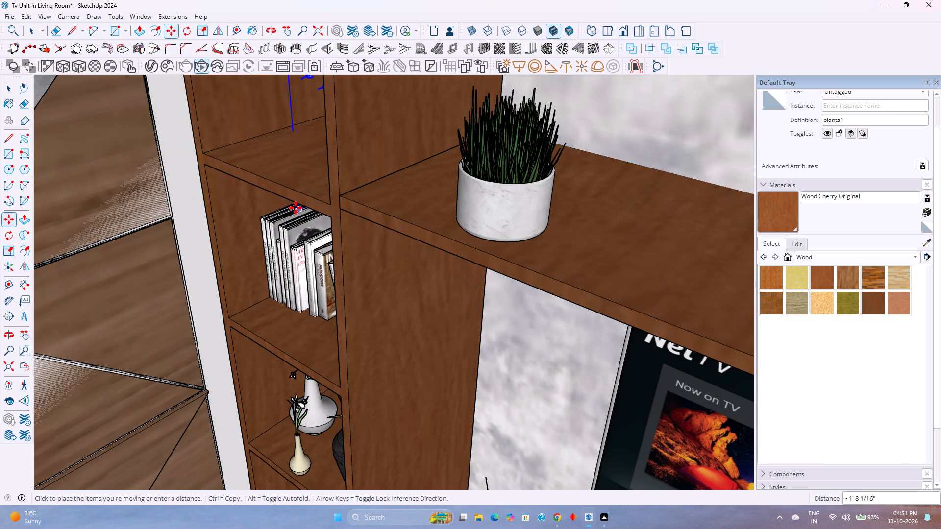
{"action": "middle_click_drag", "start_coordinate": [296, 207], "coordinate": [438, 223]}
{"action": "middle_click", "coordinate": [438, 223]}
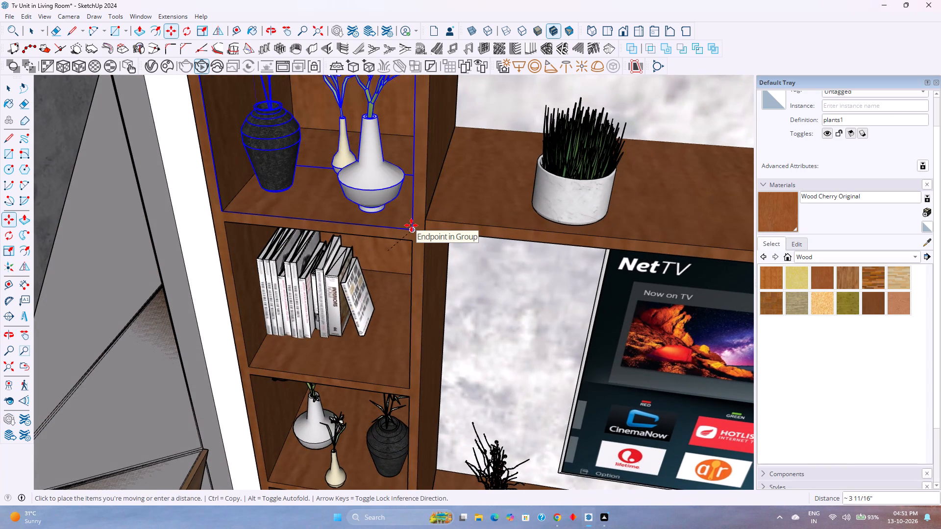
{"action": "left_click", "coordinate": [411, 225]}
{"action": "key", "text": "space"}
{"action": "key", "text": "Escape"}
Examine the decorated TV wall from several angles and the standard Right view, checking the arrangement across the tower, TV unit and slatted-panel shelves.
{"action": "scroll", "coordinate": [366, 242], "scroll_direction": "down", "scroll_amount": 5}
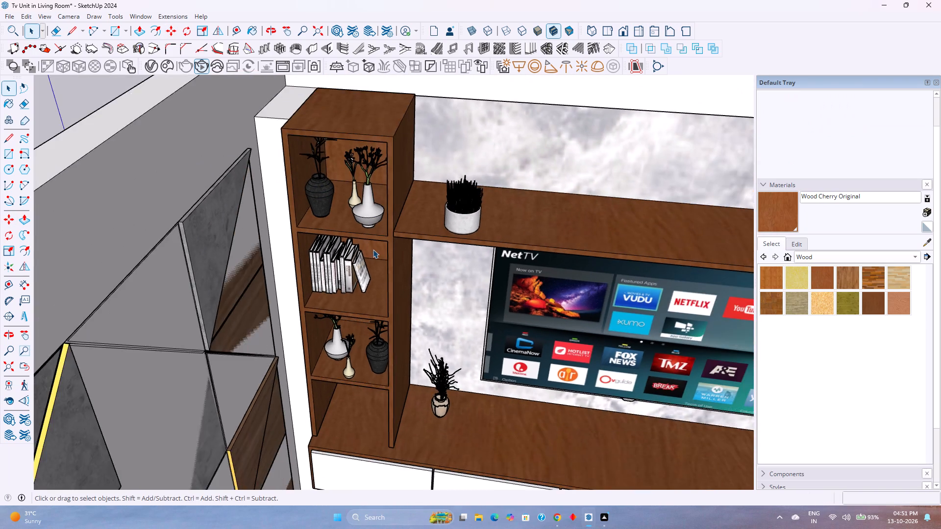
{"action": "scroll", "coordinate": [373, 249], "scroll_direction": "down", "scroll_amount": 2}
{"action": "middle_click_drag", "start_coordinate": [379, 294], "coordinate": [382, 239]}
{"action": "scroll", "coordinate": [388, 231], "scroll_direction": "up", "scroll_amount": 1}
{"action": "scroll", "coordinate": [388, 231], "scroll_direction": "down", "scroll_amount": 3}
{"action": "middle_click_drag", "start_coordinate": [389, 232], "coordinate": [372, 334], "text": "shift"}
{"action": "middle_click", "coordinate": [372, 334], "text": "shift"}
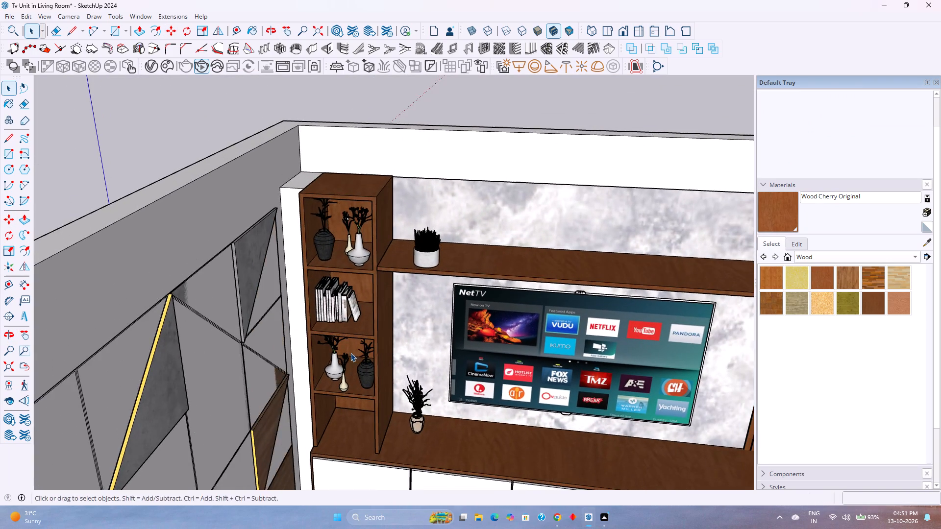
{"action": "middle_click_drag", "start_coordinate": [348, 351], "coordinate": [343, 302]}
{"action": "scroll", "coordinate": [355, 298], "scroll_direction": "down", "scroll_amount": 2}
{"action": "middle_click_drag", "start_coordinate": [414, 333], "coordinate": [223, 308], "text": "shift"}
{"action": "middle_click_drag", "start_coordinate": [228, 314], "coordinate": [264, 290]}
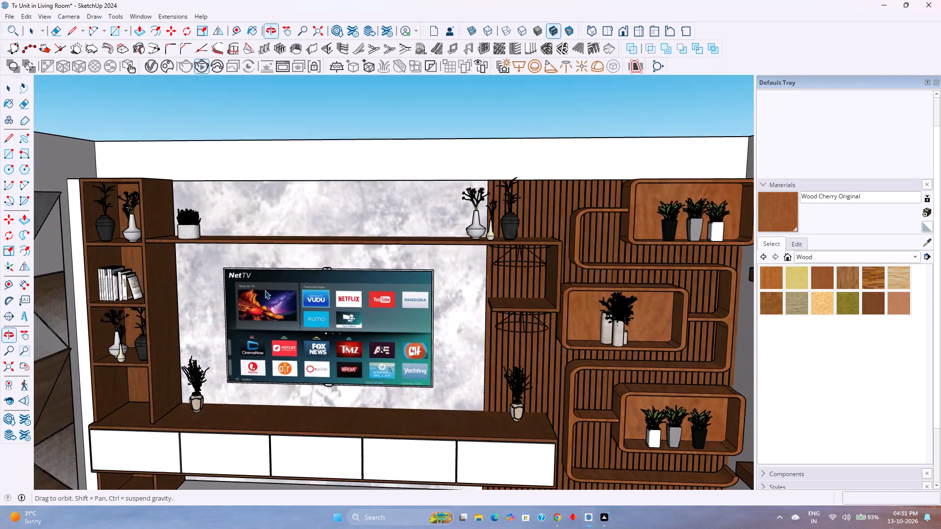
{"action": "scroll", "coordinate": [310, 286], "scroll_direction": "down", "scroll_amount": 4}
{"action": "left_click", "coordinate": [640, 27]}
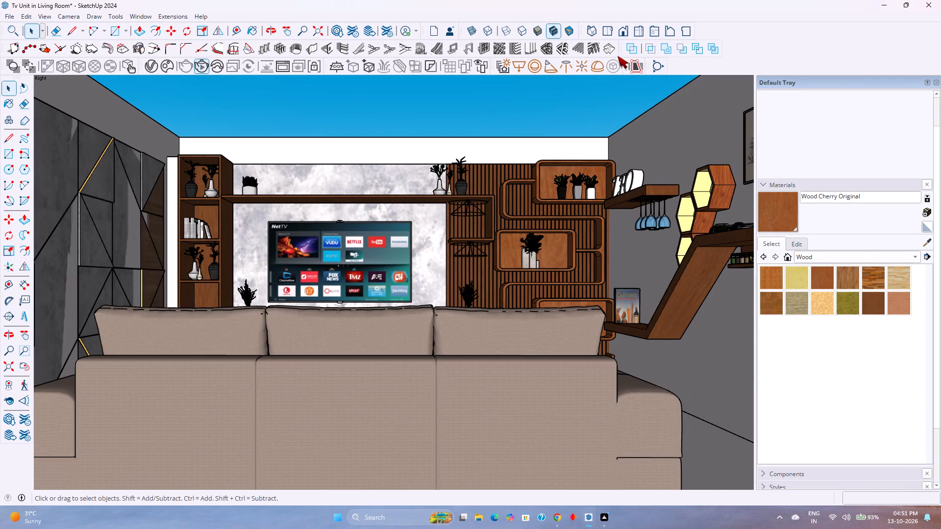
{"action": "middle_click_drag", "start_coordinate": [409, 211], "coordinate": [463, 289], "text": "shift"}
{"action": "middle_click_drag", "start_coordinate": [468, 341], "coordinate": [419, 344], "text": "shift"}
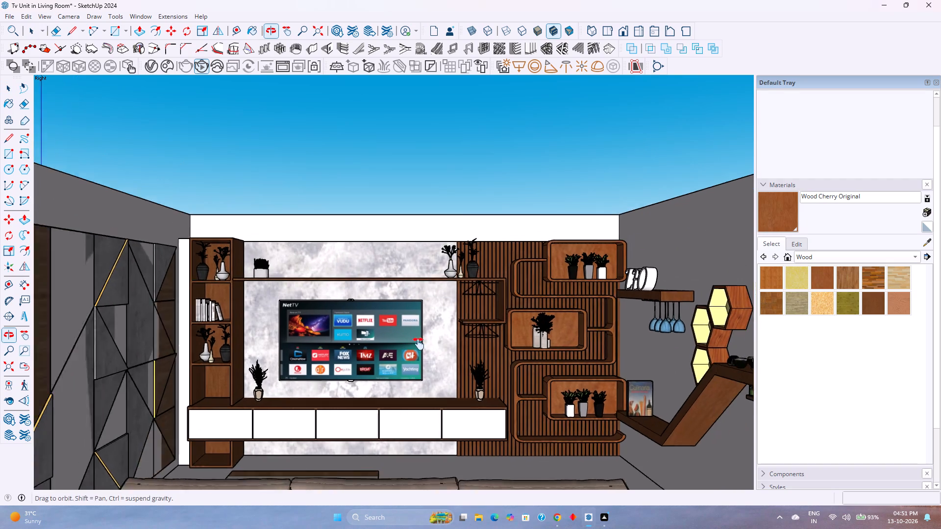
{"action": "middle_click_drag", "start_coordinate": [419, 344], "coordinate": [416, 345], "text": "shift"}
{"action": "middle_click", "coordinate": [416, 345], "text": "shift"}
{"action": "scroll", "coordinate": [415, 345], "scroll_direction": "up", "scroll_amount": 2}
{"action": "middle_click_drag", "start_coordinate": [397, 373], "coordinate": [395, 327], "text": "shift"}
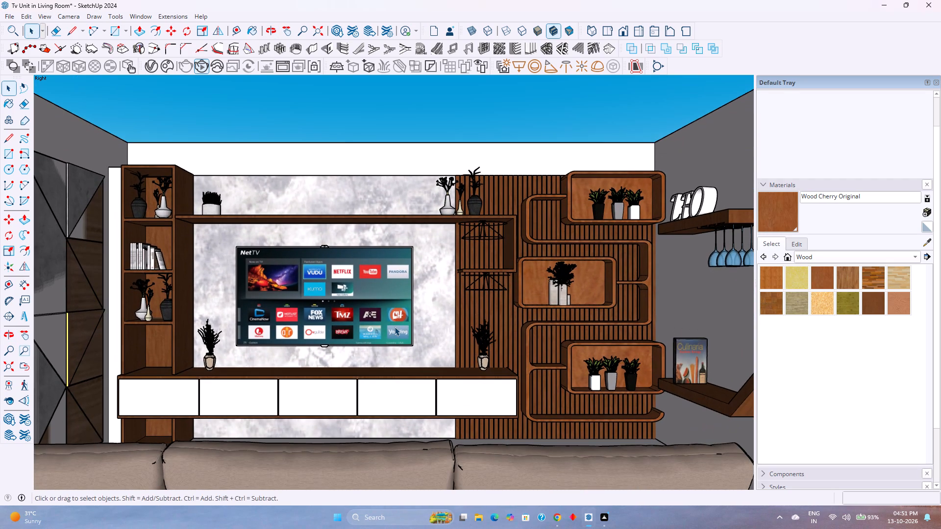
{"action": "key", "text": "Escape"}
{"action": "scroll", "coordinate": [395, 327], "scroll_direction": "down", "scroll_amount": 3}
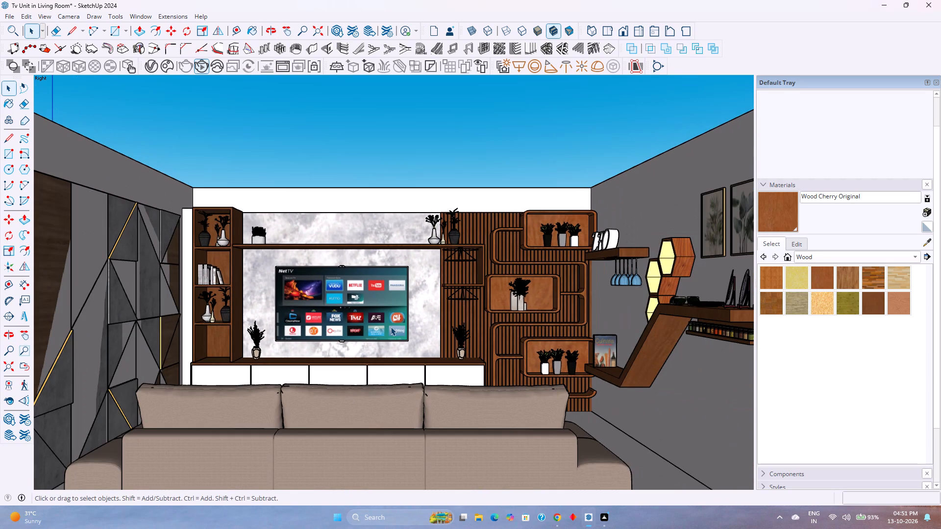
Save the living room model.
{"action": "key", "text": "ctrl+s"}
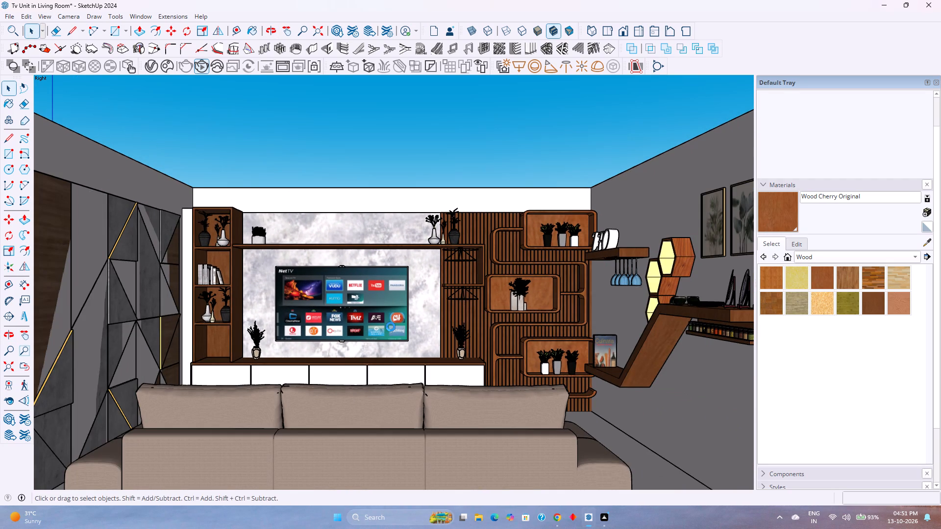
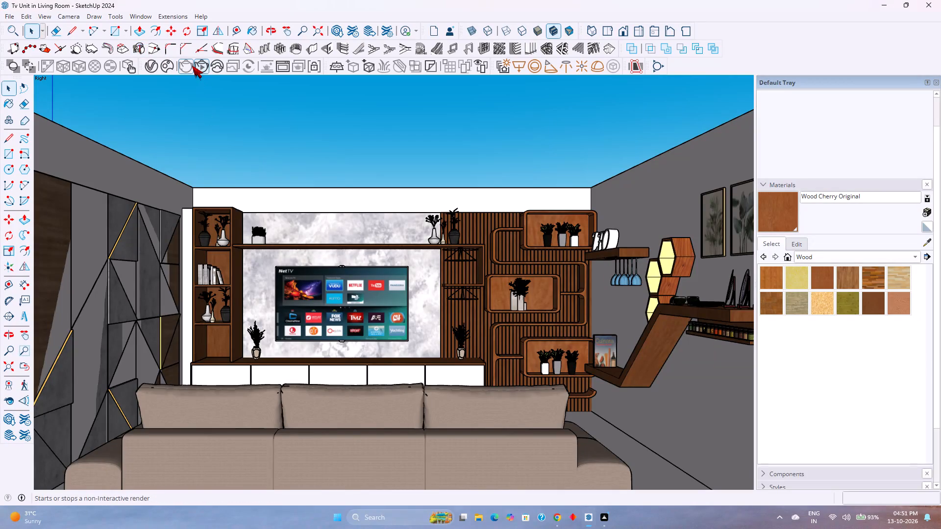
Start a V-Ray render of the living room's TV wall view.
{"action": "left_click", "coordinate": [204, 67]}
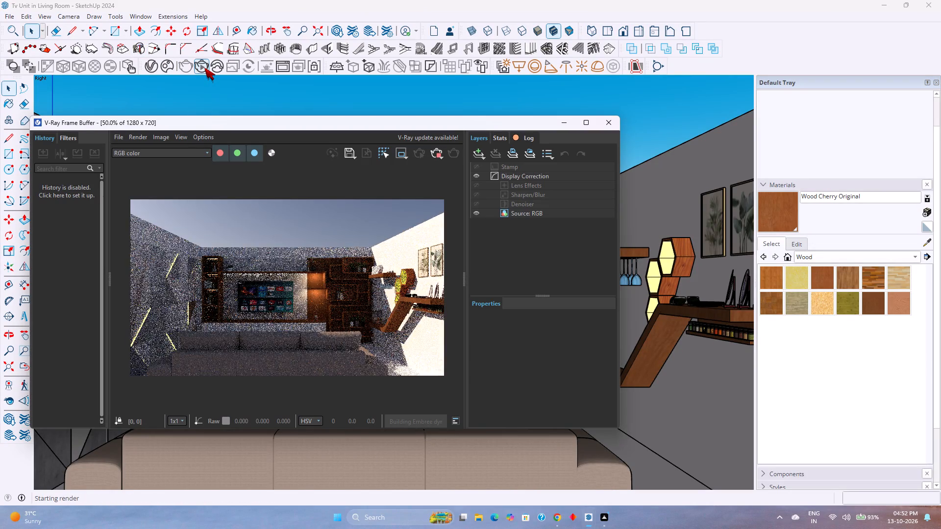
Examine the rendered TV screen, backlit panel and shelving at close and full view, and minimise the frame buffer.
{"action": "scroll", "coordinate": [271, 294], "scroll_direction": "up", "scroll_amount": 2}
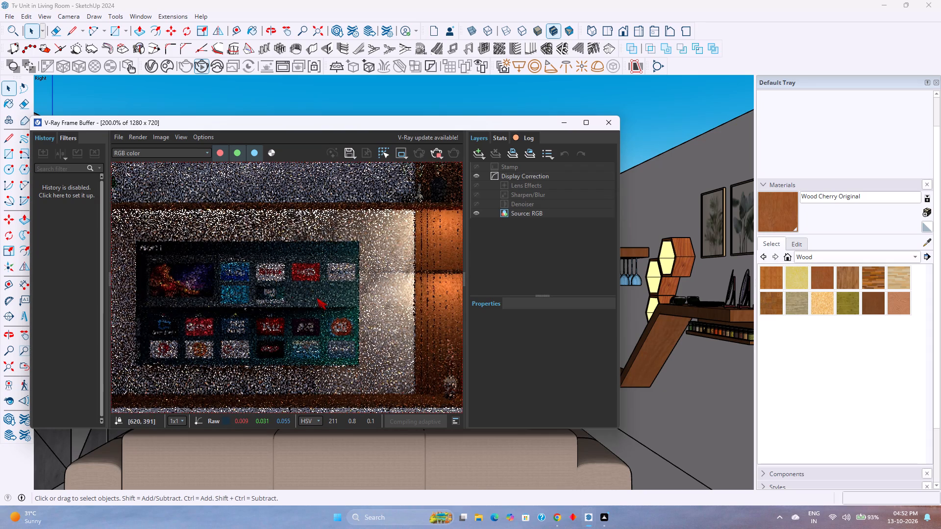
{"action": "scroll", "coordinate": [317, 298], "scroll_direction": "down", "scroll_amount": 3}
{"action": "scroll", "coordinate": [317, 298], "scroll_direction": "up", "scroll_amount": 2}
{"action": "scroll", "coordinate": [368, 316], "scroll_direction": "up", "scroll_amount": 1}
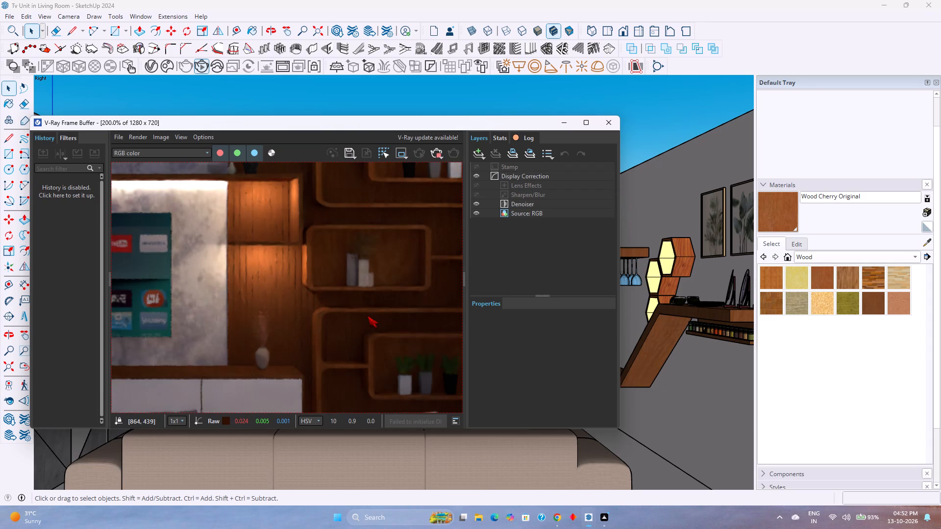
{"action": "scroll", "coordinate": [368, 316], "scroll_direction": "down", "scroll_amount": 1}
{"action": "scroll", "coordinate": [370, 312], "scroll_direction": "up", "scroll_amount": 1}
{"action": "scroll", "coordinate": [370, 312], "scroll_direction": "down", "scroll_amount": 1}
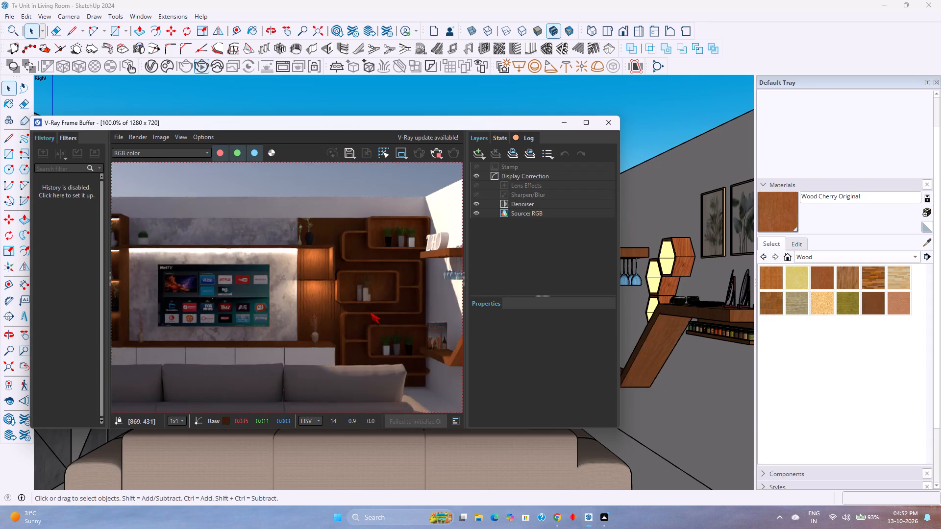
{"action": "scroll", "coordinate": [370, 312], "scroll_direction": "up", "scroll_amount": 1}
{"action": "scroll", "coordinate": [370, 312], "scroll_direction": "down", "scroll_amount": 1}
{"action": "scroll", "coordinate": [370, 312], "scroll_direction": "up", "scroll_amount": 2}
{"action": "scroll", "coordinate": [370, 312], "scroll_direction": "down", "scroll_amount": 2}
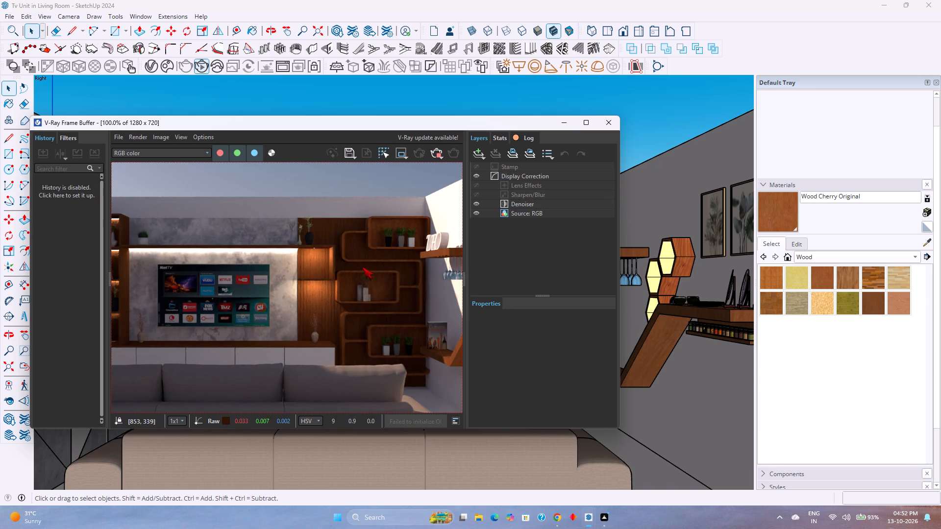
{"action": "scroll", "coordinate": [363, 266], "scroll_direction": "down", "scroll_amount": 1}
{"action": "scroll", "coordinate": [362, 278], "scroll_direction": "up", "scroll_amount": 1}
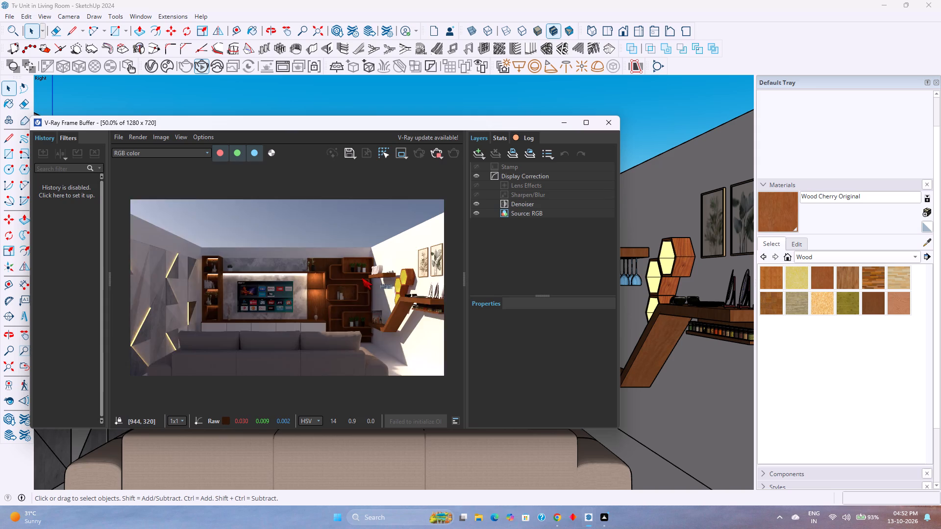
{"action": "scroll", "coordinate": [271, 278], "scroll_direction": "down", "scroll_amount": 2}
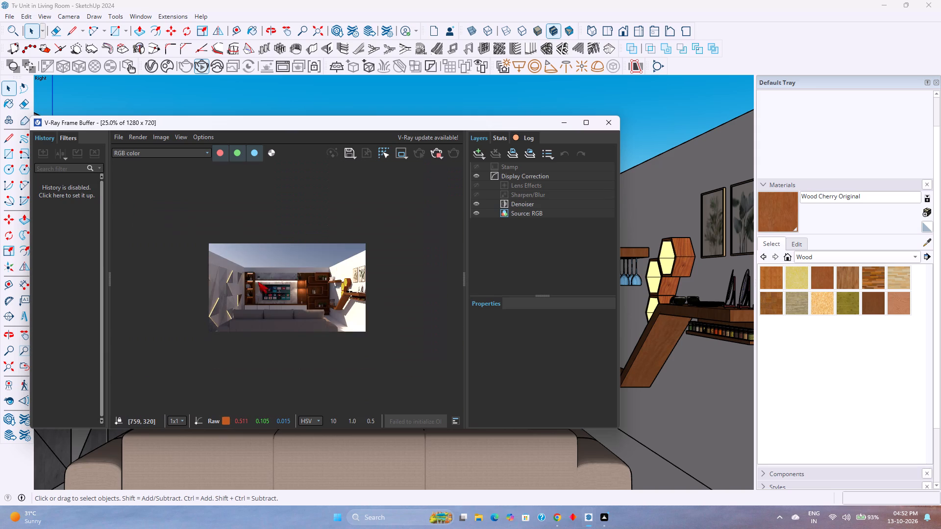
{"action": "scroll", "coordinate": [240, 283], "scroll_direction": "up", "scroll_amount": 2}
{"action": "scroll", "coordinate": [277, 286], "scroll_direction": "down", "scroll_amount": 1}
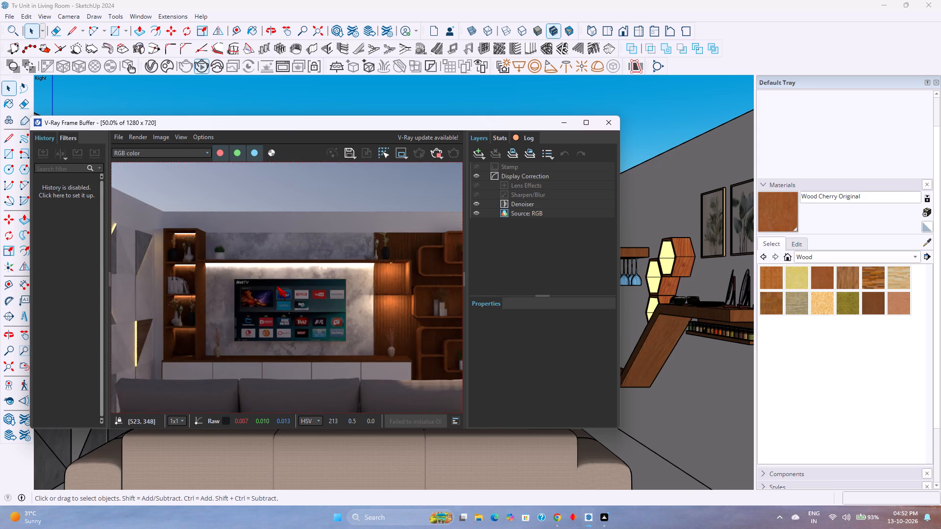
{"action": "scroll", "coordinate": [283, 299], "scroll_direction": "up", "scroll_amount": 1}
{"action": "scroll", "coordinate": [283, 299], "scroll_direction": "down", "scroll_amount": 1}
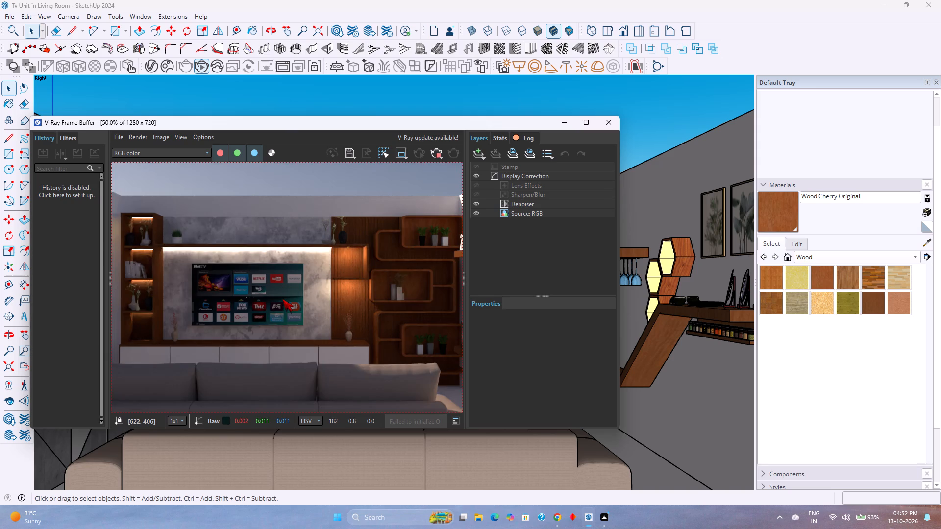
{"action": "middle_click_drag", "start_coordinate": [283, 299], "coordinate": [285, 328]}
{"action": "middle_click", "coordinate": [285, 328]}
{"action": "scroll", "coordinate": [277, 307], "scroll_direction": "up", "scroll_amount": 4}
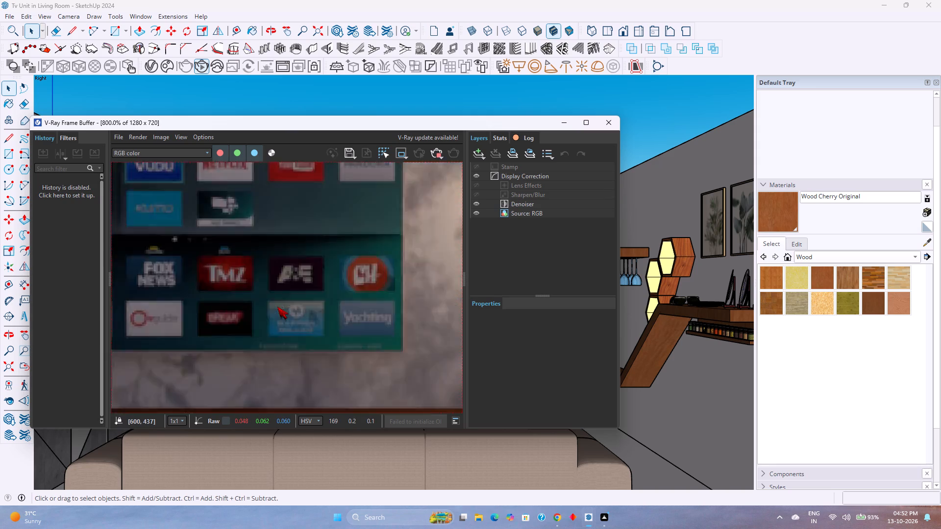
{"action": "scroll", "coordinate": [277, 307], "scroll_direction": "down", "scroll_amount": 3}
{"action": "left_click", "coordinate": [563, 121]}
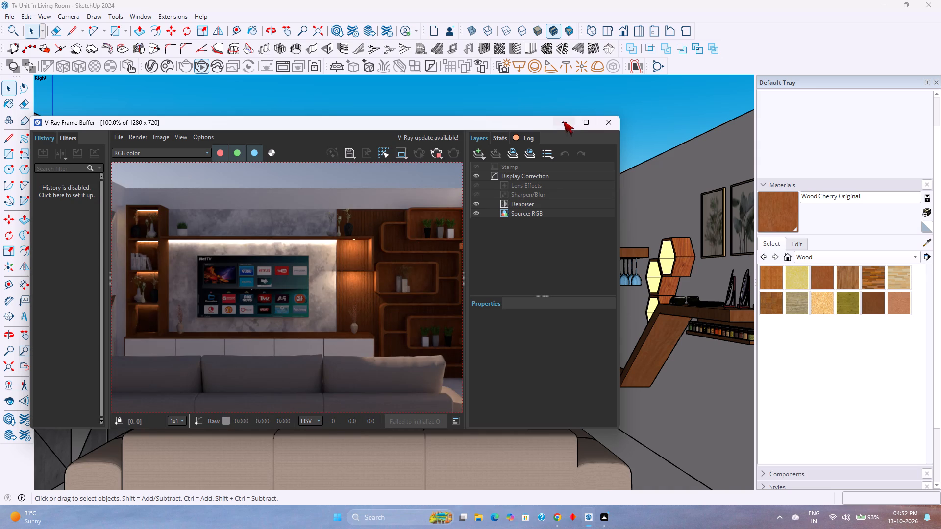
Open the room's wall group and hide its wall geometry behind the TV unit.
{"action": "scroll", "coordinate": [487, 200], "scroll_direction": "down", "scroll_amount": 2}
{"action": "middle_click_drag", "start_coordinate": [487, 200], "coordinate": [179, 375]}
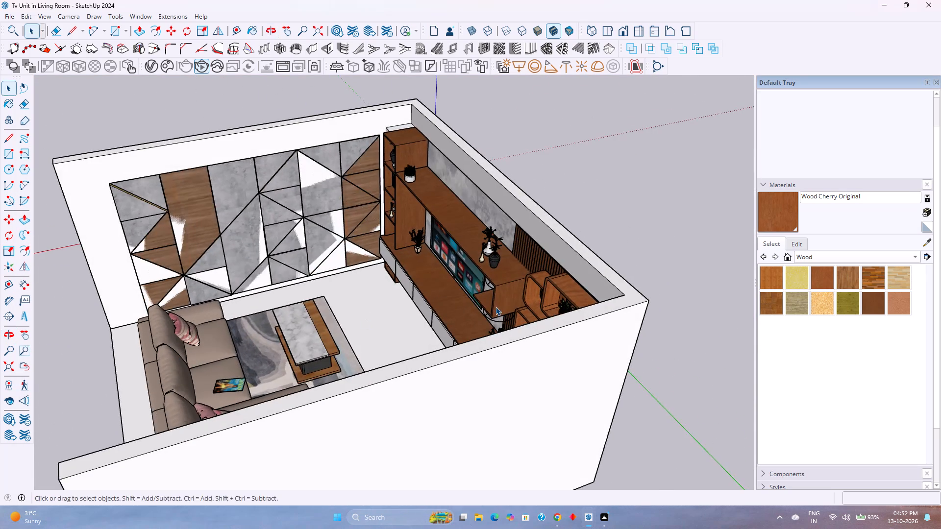
{"action": "middle_click_drag", "start_coordinate": [499, 307], "coordinate": [138, 231]}
{"action": "double_click", "coordinate": [582, 357]}
{"action": "left_click", "coordinate": [582, 357]}
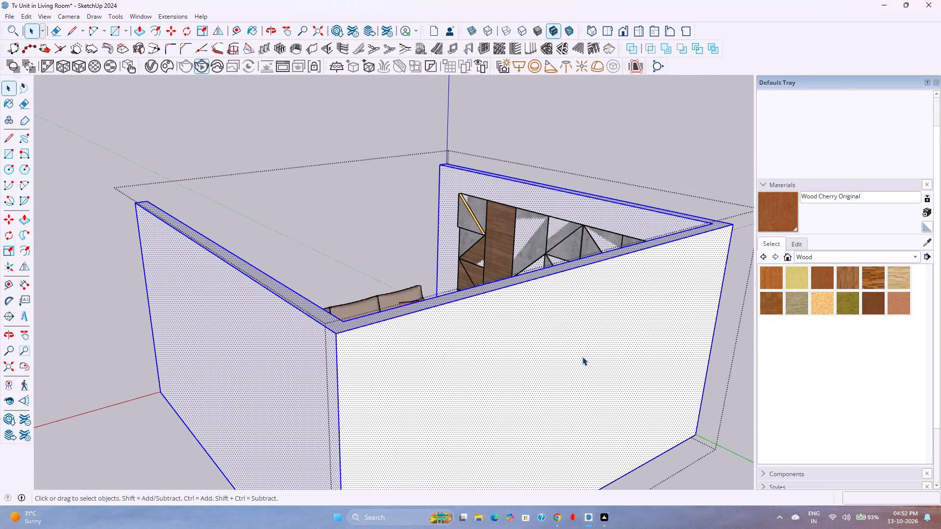
{"action": "double_click", "coordinate": [582, 357]}
{"action": "double_click", "coordinate": [582, 357]}
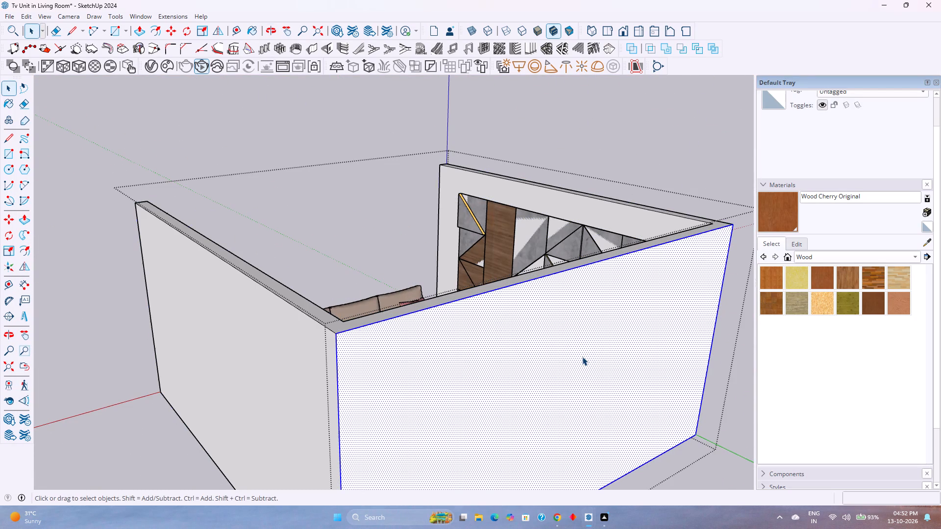
{"action": "right_click", "coordinate": [582, 357]}
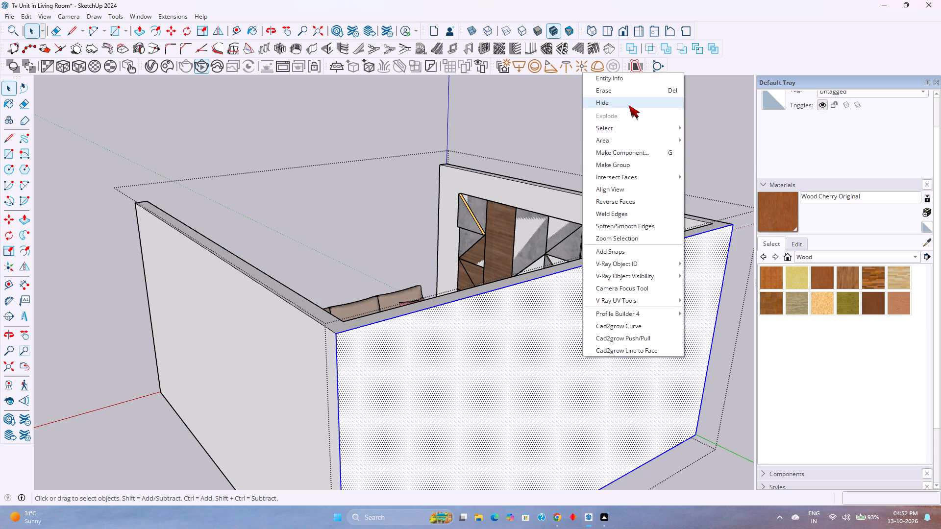
{"action": "double_click", "coordinate": [522, 374]}
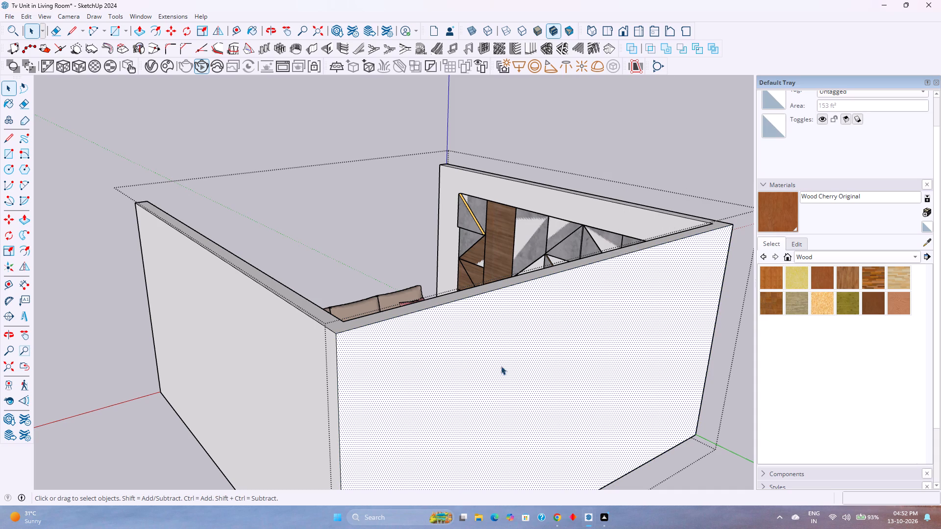
{"action": "key", "text": "Escape"}
{"action": "double_click", "coordinate": [434, 347]}
{"action": "double_click", "coordinate": [434, 347]}
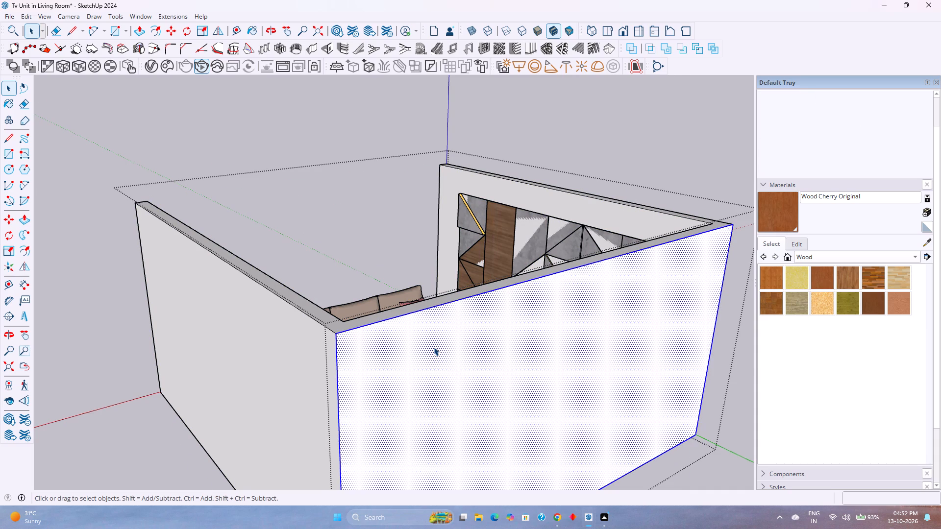
{"action": "double_click", "coordinate": [434, 347]}
{"action": "right_click", "coordinate": [434, 347]}
{"action": "left_click", "coordinate": [463, 92]}
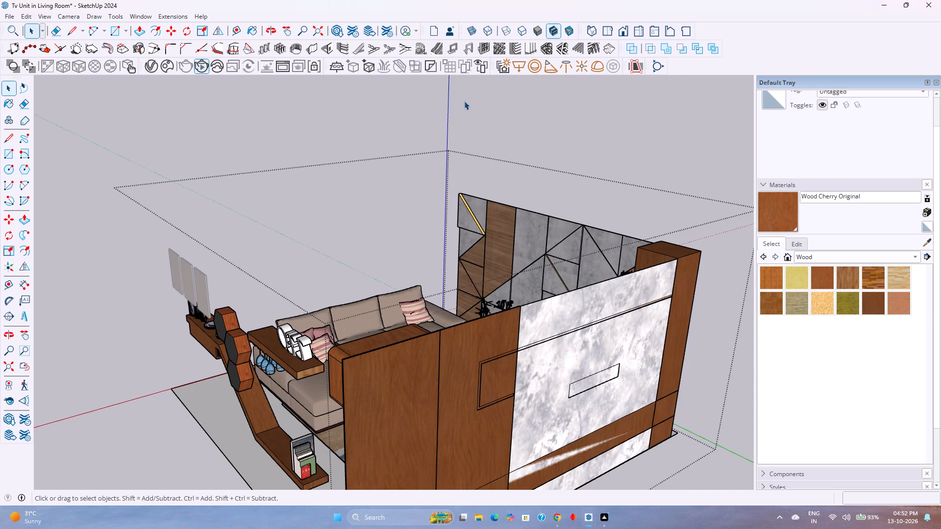
Hide the marble panel behind the TV.
{"action": "scroll", "coordinate": [592, 385], "scroll_direction": "up", "scroll_amount": 3}
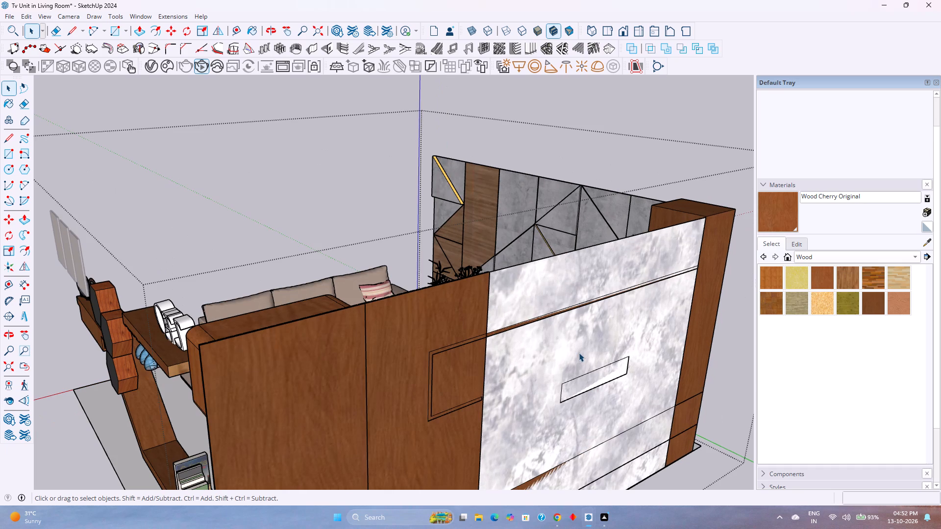
{"action": "left_click", "coordinate": [579, 353]}
{"action": "left_click", "coordinate": [593, 382]}
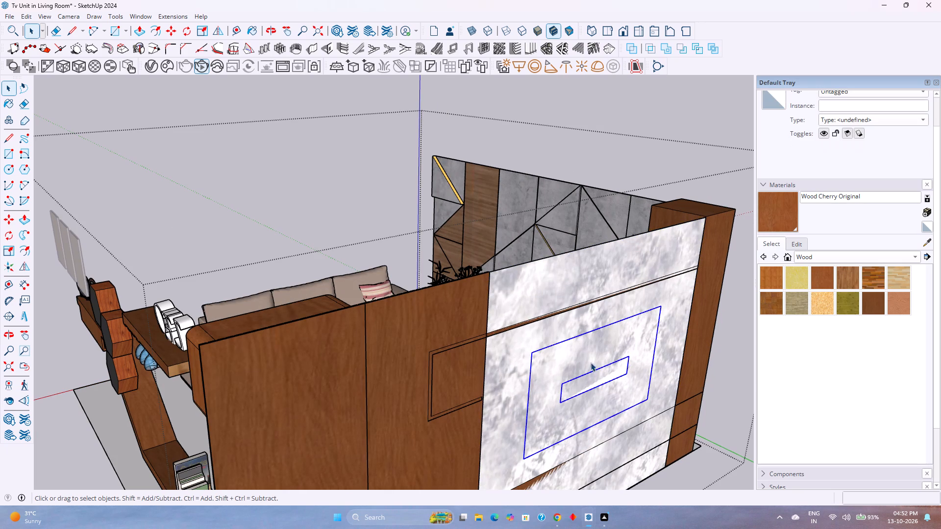
{"action": "left_click", "coordinate": [591, 283]}
{"action": "right_click", "coordinate": [591, 283]}
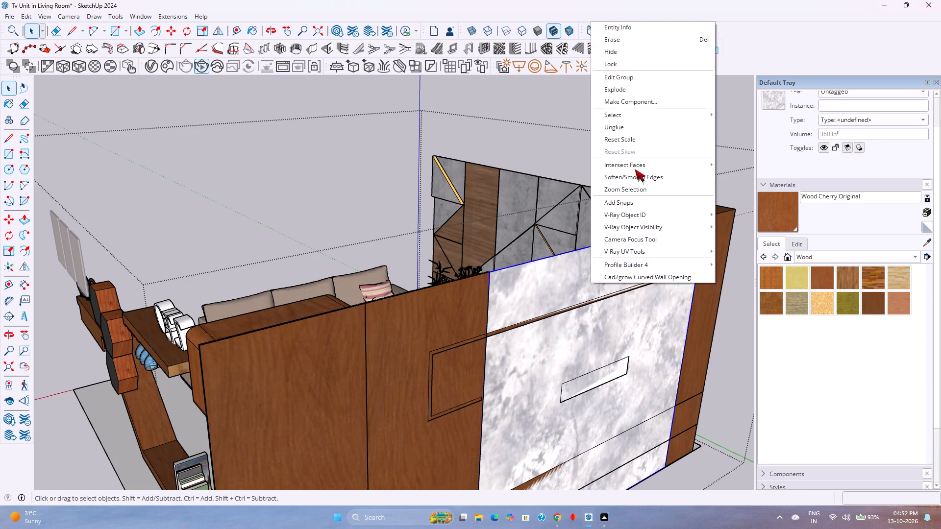
{"action": "left_click", "coordinate": [634, 55]}
Open the TV component from the rear and select the thin frame piece on its back.
{"action": "middle_click_drag", "start_coordinate": [653, 366], "coordinate": [558, 364]}
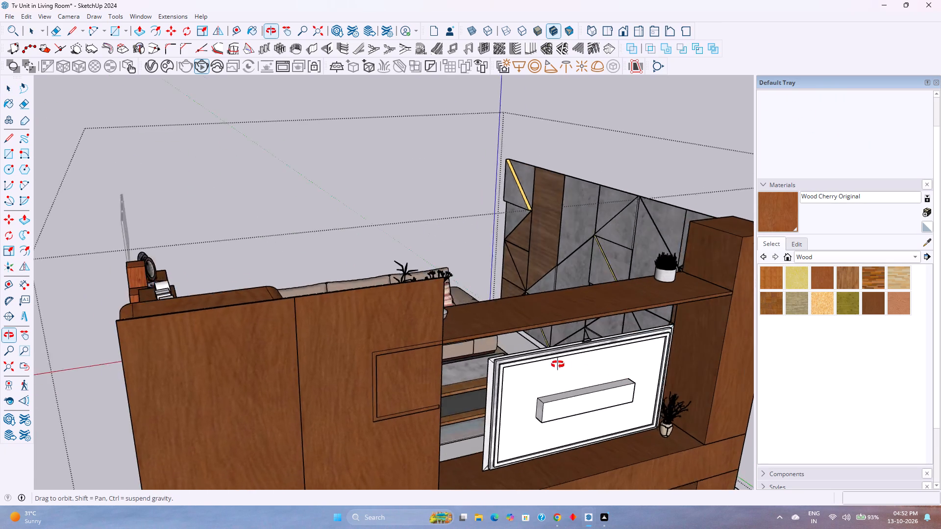
{"action": "middle_click_drag", "start_coordinate": [558, 364], "coordinate": [551, 364]}
{"action": "middle_click", "coordinate": [551, 364]}
{"action": "scroll", "coordinate": [556, 393], "scroll_direction": "up", "scroll_amount": 7}
{"action": "scroll", "coordinate": [433, 361], "scroll_direction": "up", "scroll_amount": 3}
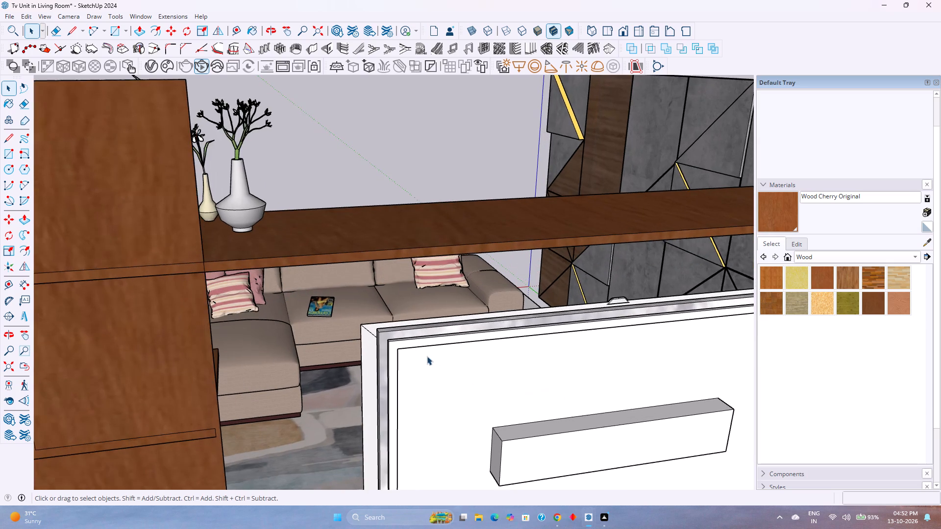
{"action": "scroll", "coordinate": [427, 356], "scroll_direction": "up", "scroll_amount": 5}
{"action": "middle_click_drag", "start_coordinate": [407, 359], "coordinate": [602, 354]}
{"action": "scroll", "coordinate": [394, 369], "scroll_direction": "up", "scroll_amount": 3}
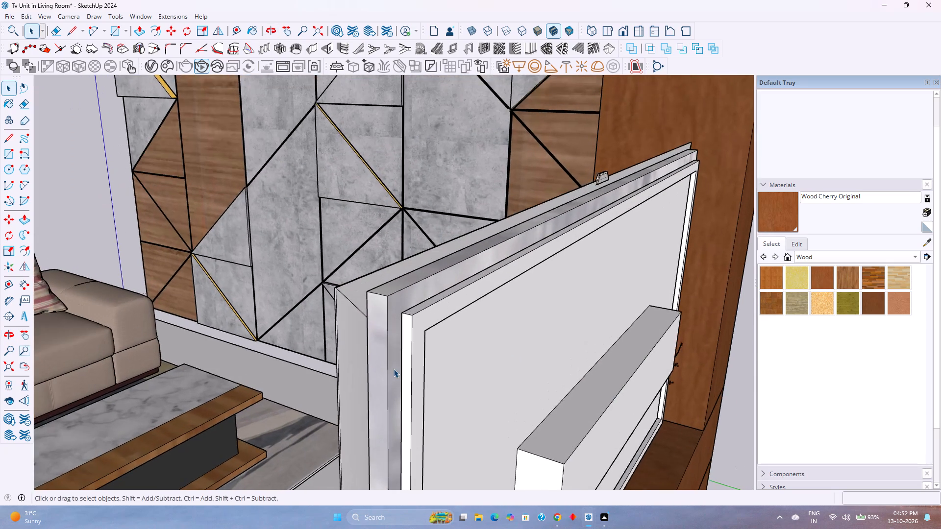
{"action": "scroll", "coordinate": [394, 369], "scroll_direction": "up", "scroll_amount": 3}
{"action": "middle_click_drag", "start_coordinate": [401, 368], "coordinate": [437, 332]}
{"action": "middle_click", "coordinate": [437, 332]}
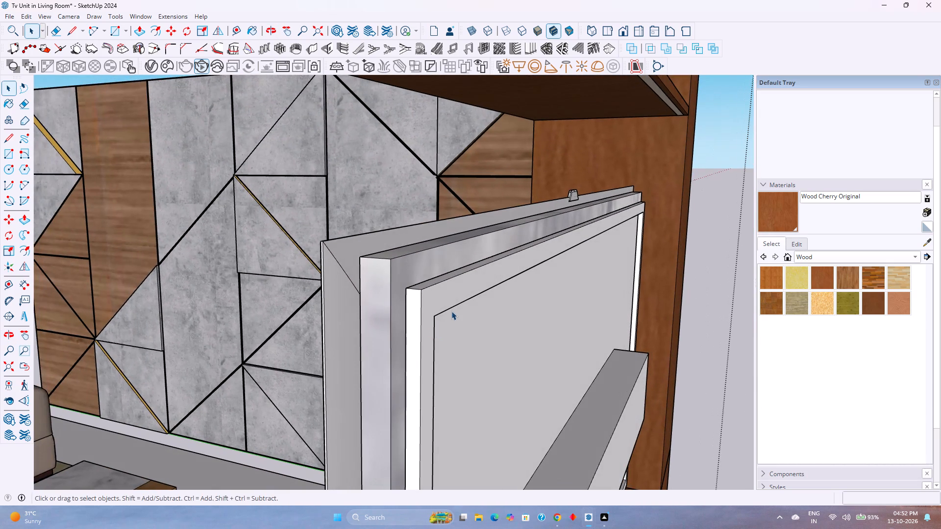
{"action": "left_click", "coordinate": [446, 301]}
{"action": "triple_click", "coordinate": [446, 301]}
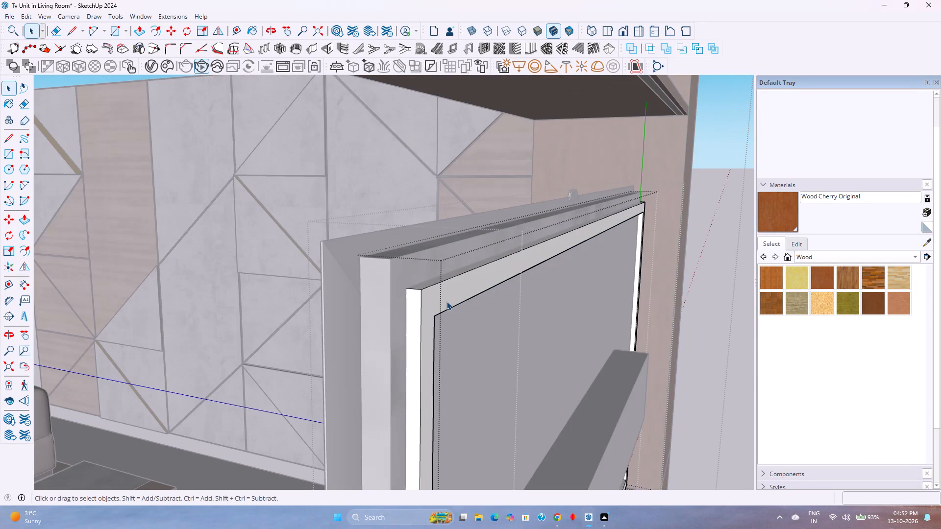
{"action": "key", "text": "Escape"}
{"action": "left_click", "coordinate": [447, 300]}
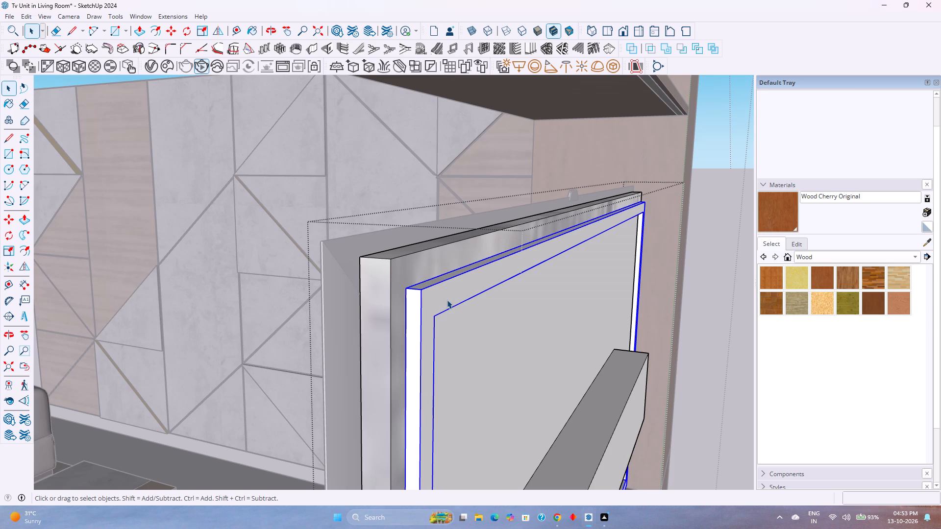
Create a new Emissive material in the V-Ray Asset Editor.
{"action": "left_click", "coordinate": [148, 69]}
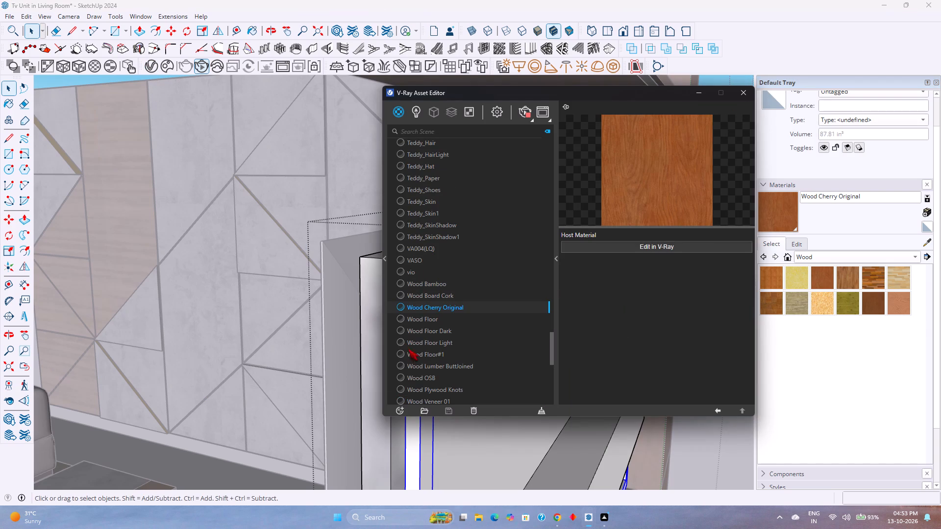
{"action": "left_click", "coordinate": [398, 116]}
{"action": "right_click", "coordinate": [396, 110]}
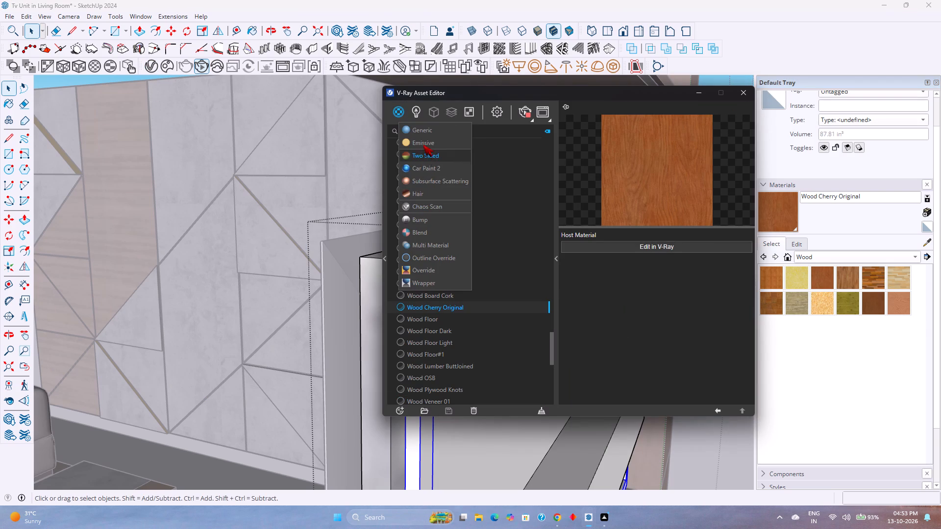
{"action": "left_click", "coordinate": [423, 144]}
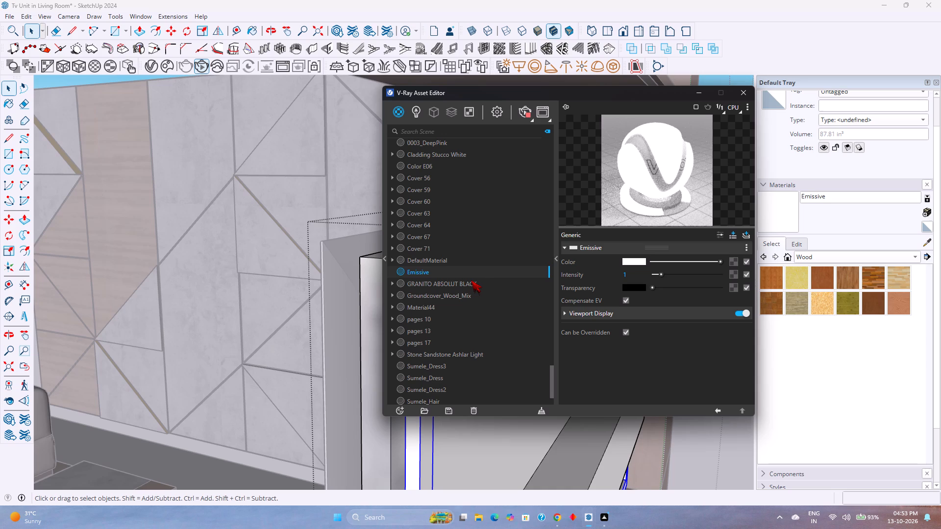
Rename the new Emissive material as TV BG light.
{"action": "type", "text": "TV"}
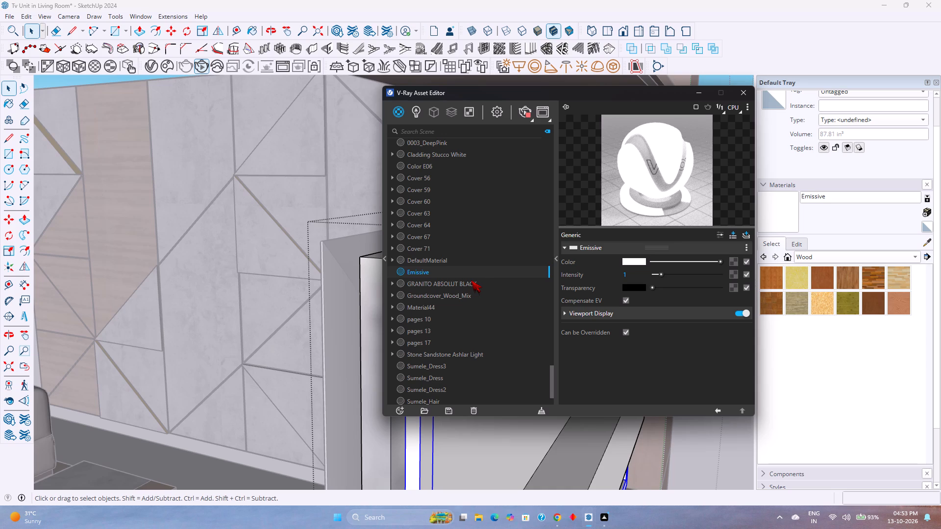
{"action": "right_click", "coordinate": [477, 270]}
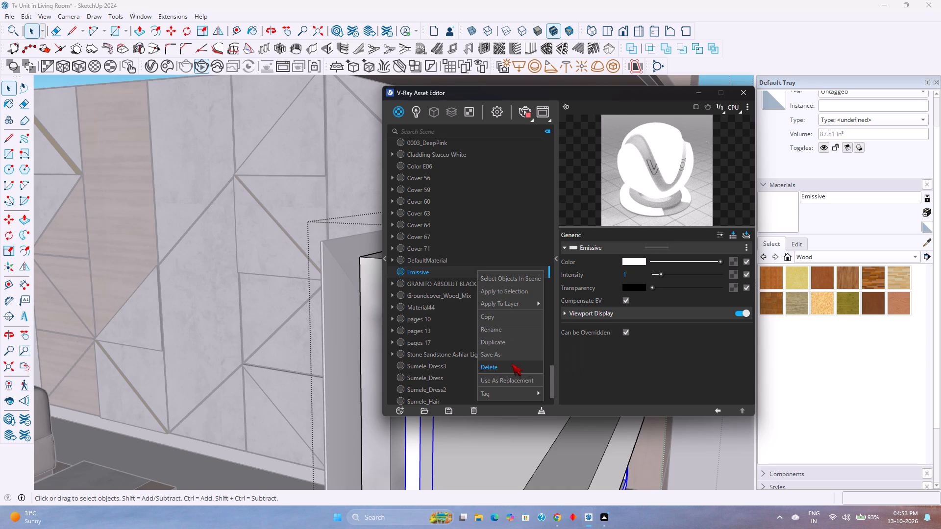
{"action": "left_click", "coordinate": [507, 329]}
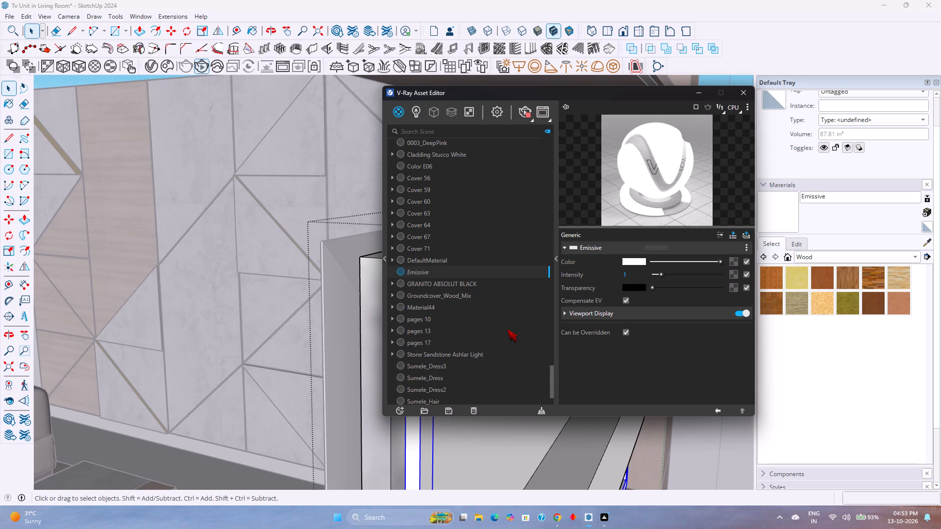
{"action": "key", "text": "BackSpace"}
{"action": "key", "text": "BackSpace"}
{"action": "key", "text": "BackSpace"}
{"action": "key", "text": "BackSpace"}
{"action": "key", "text": "BackSpace"}
{"action": "key", "text": "BackSpace"}
{"action": "key", "text": "BackSpace"}
{"action": "key", "text": "BackSpace"}
{"action": "key", "text": "BackSpace"}
{"action": "key", "text": "BackSpace"}
{"action": "key", "text": "BackSpace"}
{"action": "type", "text": "TV"}
{"action": "key", "text": "space"}
{"action": "key", "text": "shift+l"}
{"action": "key", "text": "BackSpace"}
{"action": "key", "text": "space"}
{"action": "type", "text": "bg"}
{"action": "key", "text": "space"}
{"action": "key", "text": "BackSpace"}
{"action": "key", "text": "BackSpace"}
{"action": "key", "text": "BackSpace"}
{"action": "type", "text": "BG light"}
Give the TV BG light material a pale peach colour (R 0.987, G 0.855, B 0.736) and an intensity of 10.
{"action": "left_click", "coordinate": [625, 264]}
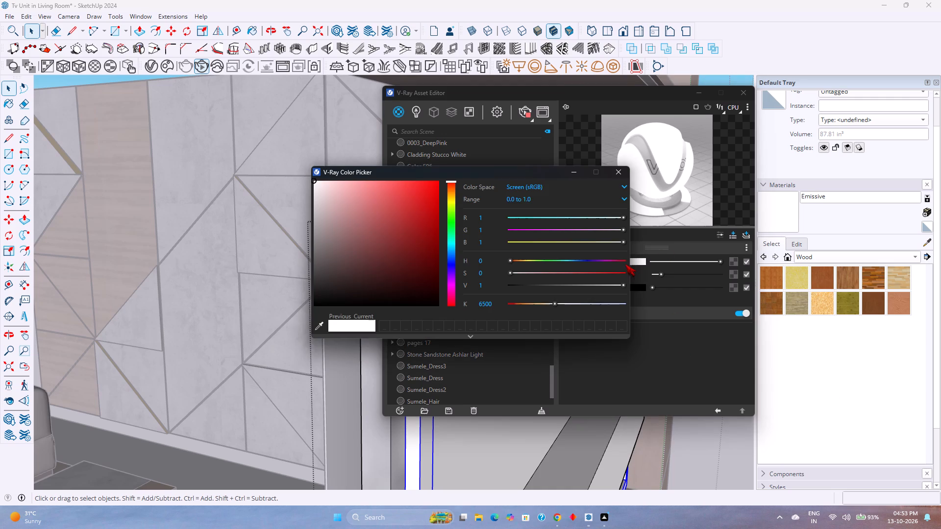
{"action": "left_click", "coordinate": [450, 191]}
{"action": "left_click", "coordinate": [362, 182]}
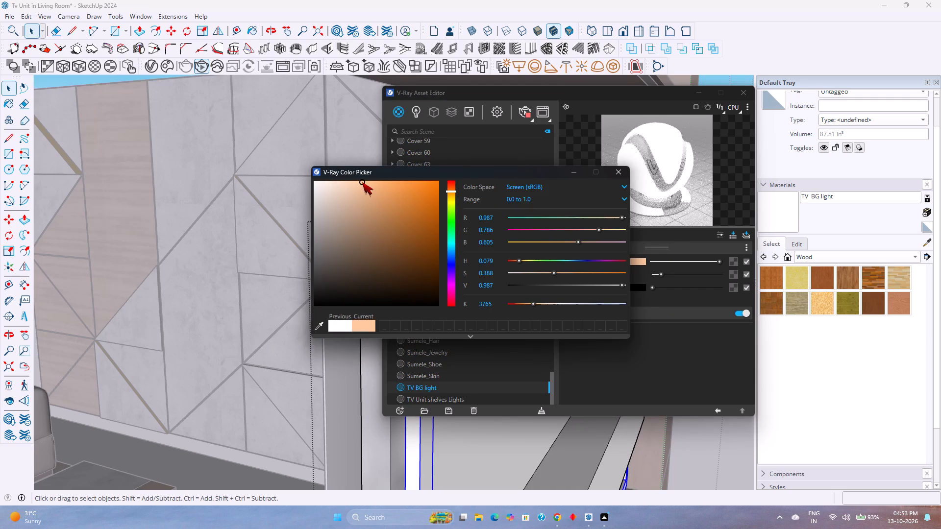
{"action": "left_click", "coordinate": [342, 180]}
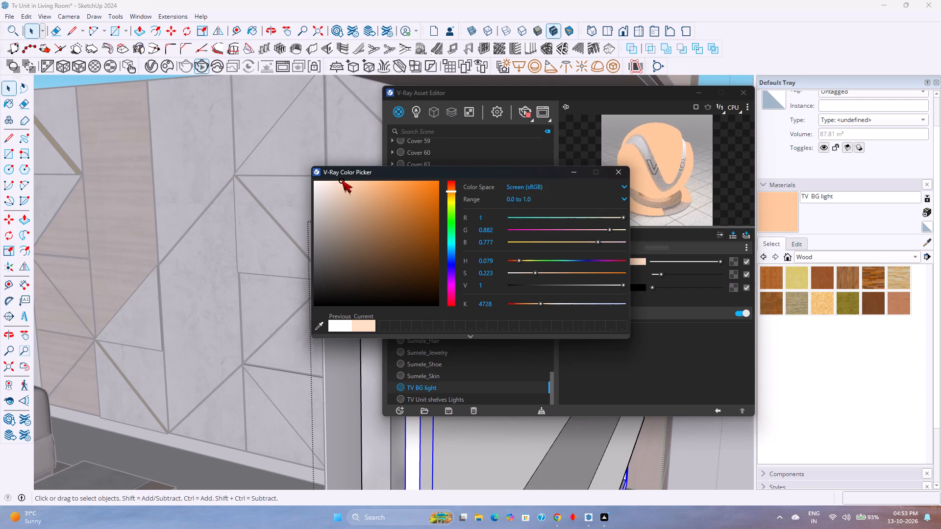
{"action": "left_click", "coordinate": [346, 182]}
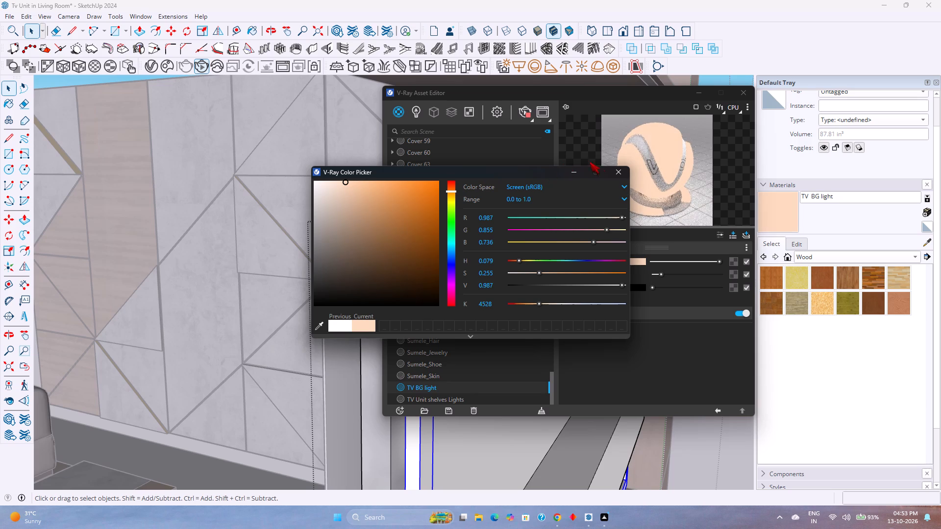
{"action": "left_click", "coordinate": [616, 172]}
{"action": "left_click_drag", "start_coordinate": [663, 275], "coordinate": [664, 275]}
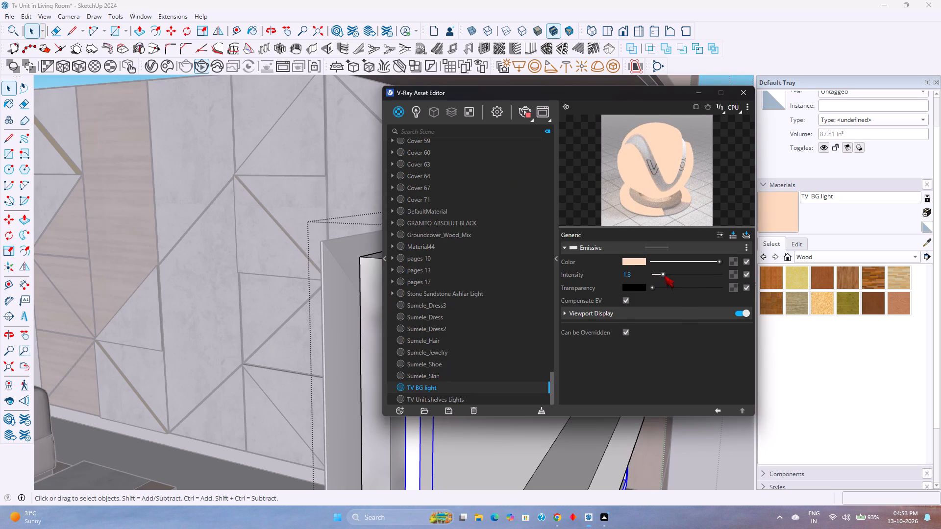
{"action": "left_click_drag", "start_coordinate": [664, 275], "coordinate": [751, 275]}
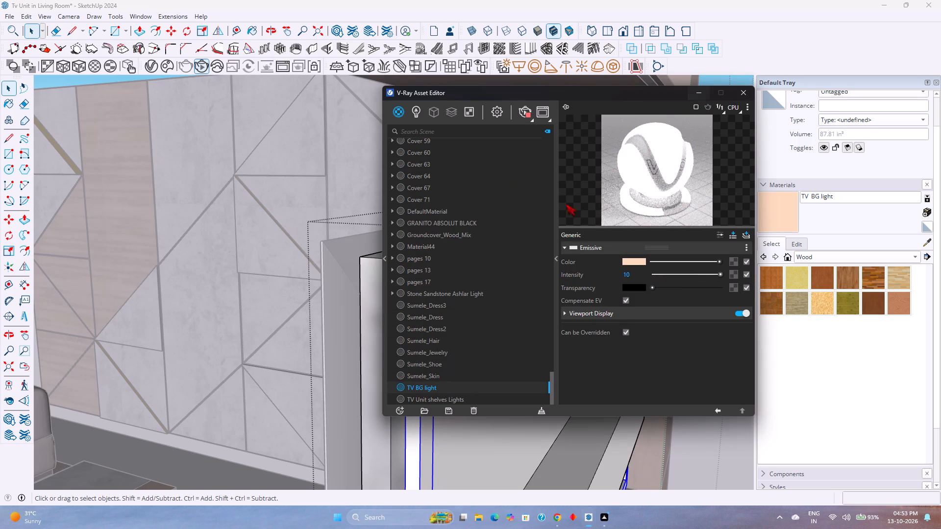
Apply the TV BG light material to the selected frame piece on the TV's back and minimize the Asset Editor.
{"action": "right_click", "coordinate": [442, 391]}
{"action": "left_click", "coordinate": [459, 283]}
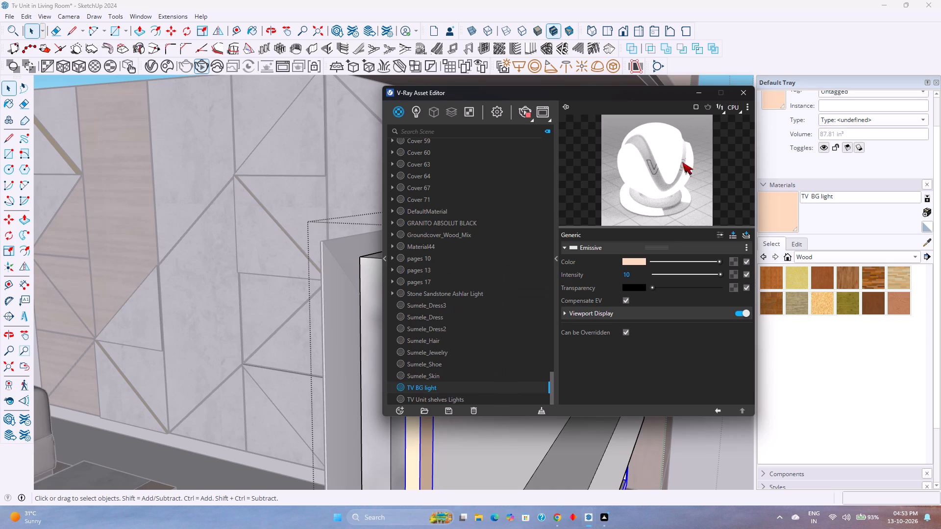
{"action": "left_click", "coordinate": [704, 93]}
Leave the TV component and unhide all the hidden wall and marble panel geometry.
{"action": "scroll", "coordinate": [543, 234], "scroll_direction": "down", "scroll_amount": 5}
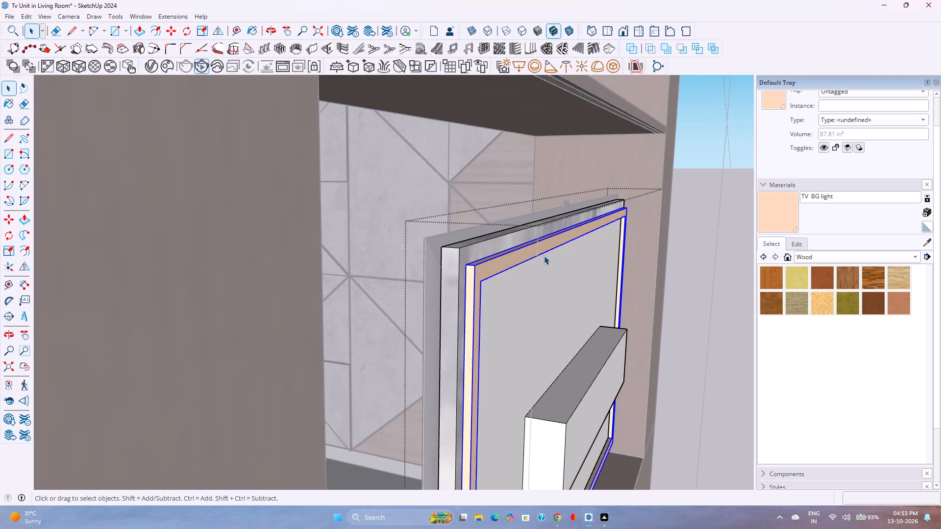
{"action": "scroll", "coordinate": [544, 256], "scroll_direction": "down", "scroll_amount": 2}
{"action": "middle_click_drag", "start_coordinate": [544, 256], "coordinate": [428, 280]}
{"action": "middle_click", "coordinate": [419, 282]}
{"action": "scroll", "coordinate": [412, 282], "scroll_direction": "down", "scroll_amount": 5}
{"action": "key", "text": "Escape"}
{"action": "scroll", "coordinate": [406, 282], "scroll_direction": "down", "scroll_amount": 3}
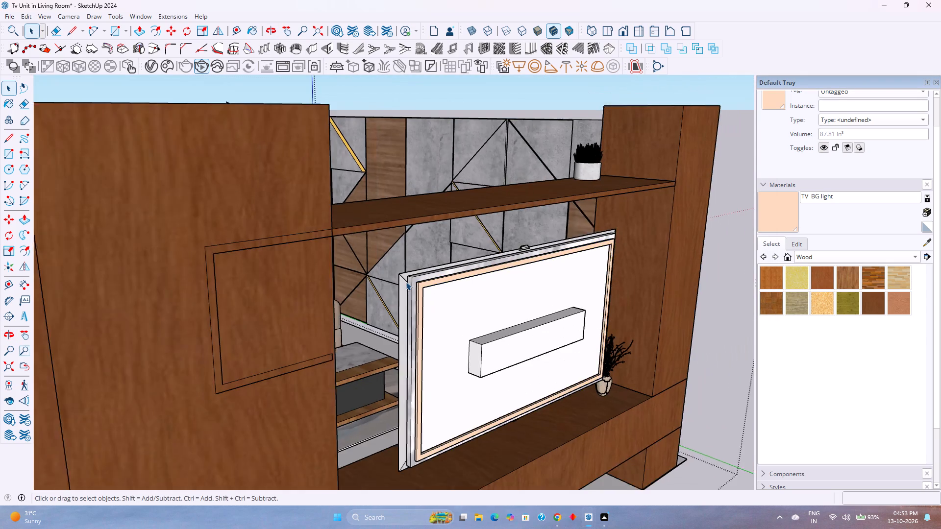
{"action": "left_click", "coordinate": [29, 18]}
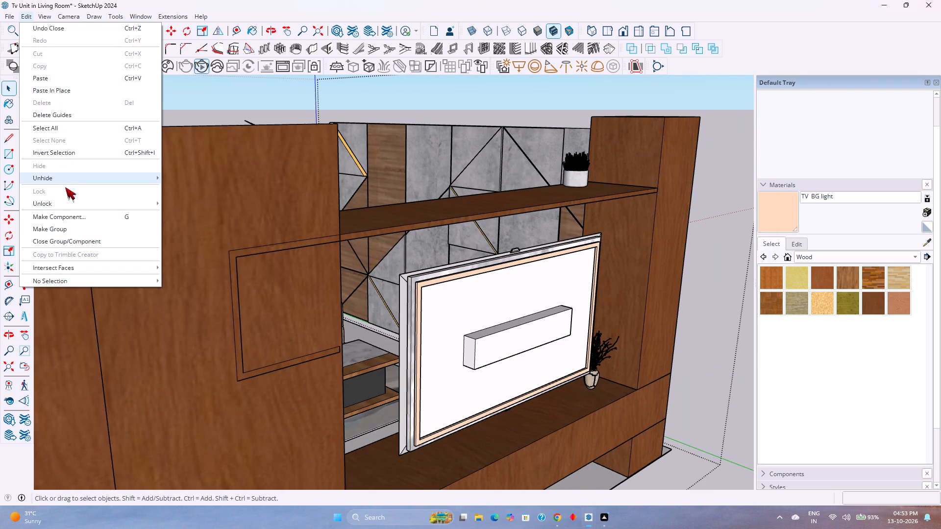
{"action": "left_click", "coordinate": [183, 199]}
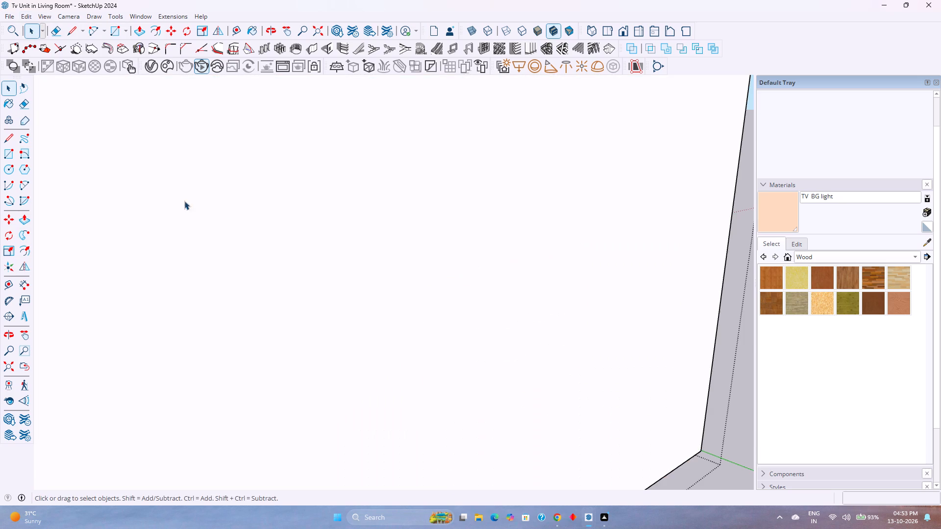
Show the TV unit from the front and run an interactive V-Ray render to check the light behind the TV.
{"action": "scroll", "coordinate": [317, 233], "scroll_direction": "down", "scroll_amount": 8}
{"action": "middle_click_drag", "start_coordinate": [323, 235], "coordinate": [601, 306]}
{"action": "middle_click", "coordinate": [601, 306]}
{"action": "scroll", "coordinate": [499, 279], "scroll_direction": "down", "scroll_amount": 5}
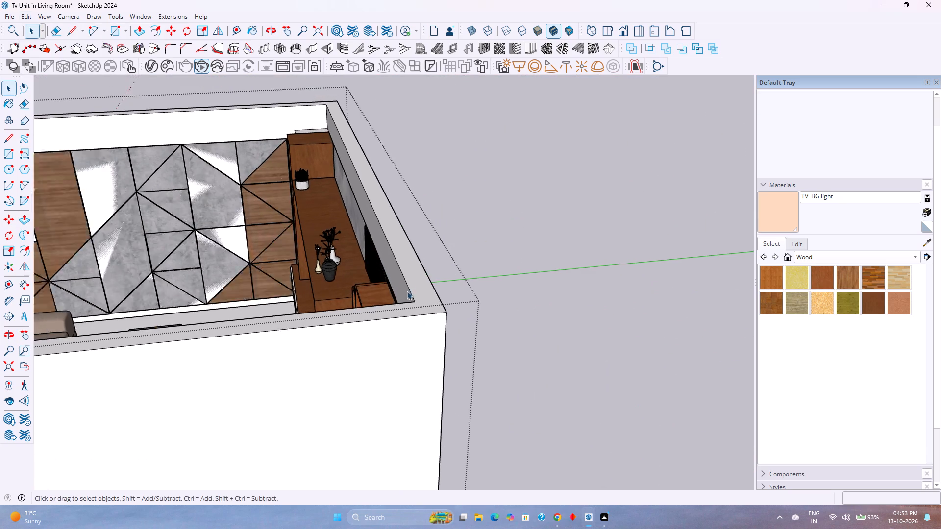
{"action": "middle_click_drag", "start_coordinate": [407, 291], "coordinate": [702, 221]}
{"action": "middle_click", "coordinate": [702, 221]}
{"action": "left_click", "coordinate": [634, 32]}
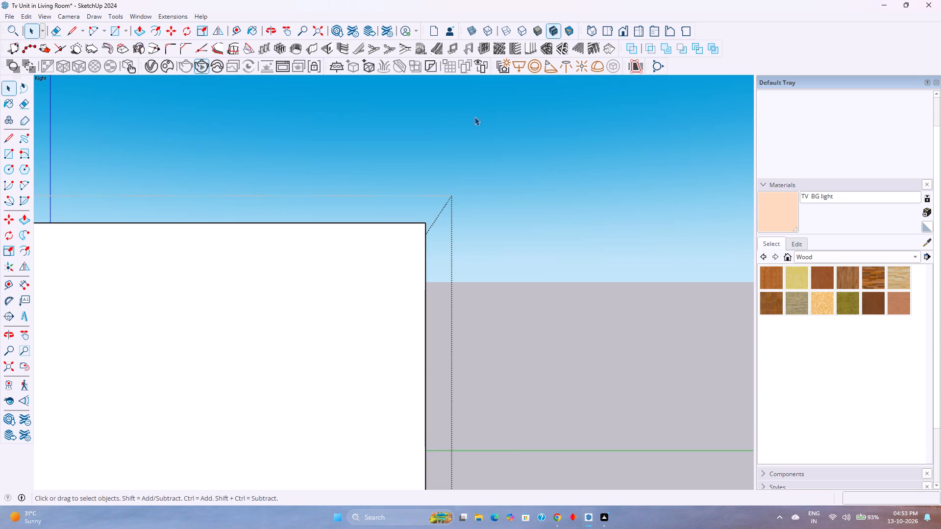
{"action": "left_click", "coordinate": [622, 28]}
{"action": "scroll", "coordinate": [406, 346], "scroll_direction": "up", "scroll_amount": 3}
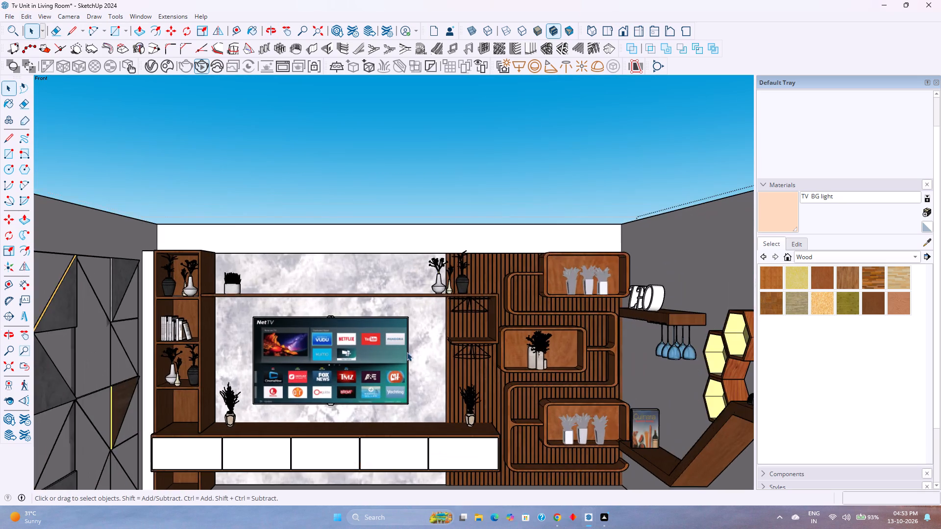
{"action": "scroll", "coordinate": [403, 369], "scroll_direction": "up", "scroll_amount": 2}
{"action": "middle_click_drag", "start_coordinate": [406, 373], "coordinate": [404, 344], "text": "shift"}
{"action": "middle_click", "coordinate": [404, 344], "text": "shift"}
{"action": "middle_click_drag", "start_coordinate": [400, 378], "coordinate": [400, 350], "text": "shift"}
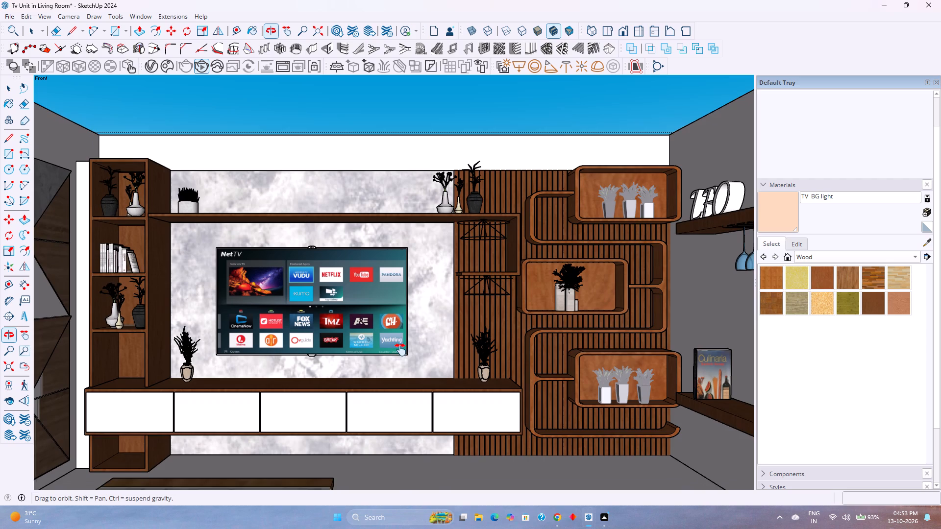
{"action": "middle_click_drag", "start_coordinate": [400, 350], "coordinate": [400, 342], "text": "shift"}
{"action": "middle_click", "coordinate": [400, 342], "text": "shift"}
{"action": "scroll", "coordinate": [396, 380], "scroll_direction": "up", "scroll_amount": 1}
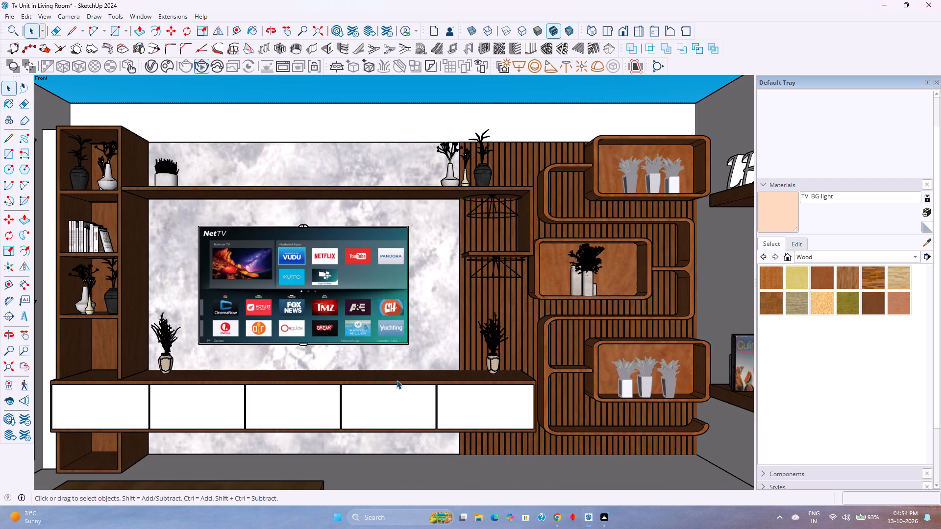
{"action": "middle_click_drag", "start_coordinate": [396, 380], "coordinate": [403, 379], "text": "shift"}
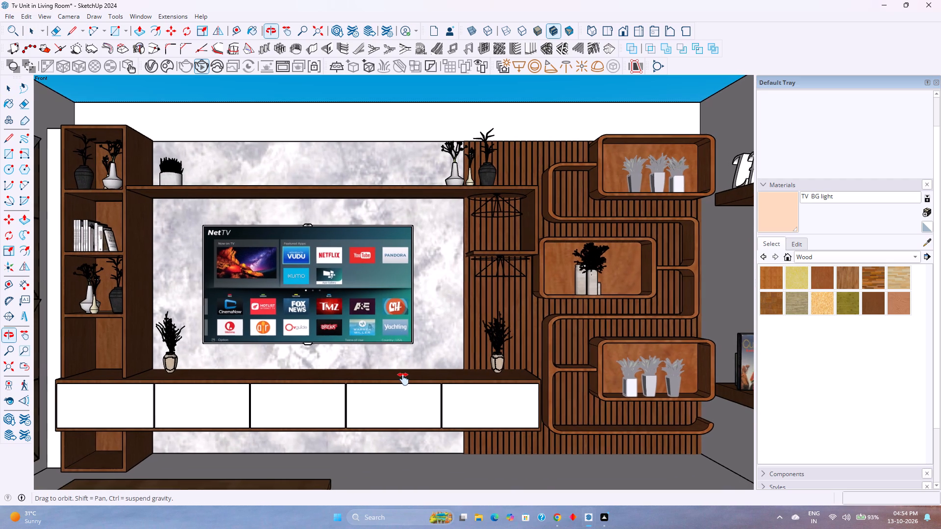
{"action": "middle_click_drag", "start_coordinate": [403, 379], "coordinate": [406, 381], "text": "shift"}
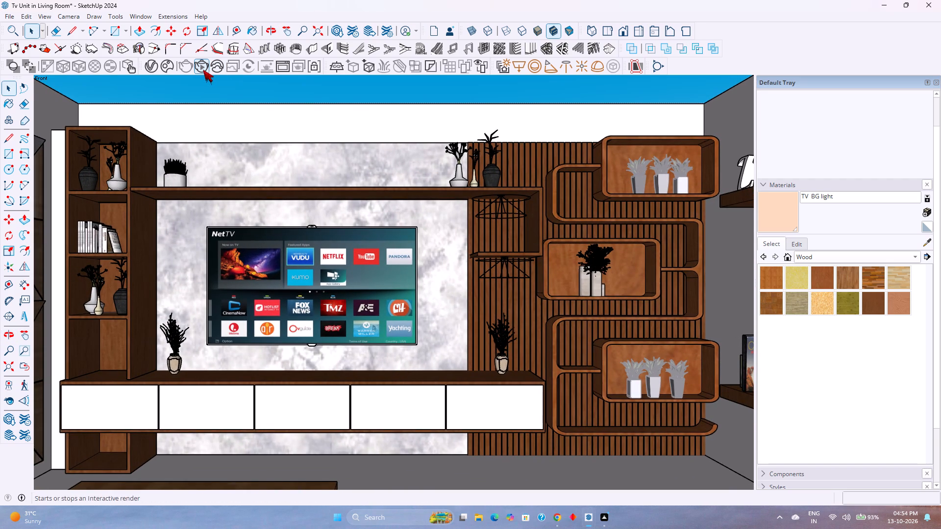
{"action": "left_click", "coordinate": [203, 70]}
{"action": "left_click", "coordinate": [203, 71]}
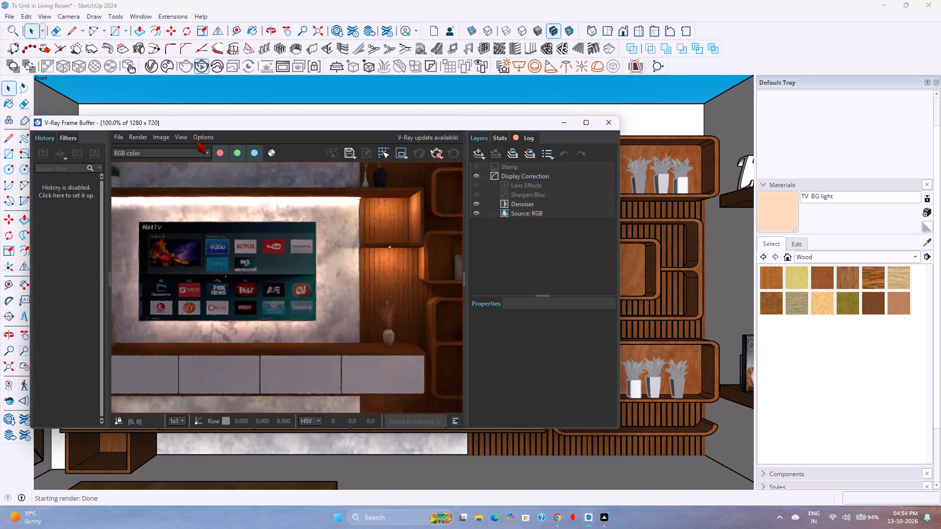
{"action": "scroll", "coordinate": [329, 280], "scroll_direction": "down", "scroll_amount": 1}
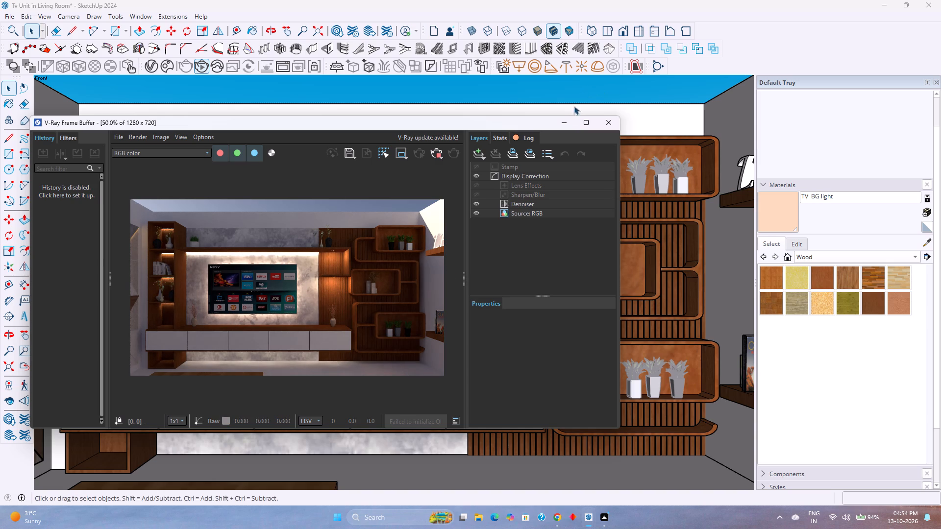
{"action": "left_click", "coordinate": [569, 124]}
Open the box shelves' group and copy the top box's upper back edge 0.5" forward along the green axis.
{"action": "scroll", "coordinate": [633, 134], "scroll_direction": "up", "scroll_amount": 9}
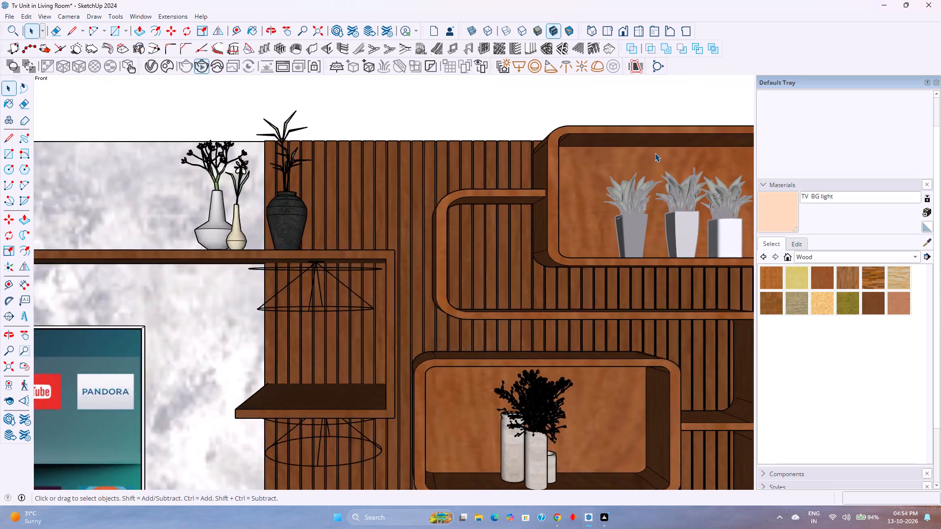
{"action": "scroll", "coordinate": [655, 153], "scroll_direction": "up", "scroll_amount": 1}
{"action": "middle_click_drag", "start_coordinate": [655, 153], "coordinate": [457, 187], "text": "shift"}
{"action": "scroll", "coordinate": [463, 187], "scroll_direction": "up", "scroll_amount": 4}
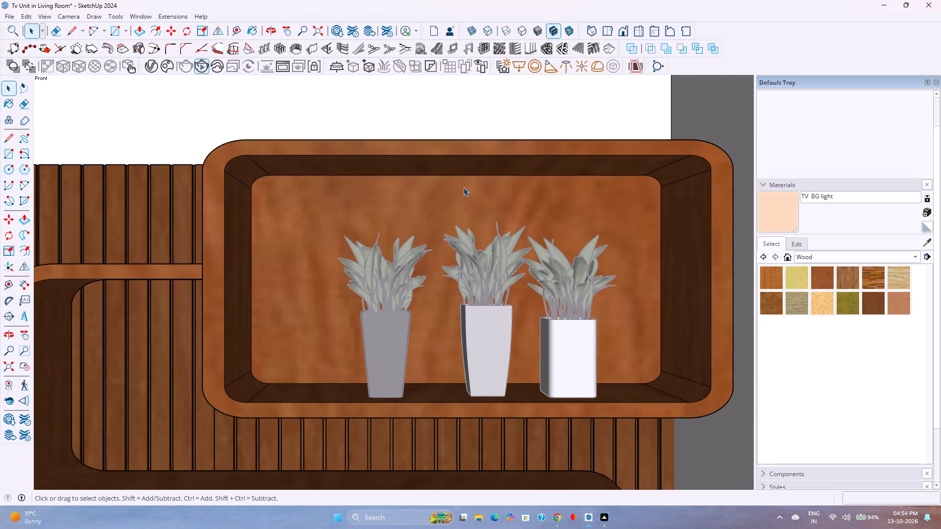
{"action": "middle_click_drag", "start_coordinate": [463, 187], "coordinate": [474, 144]}
{"action": "middle_click", "coordinate": [474, 144]}
{"action": "double_click", "coordinate": [481, 172]}
{"action": "scroll", "coordinate": [481, 176], "scroll_direction": "up", "scroll_amount": 6}
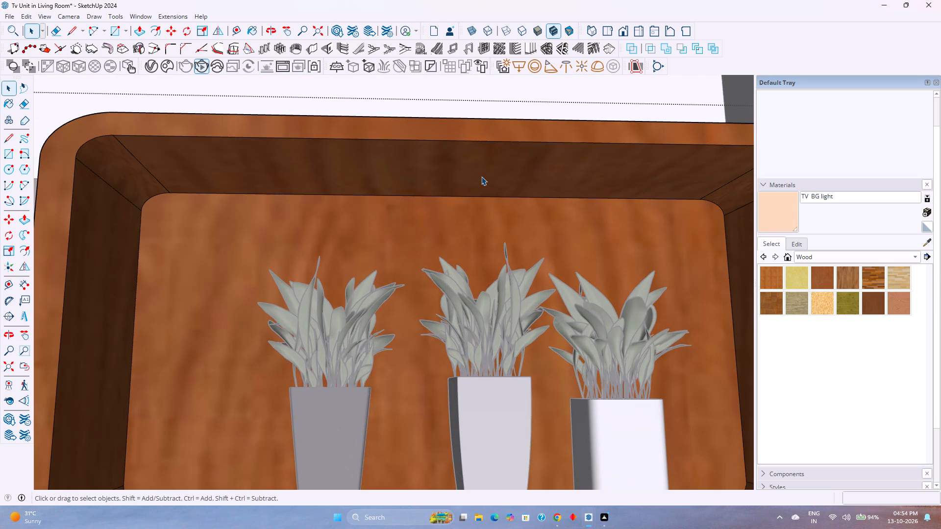
{"action": "left_click", "coordinate": [484, 198]}
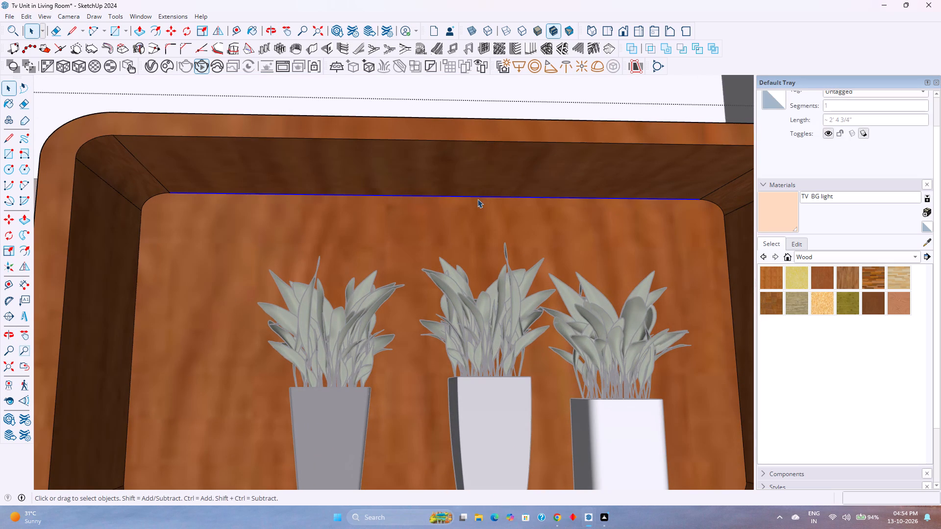
{"action": "key", "text": "m"}
{"action": "left_click", "coordinate": [477, 199]}
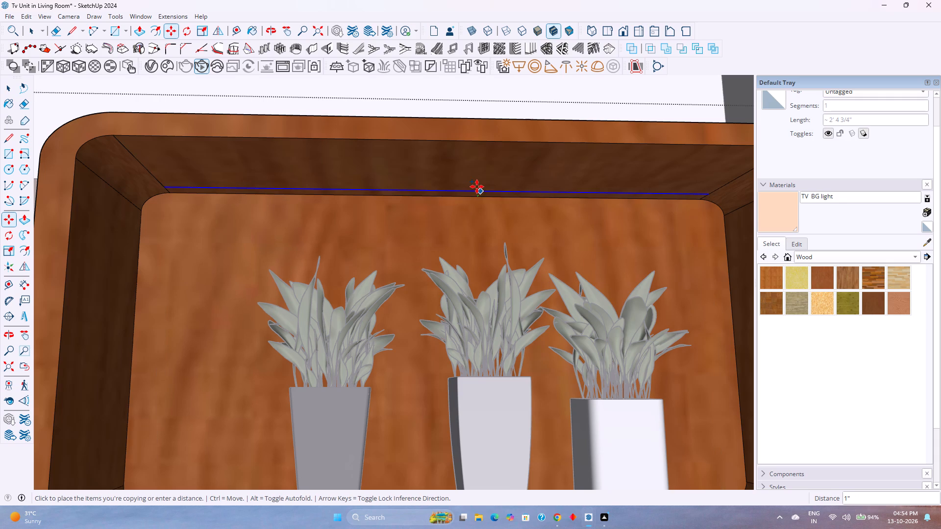
{"action": "scroll", "coordinate": [469, 181], "scroll_direction": "up", "scroll_amount": 3}
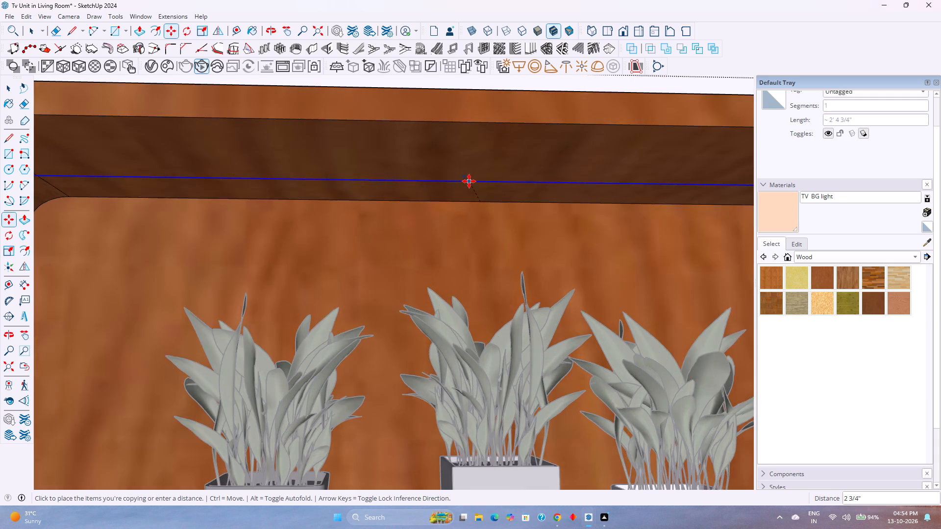
{"action": "scroll", "coordinate": [469, 181], "scroll_direction": "up", "scroll_amount": 4}
{"action": "key", "text": "Left"}
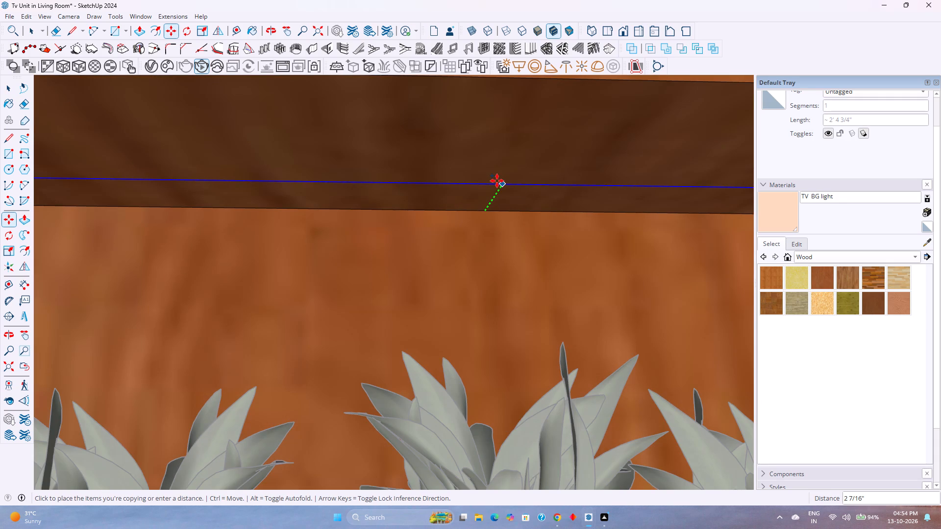
{"action": "key", "text": "1"}
{"action": "key", "text": "BackSpace"}
{"action": "type", "text": "0.5"}
{"action": "key", "text": "Return"}
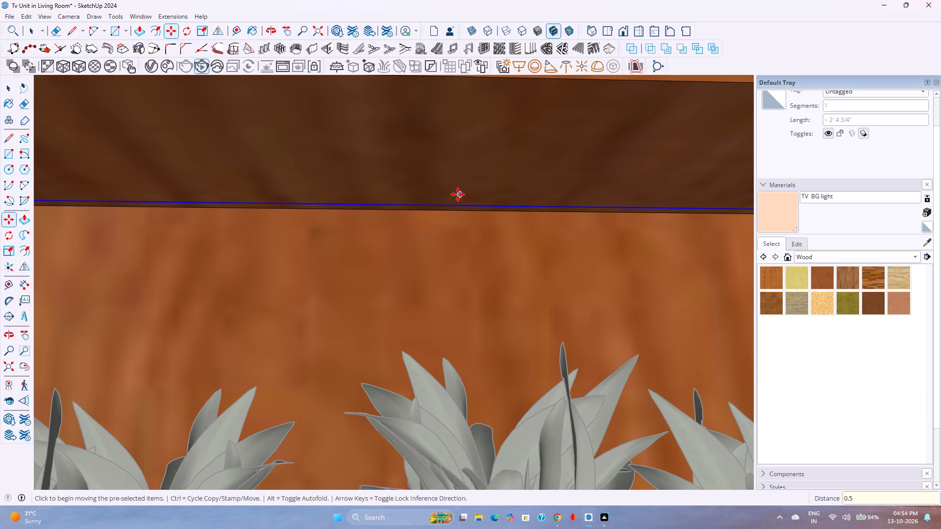
Push/Pull the narrow strip along the back of the top box's ceiling 0.25" into the panel.
{"action": "middle_click_drag", "start_coordinate": [458, 194], "coordinate": [251, 199]}
{"action": "middle_click", "coordinate": [251, 199]}
{"action": "scroll", "coordinate": [230, 245], "scroll_direction": "up", "scroll_amount": 6}
{"action": "middle_click_drag", "start_coordinate": [230, 249], "coordinate": [224, 246]}
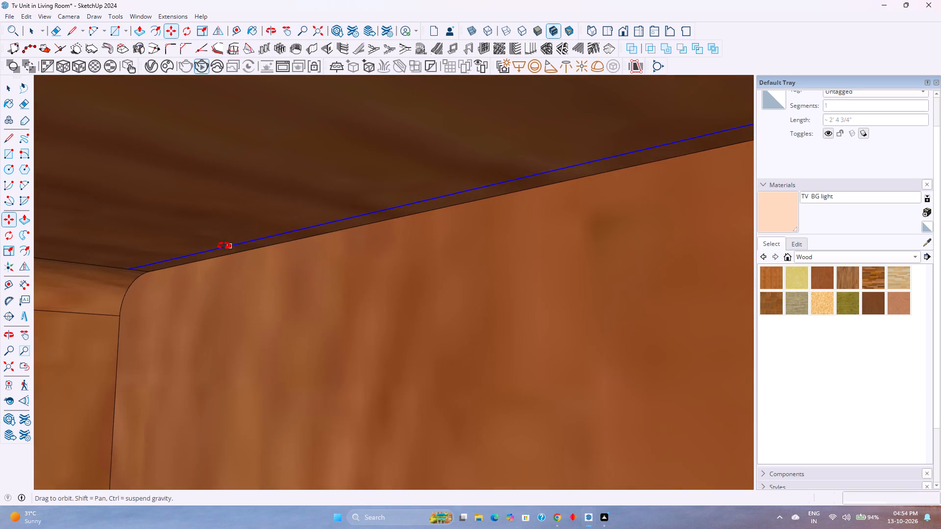
{"action": "middle_click_drag", "start_coordinate": [224, 246], "coordinate": [197, 208]}
{"action": "middle_click", "coordinate": [197, 208]}
{"action": "key", "text": "p"}
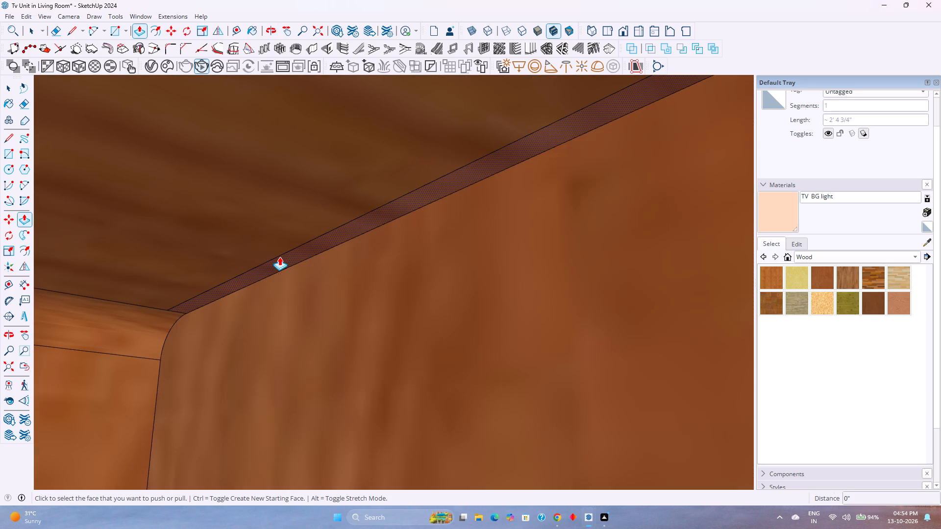
{"action": "left_click", "coordinate": [285, 262]}
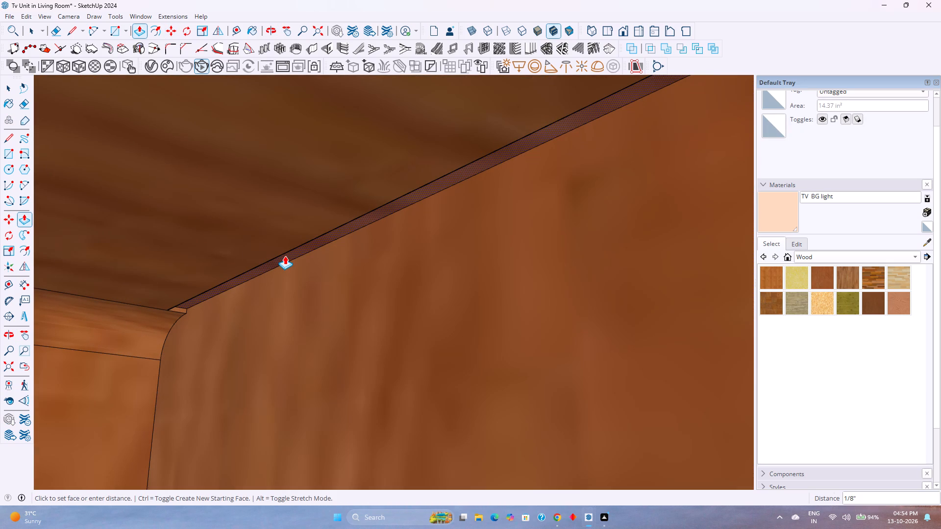
{"action": "type", "text": "0.25"}
{"action": "key", "text": "Return"}
{"action": "key", "text": "space"}
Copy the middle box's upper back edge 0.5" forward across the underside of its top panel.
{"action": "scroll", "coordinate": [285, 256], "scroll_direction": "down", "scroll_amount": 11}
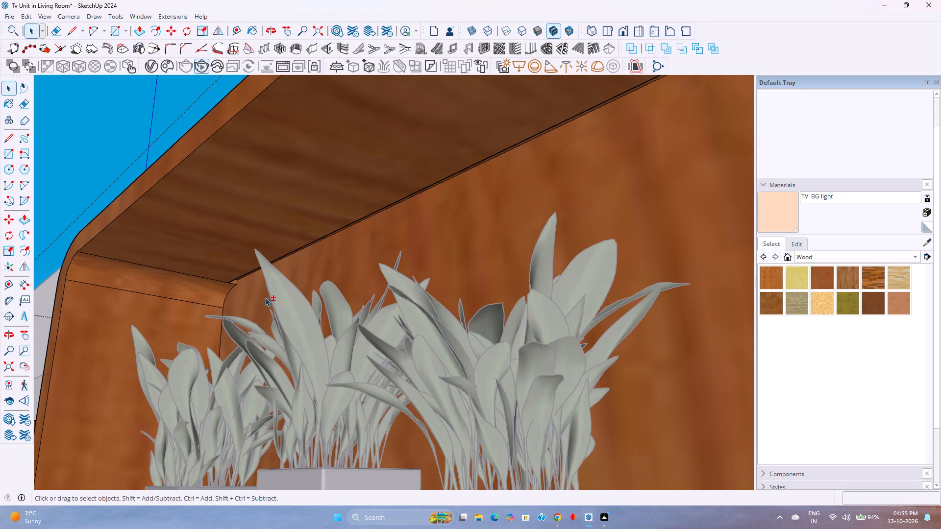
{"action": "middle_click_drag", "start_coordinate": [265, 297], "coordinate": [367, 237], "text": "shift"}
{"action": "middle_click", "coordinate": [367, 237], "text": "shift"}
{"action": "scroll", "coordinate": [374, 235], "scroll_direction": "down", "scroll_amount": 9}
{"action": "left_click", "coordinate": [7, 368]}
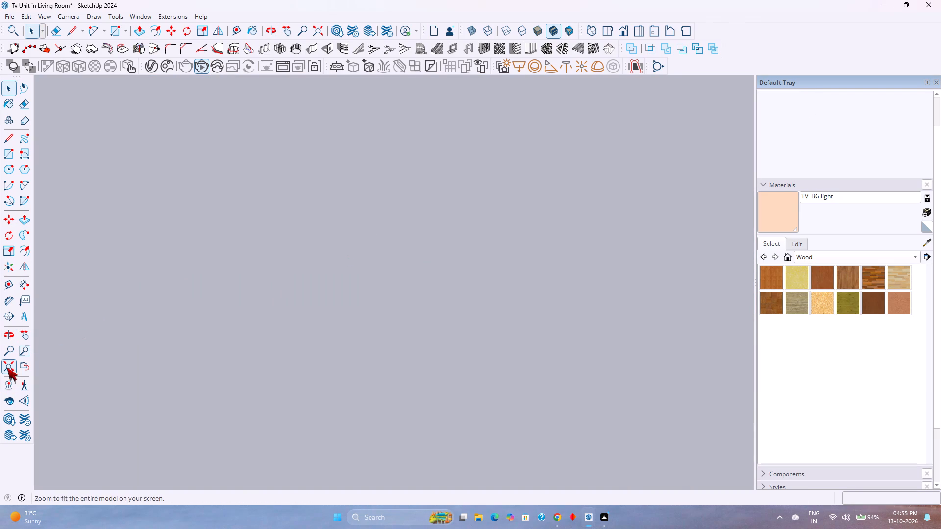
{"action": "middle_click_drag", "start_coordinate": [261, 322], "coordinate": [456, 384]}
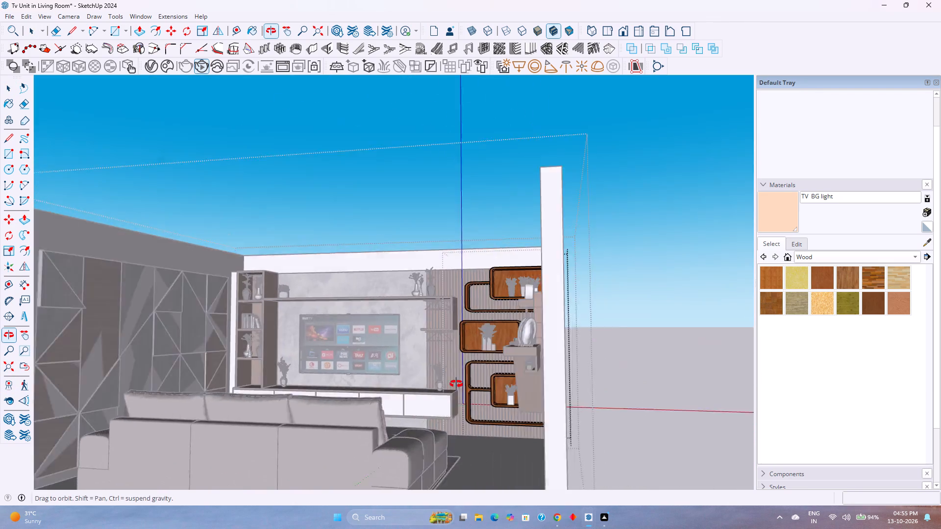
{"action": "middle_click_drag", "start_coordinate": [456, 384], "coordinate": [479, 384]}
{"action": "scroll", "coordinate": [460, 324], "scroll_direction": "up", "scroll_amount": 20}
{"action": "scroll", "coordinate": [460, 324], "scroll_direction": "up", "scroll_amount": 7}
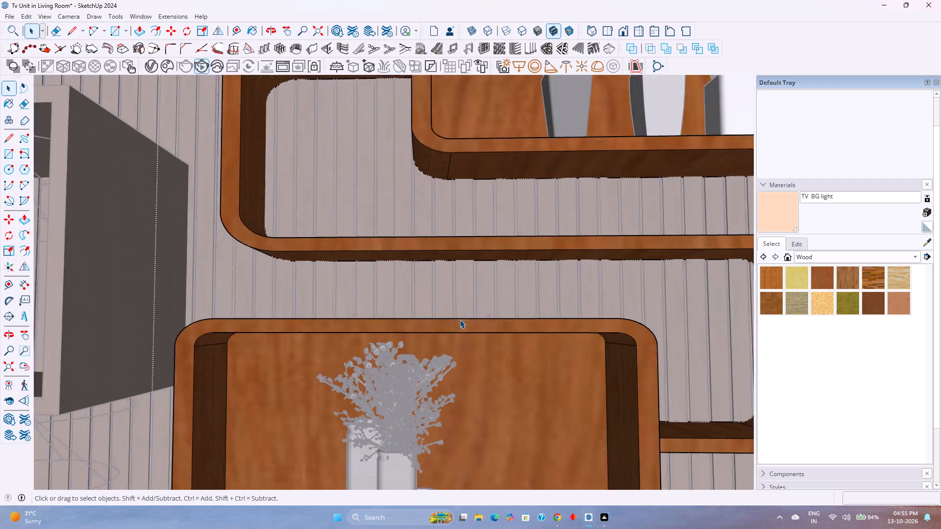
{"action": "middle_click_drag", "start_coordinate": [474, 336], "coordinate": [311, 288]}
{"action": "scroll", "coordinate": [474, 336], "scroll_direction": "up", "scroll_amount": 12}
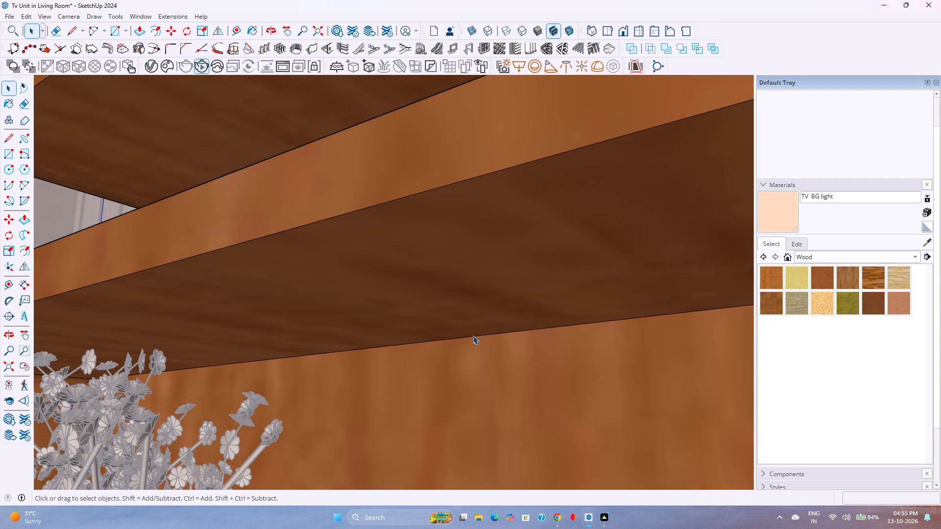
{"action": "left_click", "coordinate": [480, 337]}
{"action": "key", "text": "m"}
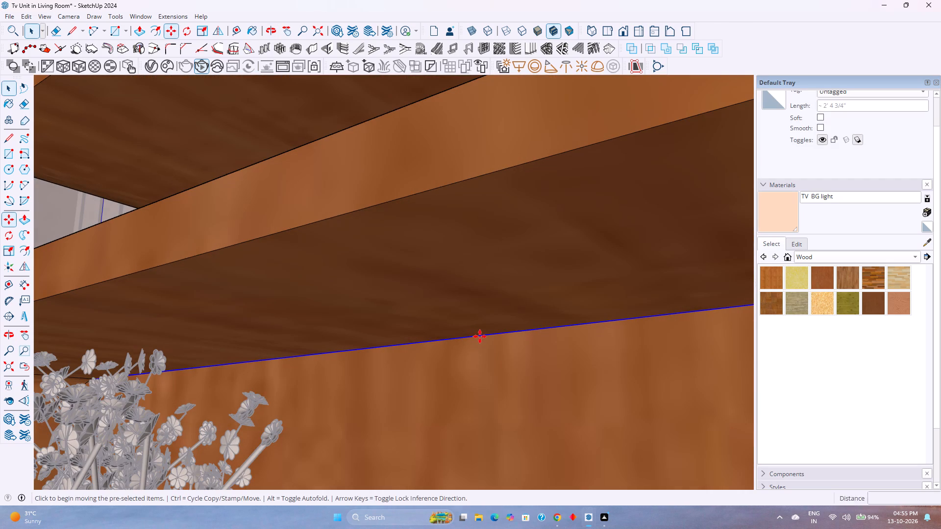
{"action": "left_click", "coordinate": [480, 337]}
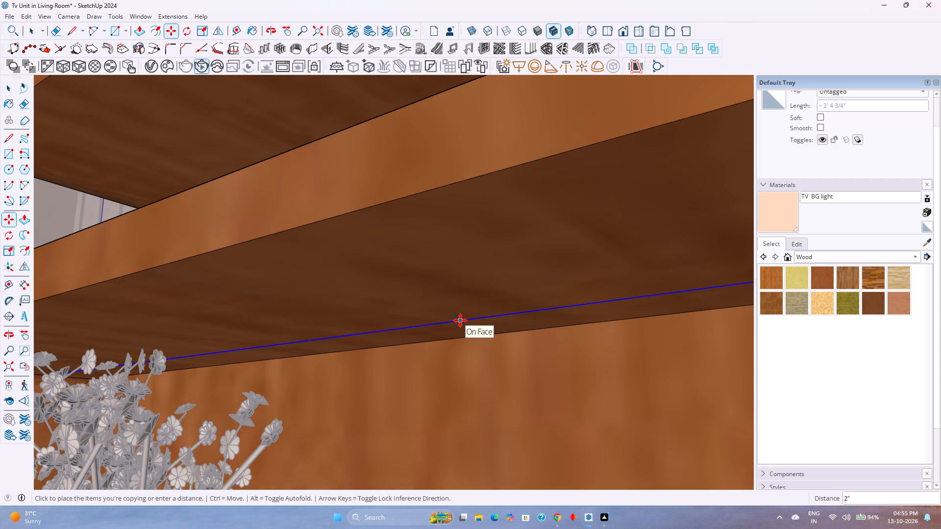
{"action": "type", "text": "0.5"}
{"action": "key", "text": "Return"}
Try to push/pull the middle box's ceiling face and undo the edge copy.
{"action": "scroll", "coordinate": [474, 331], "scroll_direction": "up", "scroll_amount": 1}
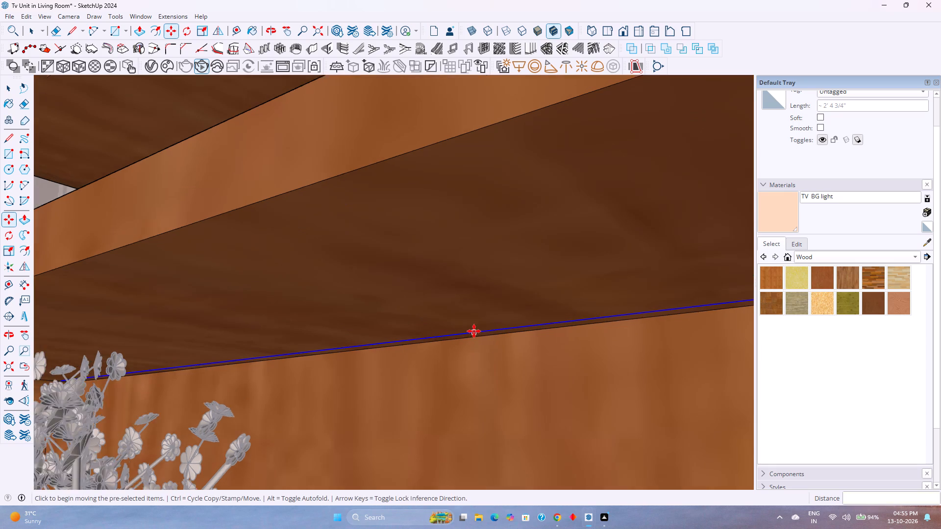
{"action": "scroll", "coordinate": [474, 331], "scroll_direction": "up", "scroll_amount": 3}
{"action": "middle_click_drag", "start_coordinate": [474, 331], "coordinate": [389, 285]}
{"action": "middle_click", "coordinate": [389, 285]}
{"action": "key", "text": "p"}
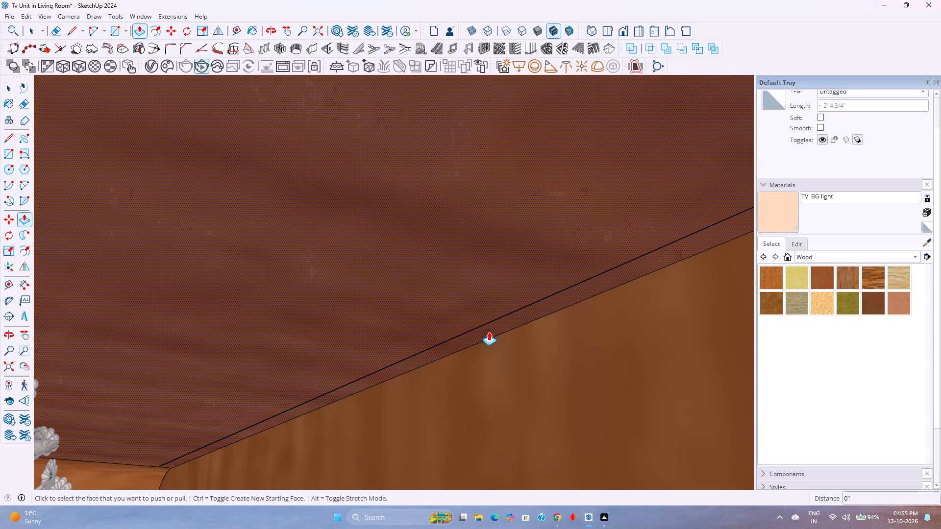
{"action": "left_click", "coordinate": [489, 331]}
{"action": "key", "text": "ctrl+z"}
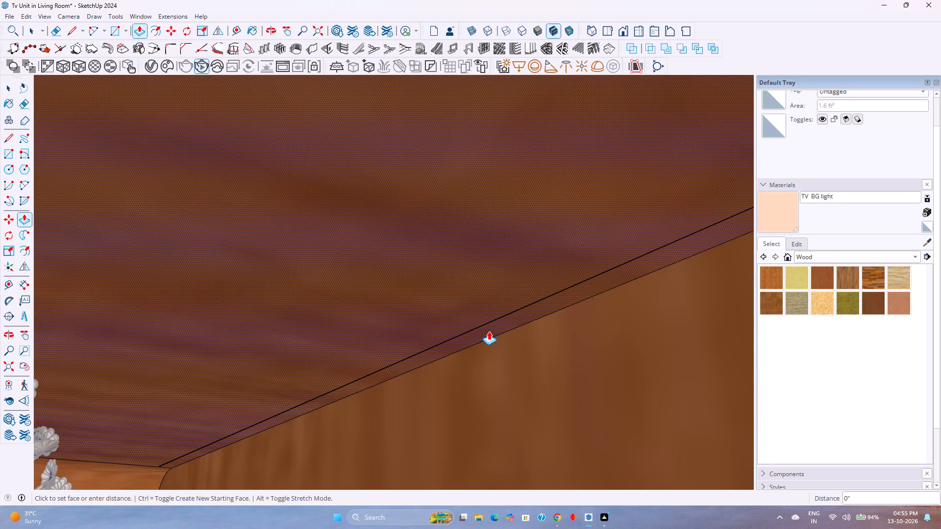
Copy the middle box's upper back edge 0.5" forward along the green axis on its ceiling.
{"action": "key", "text": "space"}
{"action": "left_click", "coordinate": [498, 337]}
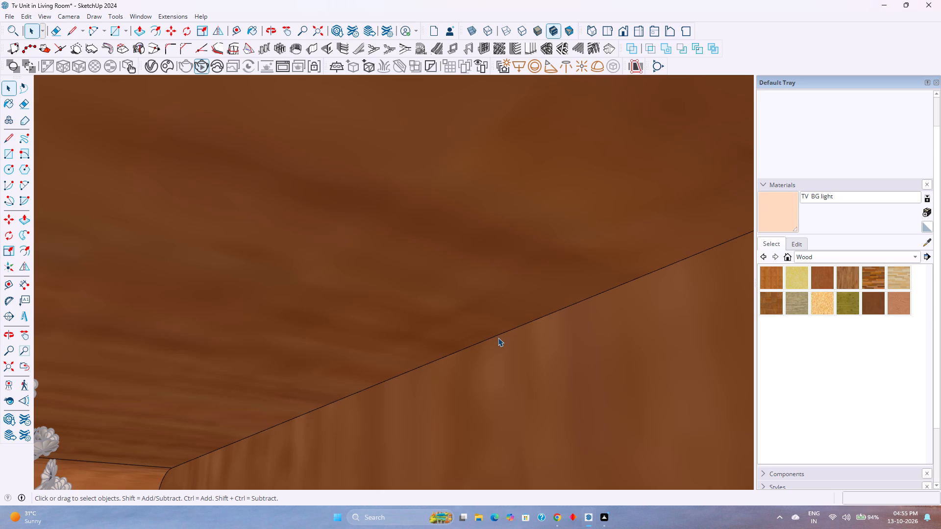
{"action": "double_click", "coordinate": [498, 337]}
{"action": "left_click", "coordinate": [498, 337]}
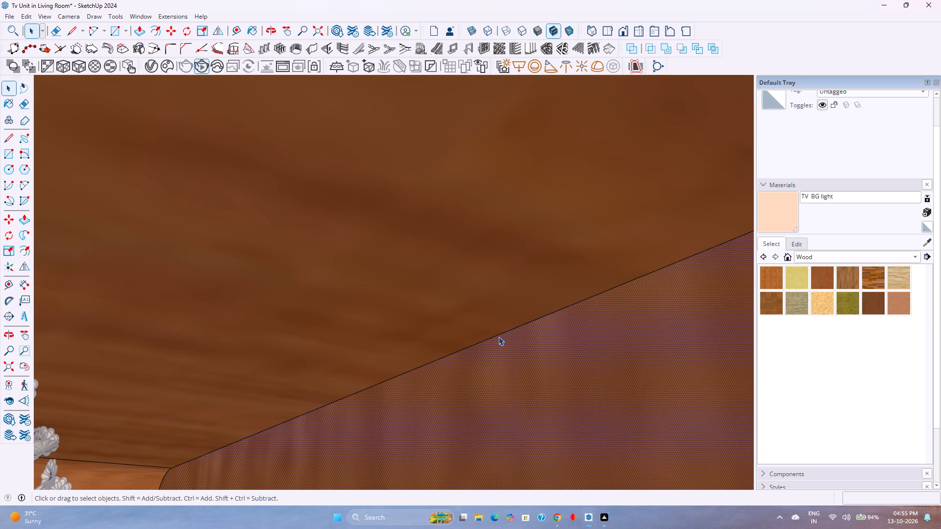
{"action": "left_click", "coordinate": [499, 335]}
{"action": "key", "text": "m"}
{"action": "left_click", "coordinate": [499, 335]}
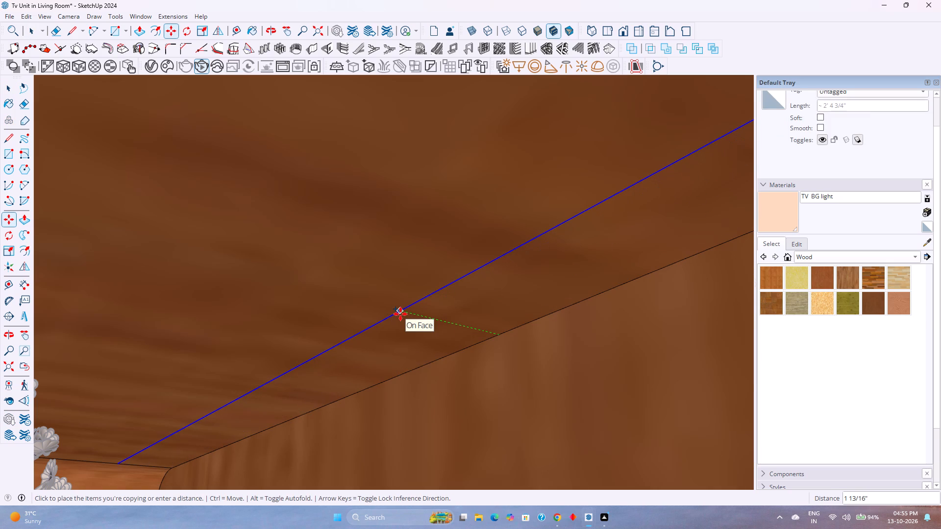
{"action": "type", "text": "0.5"}
{"action": "key", "text": "Return"}
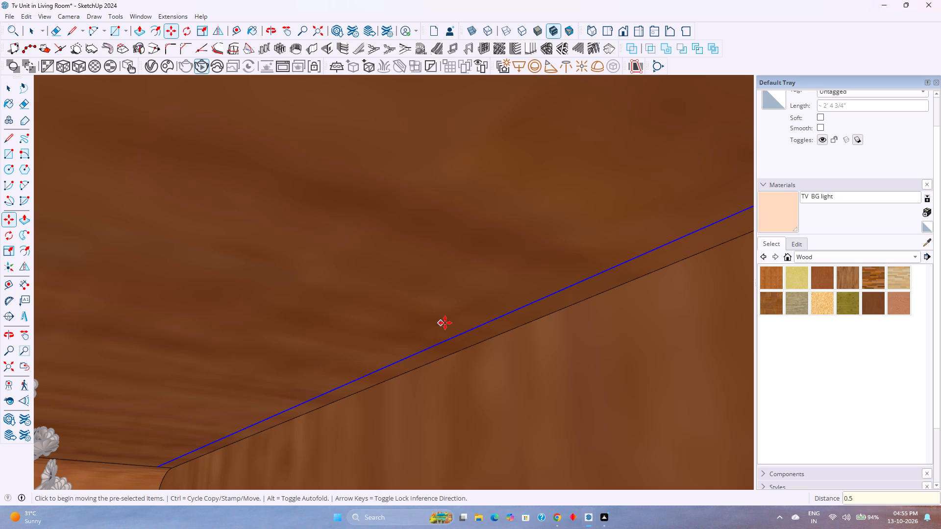
Push/Pull the narrow strip along the back of the middle box's ceiling 0.25" into the panel.
{"action": "key", "text": "p"}
{"action": "left_click", "coordinate": [478, 335]}
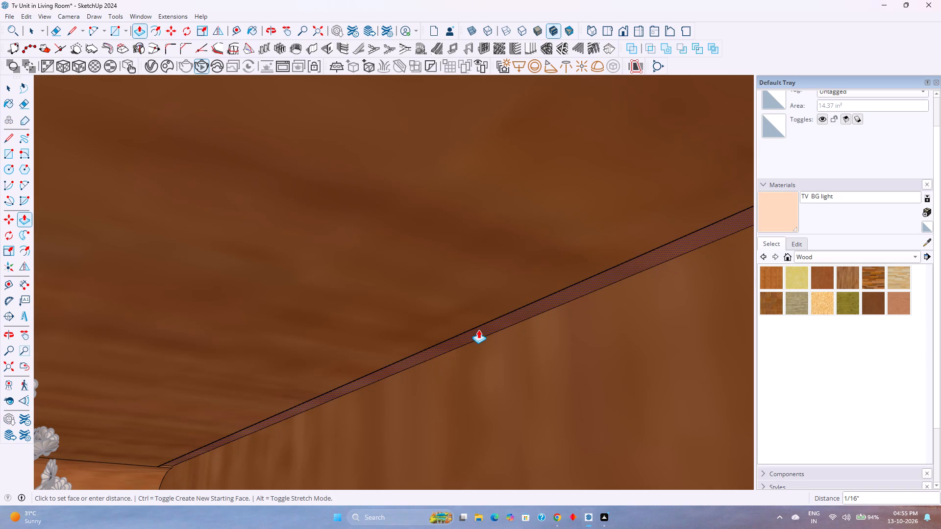
{"action": "type", "text": "0.25"}
{"action": "key", "text": "Return"}
{"action": "key", "text": "space"}
Copy the bottom box's upper back edge 0.5" forward along the green axis on its ceiling.
{"action": "scroll", "coordinate": [496, 325], "scroll_direction": "down", "scroll_amount": 16}
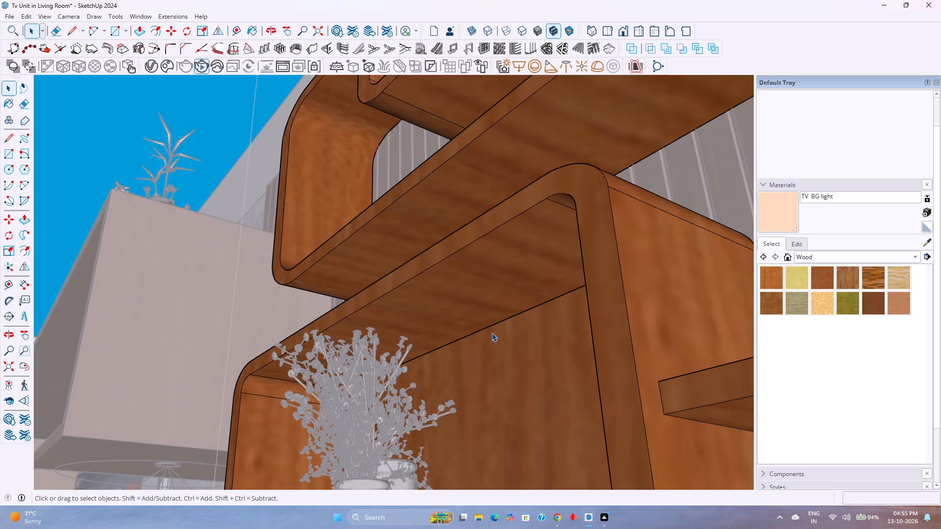
{"action": "middle_click_drag", "start_coordinate": [461, 353], "coordinate": [441, 284], "text": "shift"}
{"action": "middle_click_drag", "start_coordinate": [441, 286], "coordinate": [635, 322]}
{"action": "middle_click_drag", "start_coordinate": [578, 348], "coordinate": [532, 282], "text": "shift"}
{"action": "middle_click", "coordinate": [532, 282], "text": "shift"}
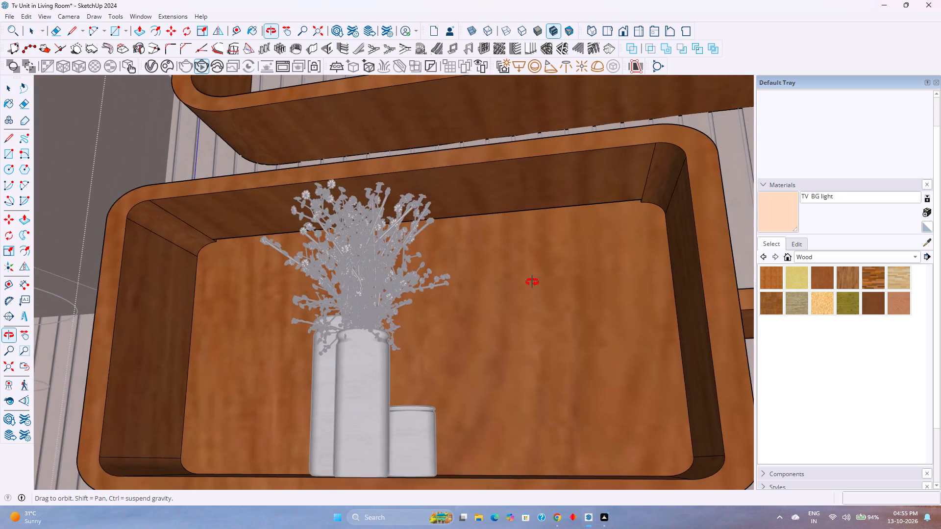
{"action": "scroll", "coordinate": [532, 282], "scroll_direction": "down", "scroll_amount": 5}
{"action": "middle_click_drag", "start_coordinate": [540, 343], "coordinate": [467, 266], "text": "shift"}
{"action": "middle_click", "coordinate": [467, 266], "text": "shift"}
{"action": "middle_click_drag", "start_coordinate": [494, 406], "coordinate": [450, 360]}
{"action": "middle_click", "coordinate": [450, 360]}
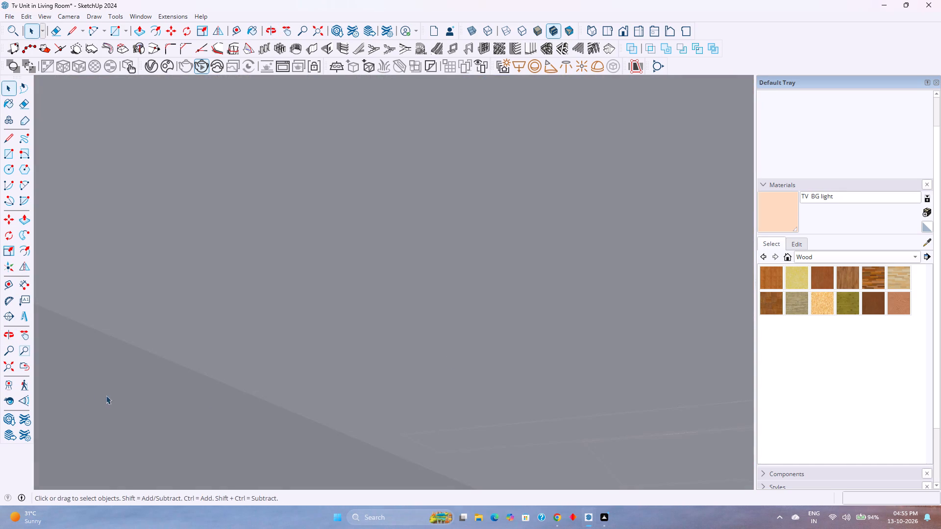
{"action": "left_click", "coordinate": [6, 368]}
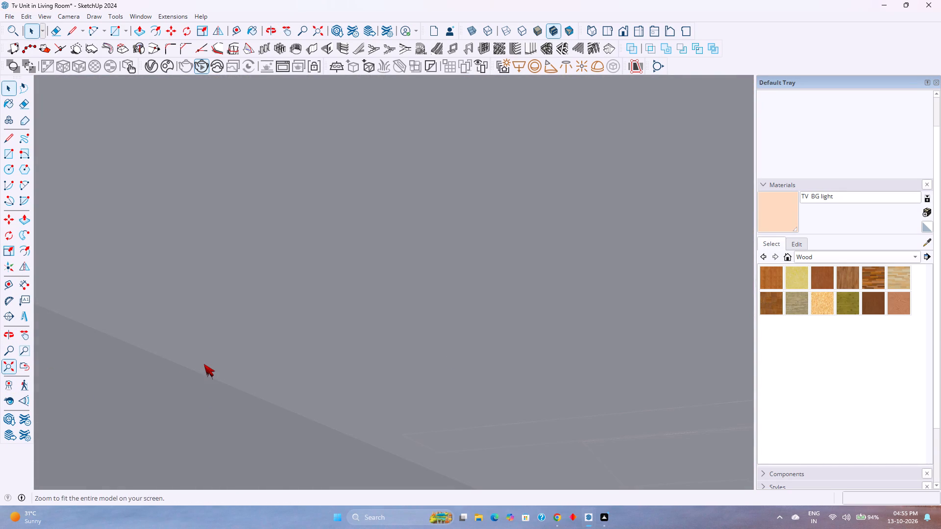
{"action": "middle_click_drag", "start_coordinate": [333, 359], "coordinate": [418, 436]}
{"action": "middle_click", "coordinate": [418, 436]}
{"action": "scroll", "coordinate": [530, 403], "scroll_direction": "up", "scroll_amount": 4}
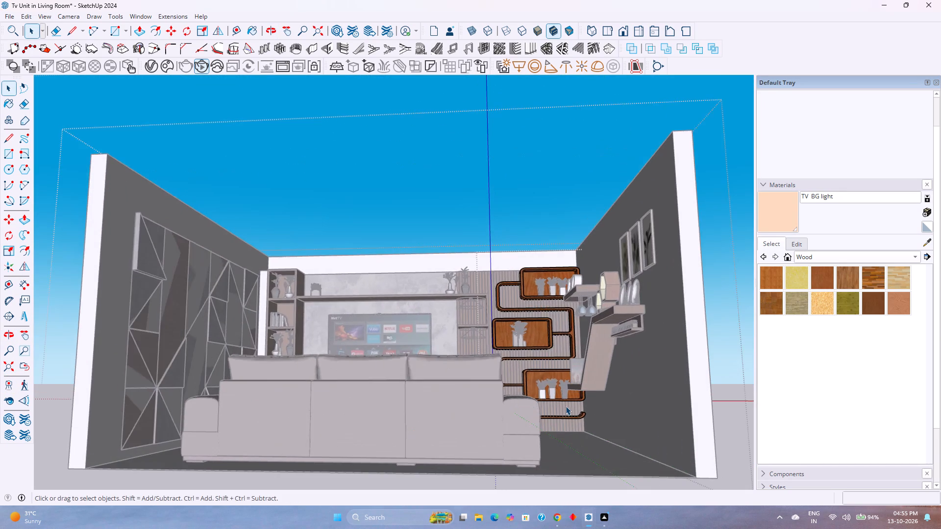
{"action": "scroll", "coordinate": [567, 406], "scroll_direction": "up", "scroll_amount": 8}
{"action": "middle_click_drag", "start_coordinate": [496, 325], "coordinate": [506, 392], "text": "shift"}
{"action": "middle_click", "coordinate": [506, 392], "text": "shift"}
{"action": "scroll", "coordinate": [513, 392], "scroll_direction": "up", "scroll_amount": 3}
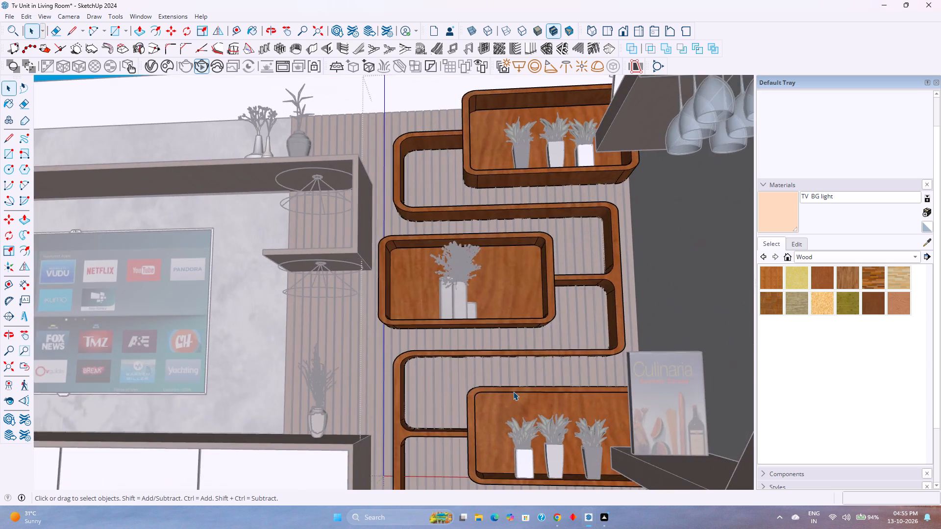
{"action": "scroll", "coordinate": [513, 391], "scroll_direction": "up", "scroll_amount": 14}
{"action": "middle_click_drag", "start_coordinate": [527, 396], "coordinate": [384, 349]}
{"action": "scroll", "coordinate": [504, 385], "scroll_direction": "up", "scroll_amount": 5}
{"action": "left_click", "coordinate": [538, 396]}
{"action": "scroll", "coordinate": [538, 396], "scroll_direction": "up", "scroll_amount": 1}
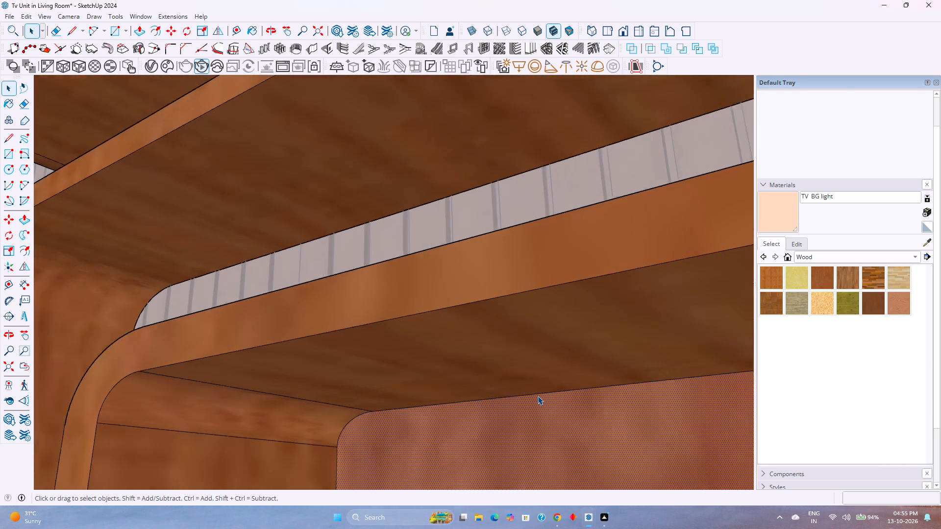
{"action": "scroll", "coordinate": [538, 396], "scroll_direction": "up", "scroll_amount": 3}
{"action": "middle_click_drag", "start_coordinate": [538, 395], "coordinate": [517, 376]}
{"action": "middle_click", "coordinate": [497, 357]}
{"action": "middle_click", "coordinate": [497, 357]}
{"action": "left_click", "coordinate": [536, 306]}
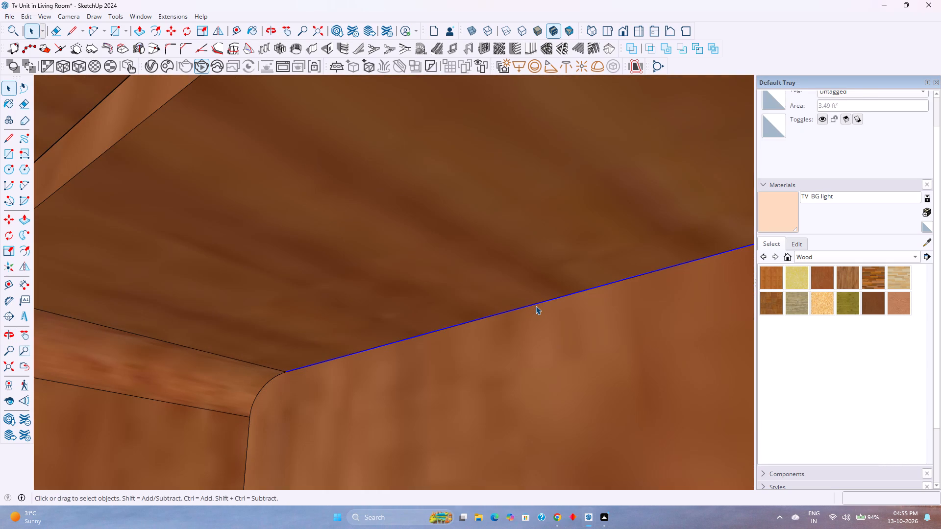
{"action": "key", "text": "m"}
{"action": "left_click", "coordinate": [536, 306]}
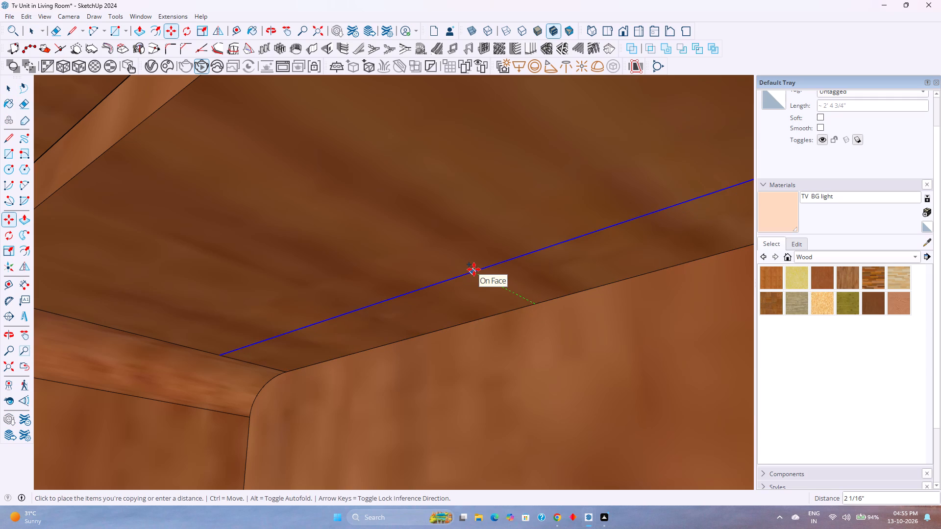
{"action": "type", "text": "0.5"}
{"action": "key", "text": "Return"}
Push/Pull the narrow strip along the back of the bottom box's ceiling by the same 0.25" and close the box shelves group.
{"action": "key", "text": "p"}
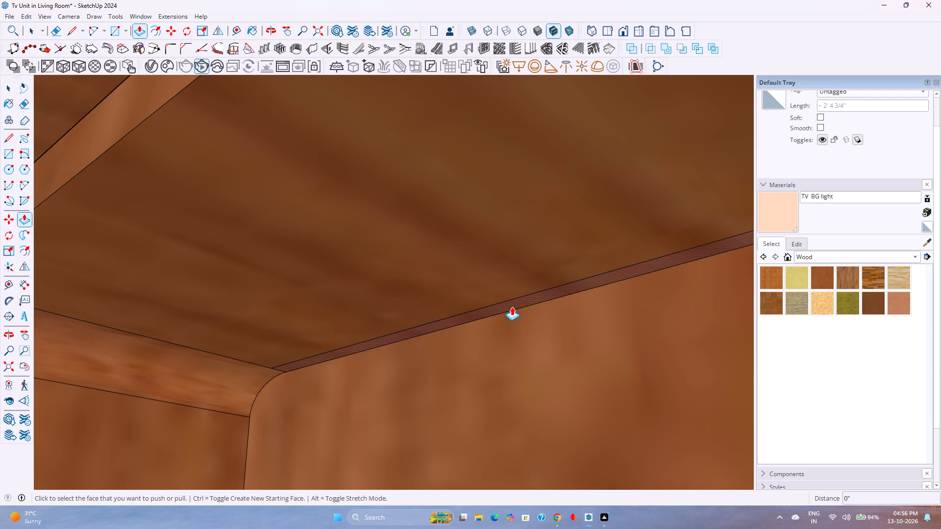
{"action": "double_click", "coordinate": [512, 307]}
{"action": "middle_click_drag", "start_coordinate": [467, 319], "coordinate": [375, 285]}
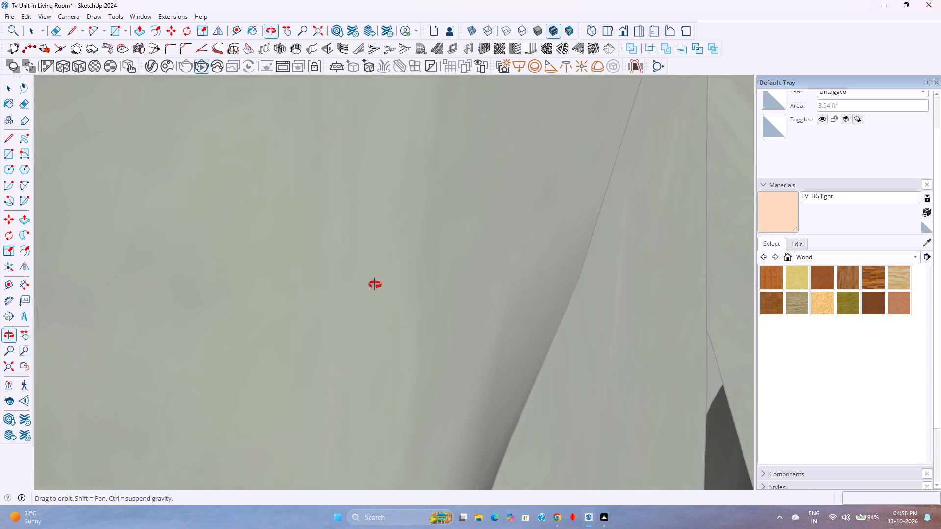
{"action": "middle_click_drag", "start_coordinate": [375, 285], "coordinate": [446, 302]}
{"action": "middle_click", "coordinate": [451, 305]}
{"action": "key", "text": "space"}
{"action": "scroll", "coordinate": [402, 333], "scroll_direction": "down", "scroll_amount": 4}
{"action": "middle_click_drag", "start_coordinate": [421, 332], "coordinate": [482, 348]}
{"action": "scroll", "coordinate": [485, 350], "scroll_direction": "down", "scroll_amount": 4}
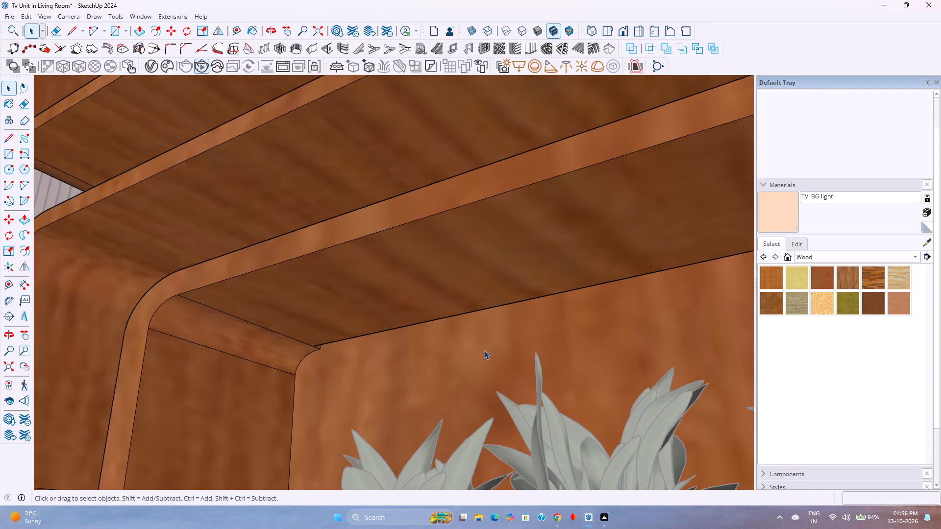
{"action": "scroll", "coordinate": [484, 350], "scroll_direction": "down", "scroll_amount": 6}
{"action": "middle_click_drag", "start_coordinate": [440, 351], "coordinate": [467, 363]}
{"action": "middle_click", "coordinate": [467, 363]}
{"action": "scroll", "coordinate": [468, 363], "scroll_direction": "down", "scroll_amount": 6}
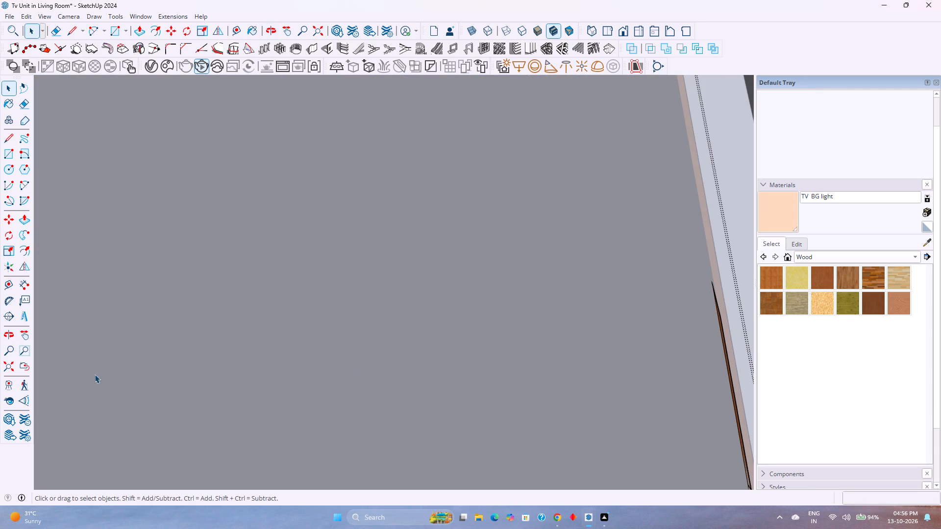
{"action": "left_click", "coordinate": [11, 368]}
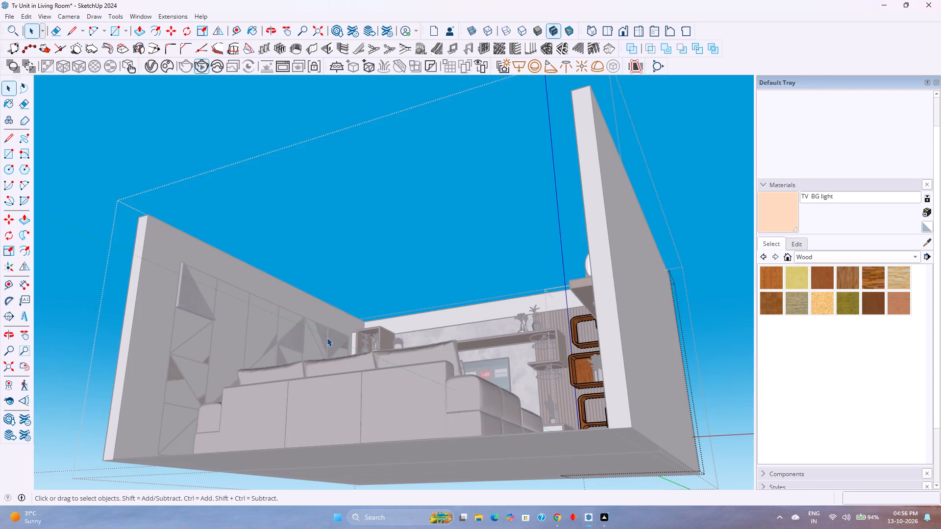
{"action": "key", "text": "Escape"}
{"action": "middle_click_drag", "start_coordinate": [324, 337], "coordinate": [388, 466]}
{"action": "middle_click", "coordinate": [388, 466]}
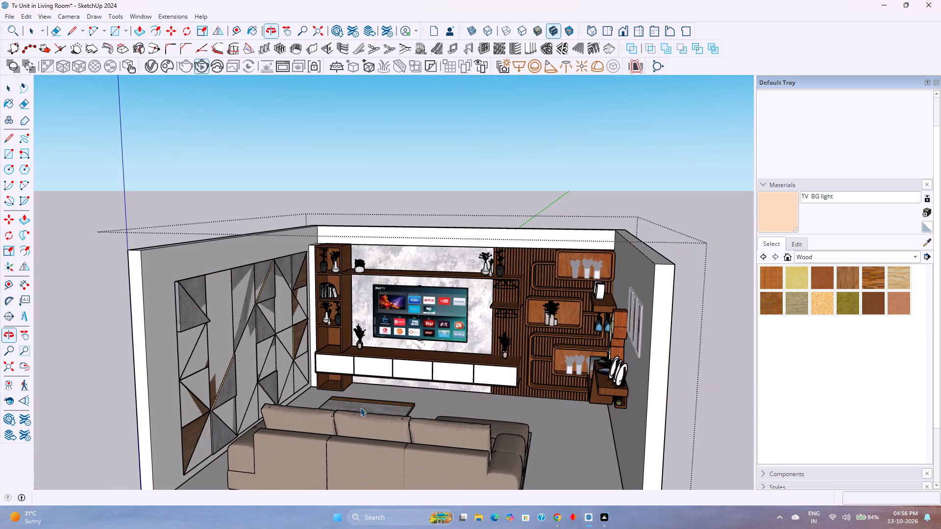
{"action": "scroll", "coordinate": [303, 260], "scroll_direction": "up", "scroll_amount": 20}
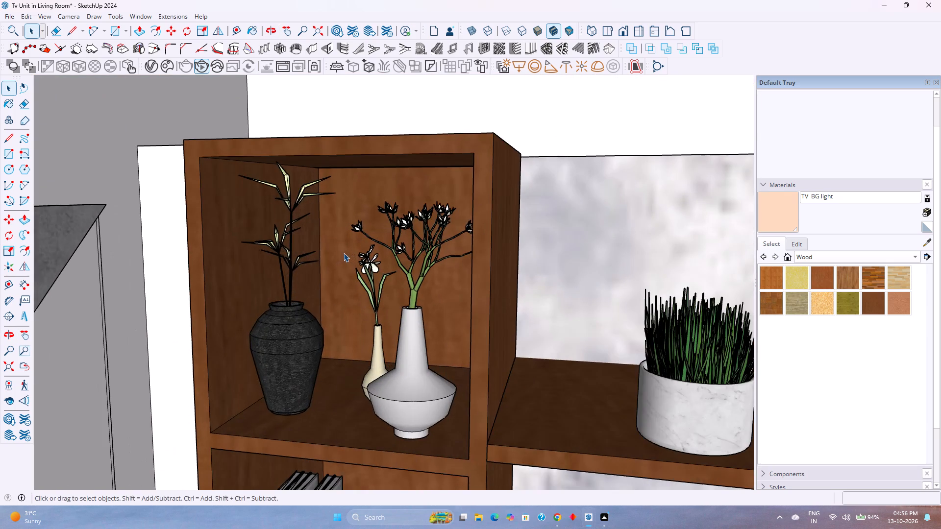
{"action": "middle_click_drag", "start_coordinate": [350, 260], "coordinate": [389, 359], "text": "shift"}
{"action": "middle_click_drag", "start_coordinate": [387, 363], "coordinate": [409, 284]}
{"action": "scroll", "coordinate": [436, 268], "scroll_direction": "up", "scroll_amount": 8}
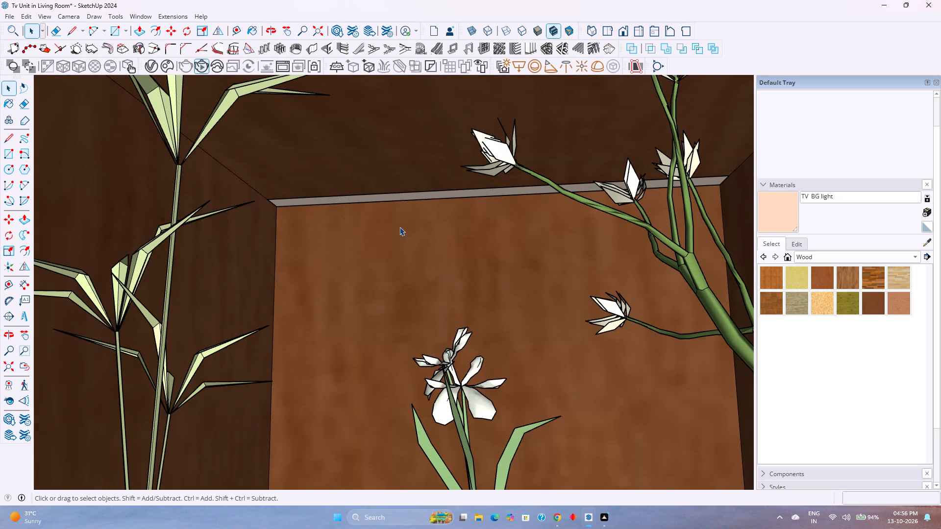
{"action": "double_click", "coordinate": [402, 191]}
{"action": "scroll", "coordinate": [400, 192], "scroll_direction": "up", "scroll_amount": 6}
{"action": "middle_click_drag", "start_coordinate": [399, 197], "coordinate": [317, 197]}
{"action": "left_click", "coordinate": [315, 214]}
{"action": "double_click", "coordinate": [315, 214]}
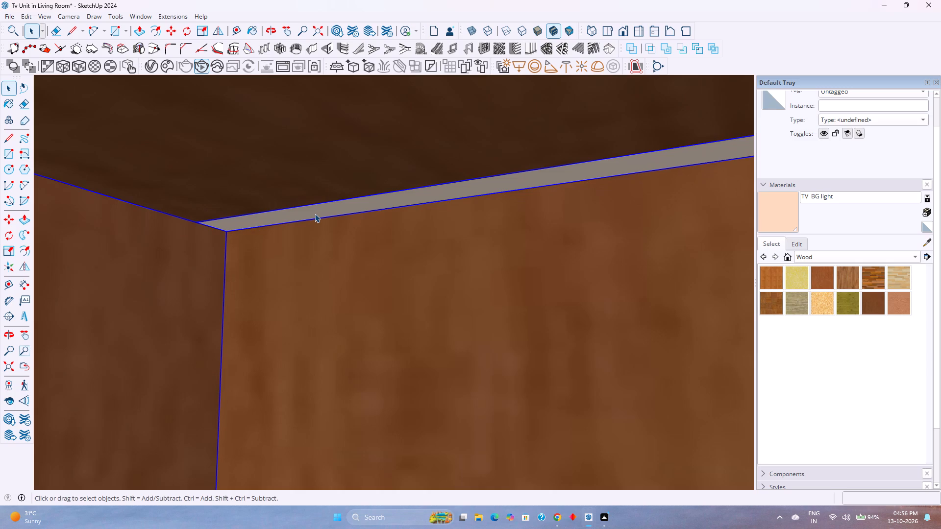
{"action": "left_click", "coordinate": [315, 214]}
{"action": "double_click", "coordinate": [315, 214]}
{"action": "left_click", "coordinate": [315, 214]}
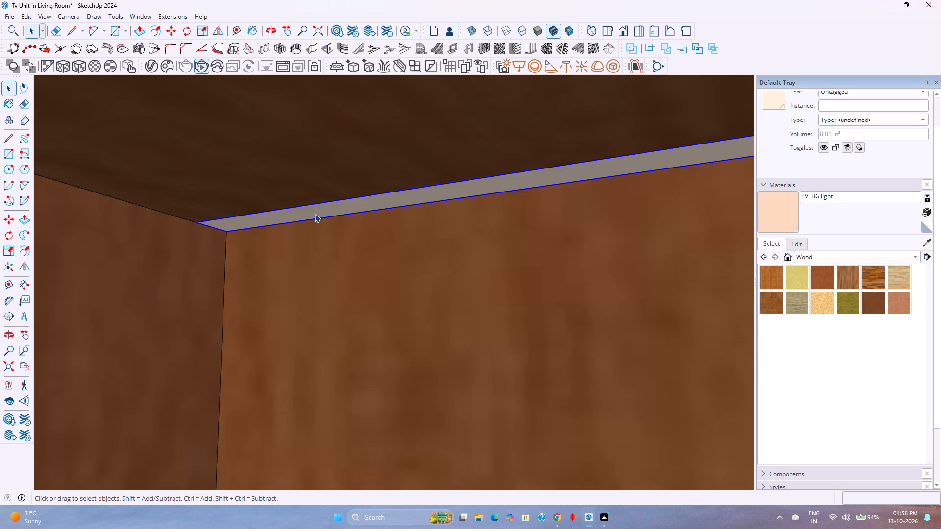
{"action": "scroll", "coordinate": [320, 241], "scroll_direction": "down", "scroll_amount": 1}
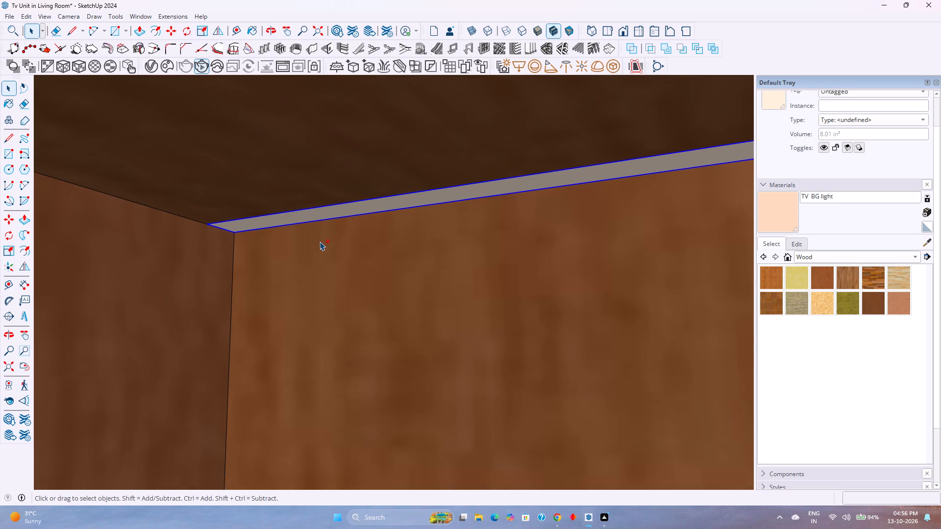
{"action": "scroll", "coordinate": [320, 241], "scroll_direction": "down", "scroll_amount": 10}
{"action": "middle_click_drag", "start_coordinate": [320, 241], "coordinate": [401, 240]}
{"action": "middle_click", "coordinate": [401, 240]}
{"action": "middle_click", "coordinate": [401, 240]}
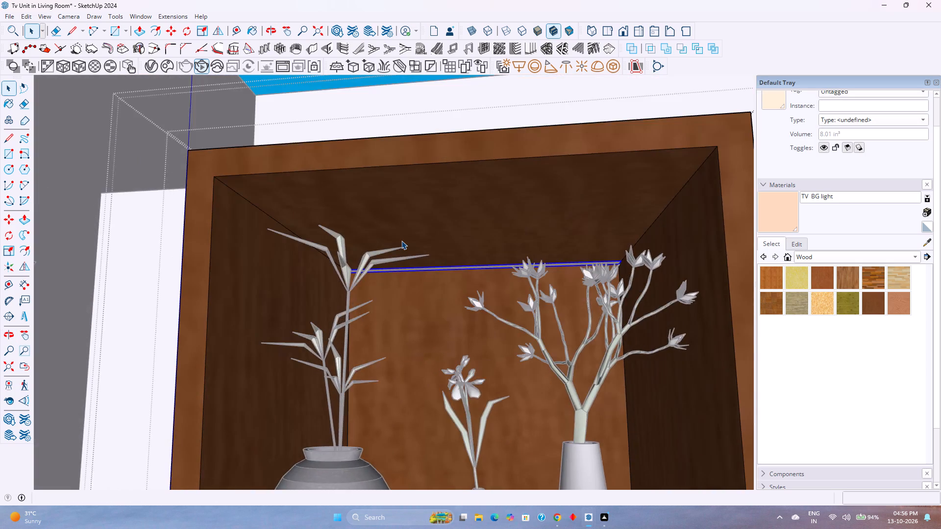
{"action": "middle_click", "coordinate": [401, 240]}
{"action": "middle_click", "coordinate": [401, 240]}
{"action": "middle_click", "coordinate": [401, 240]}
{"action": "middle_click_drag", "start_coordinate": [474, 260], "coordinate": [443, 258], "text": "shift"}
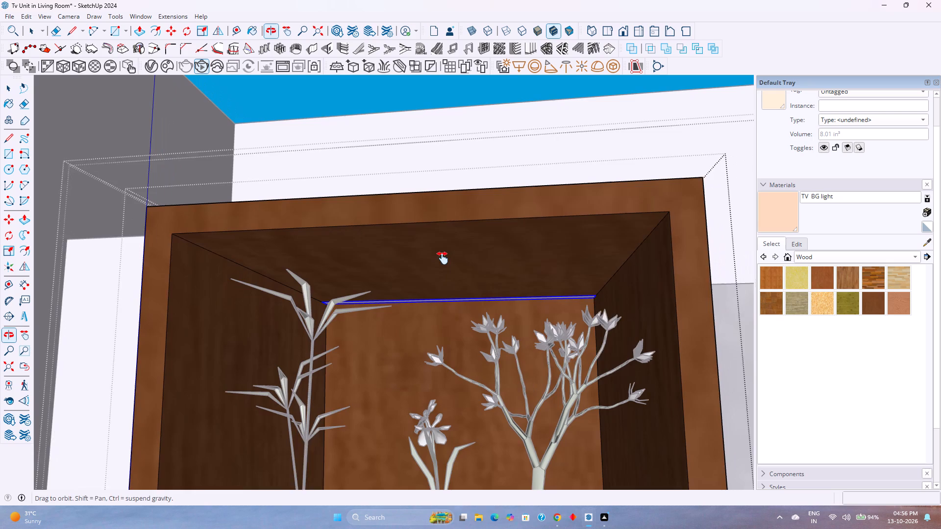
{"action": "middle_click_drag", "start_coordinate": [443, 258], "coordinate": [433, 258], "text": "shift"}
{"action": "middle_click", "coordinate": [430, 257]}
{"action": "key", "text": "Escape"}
Copy the light strip at the back of the second compartment's ceiling in the tall shelving unit to the clipboard and exit the group.
{"action": "scroll", "coordinate": [430, 296], "scroll_direction": "up", "scroll_amount": 4}
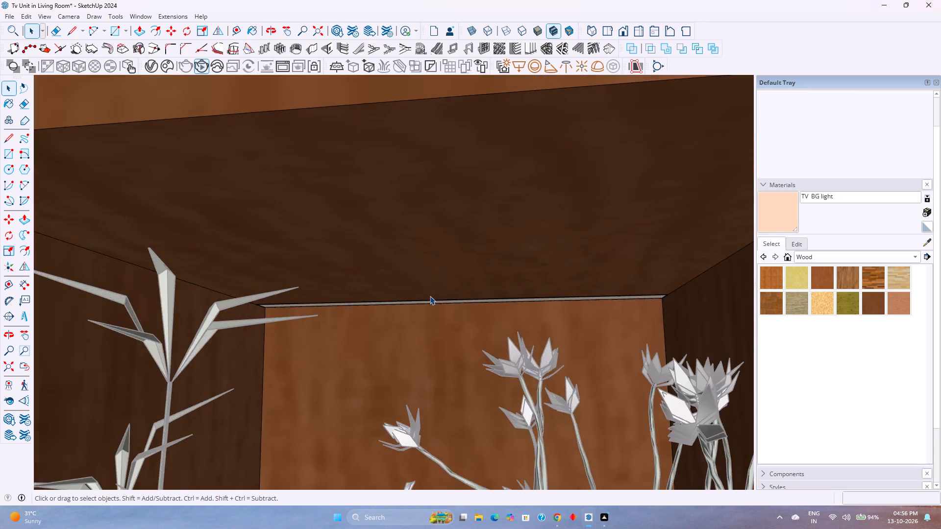
{"action": "scroll", "coordinate": [430, 296], "scroll_direction": "up", "scroll_amount": 7}
{"action": "middle_click_drag", "start_coordinate": [390, 307], "coordinate": [224, 255]}
{"action": "scroll", "coordinate": [278, 316], "scroll_direction": "down", "scroll_amount": 4}
{"action": "left_click", "coordinate": [13, 368]}
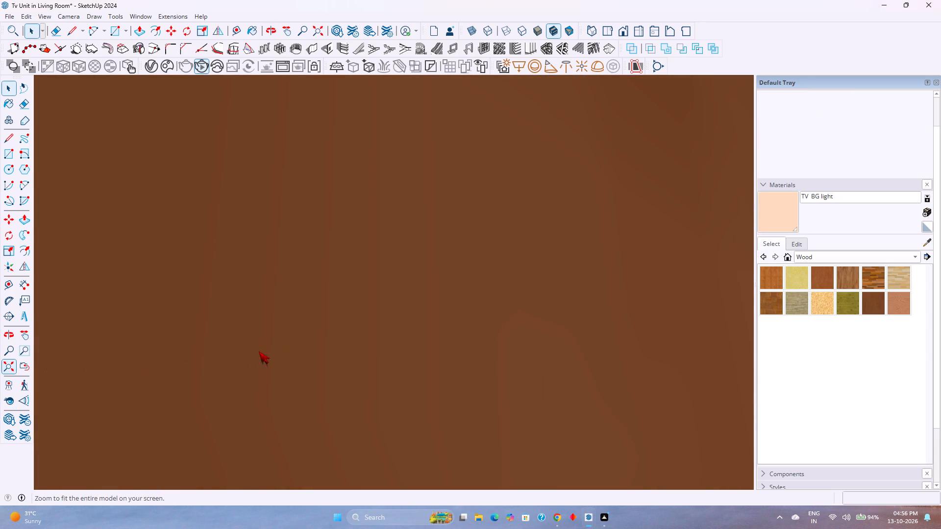
{"action": "middle_click_drag", "start_coordinate": [307, 337], "coordinate": [378, 396]}
{"action": "scroll", "coordinate": [315, 276], "scroll_direction": "up", "scroll_amount": 1}
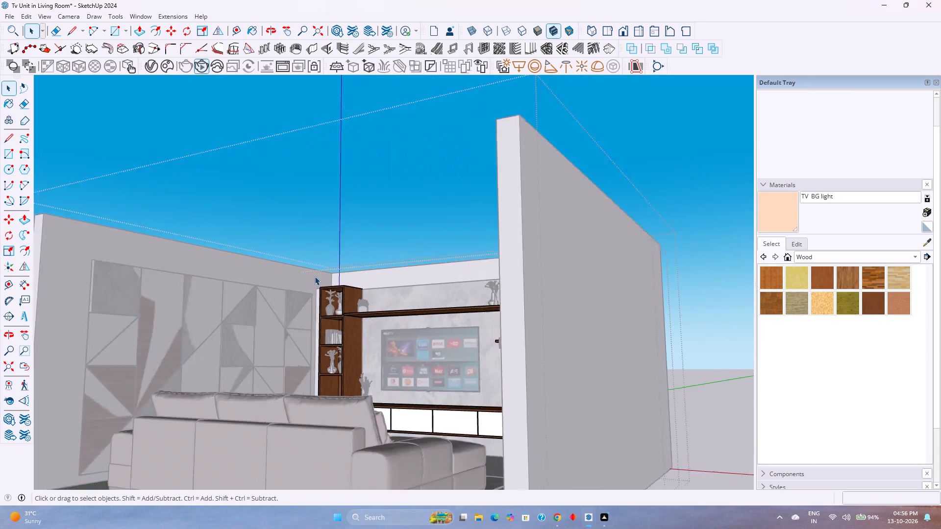
{"action": "scroll", "coordinate": [315, 276], "scroll_direction": "up", "scroll_amount": 14}
{"action": "middle_click_drag", "start_coordinate": [334, 337], "coordinate": [364, 312]}
{"action": "scroll", "coordinate": [408, 306], "scroll_direction": "up", "scroll_amount": 7}
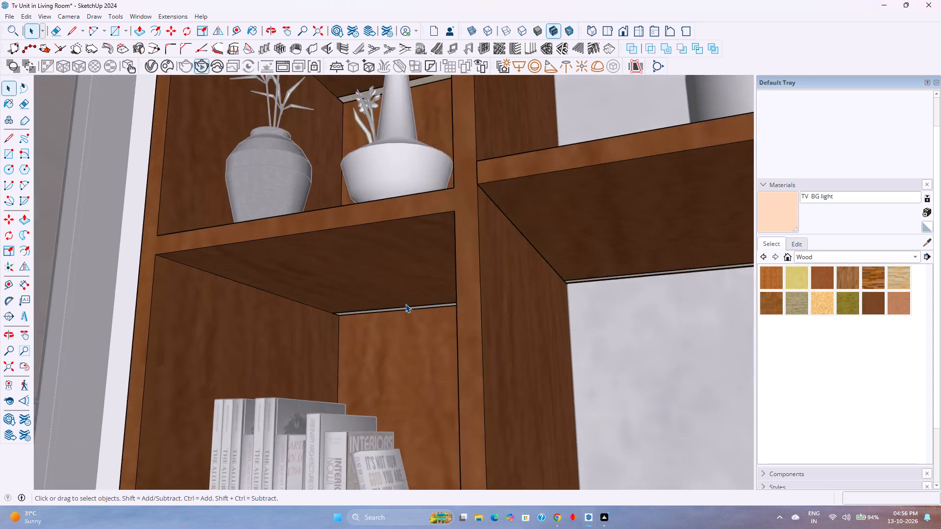
{"action": "scroll", "coordinate": [405, 304], "scroll_direction": "up", "scroll_amount": 19}
{"action": "left_click", "coordinate": [400, 311]}
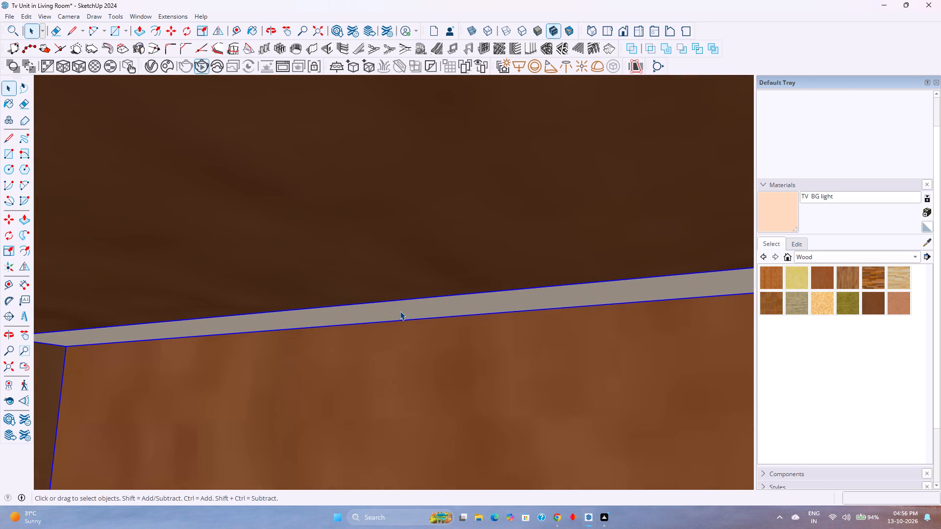
{"action": "double_click", "coordinate": [400, 311]}
{"action": "left_click", "coordinate": [393, 317]}
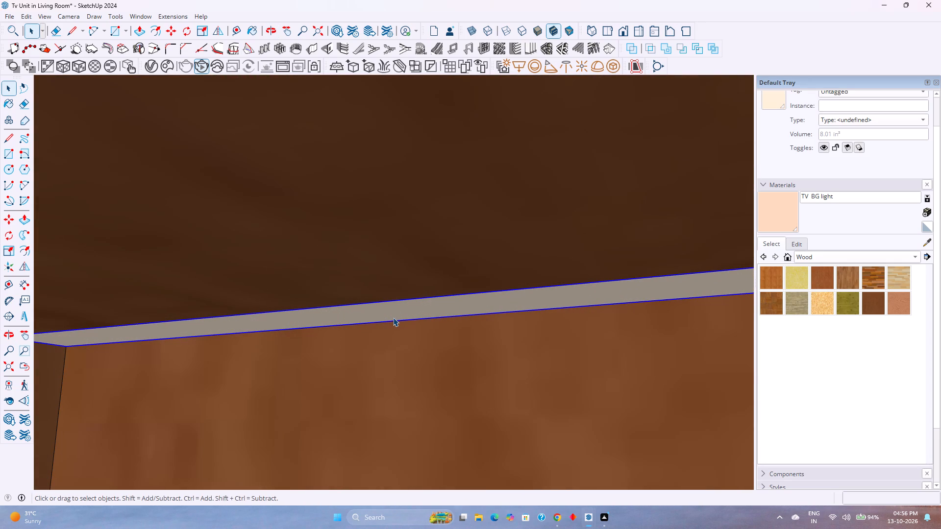
{"action": "key", "text": "ctrl+c"}
{"action": "scroll", "coordinate": [393, 308], "scroll_direction": "down", "scroll_amount": 20}
{"action": "scroll", "coordinate": [393, 308], "scroll_direction": "down", "scroll_amount": 3}
{"action": "key", "text": "Escape"}
{"action": "scroll", "coordinate": [393, 308], "scroll_direction": "down", "scroll_amount": 6}
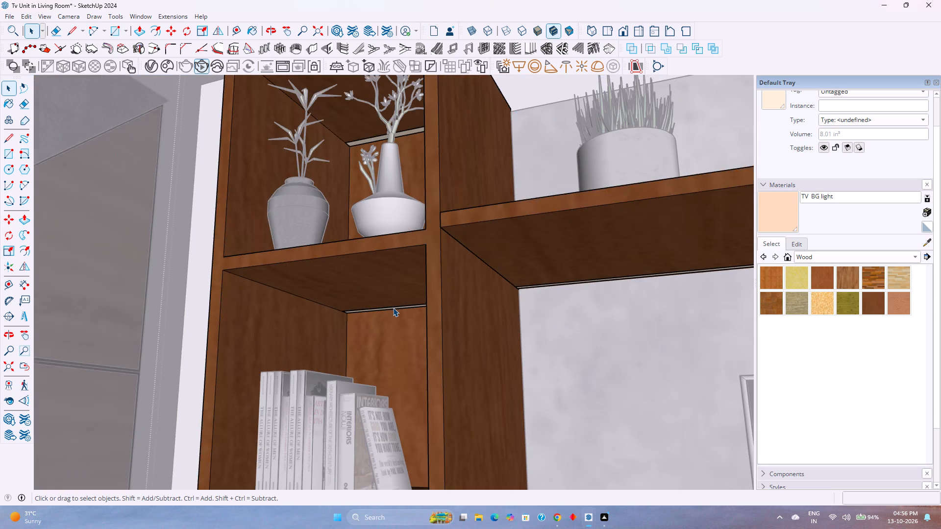
{"action": "key", "text": "Escape"}
{"action": "scroll", "coordinate": [393, 308], "scroll_direction": "down", "scroll_amount": 17}
{"action": "scroll", "coordinate": [393, 308], "scroll_direction": "up", "scroll_amount": 1}
{"action": "key", "text": "Escape"}
{"action": "scroll", "coordinate": [393, 308], "scroll_direction": "down", "scroll_amount": 3}
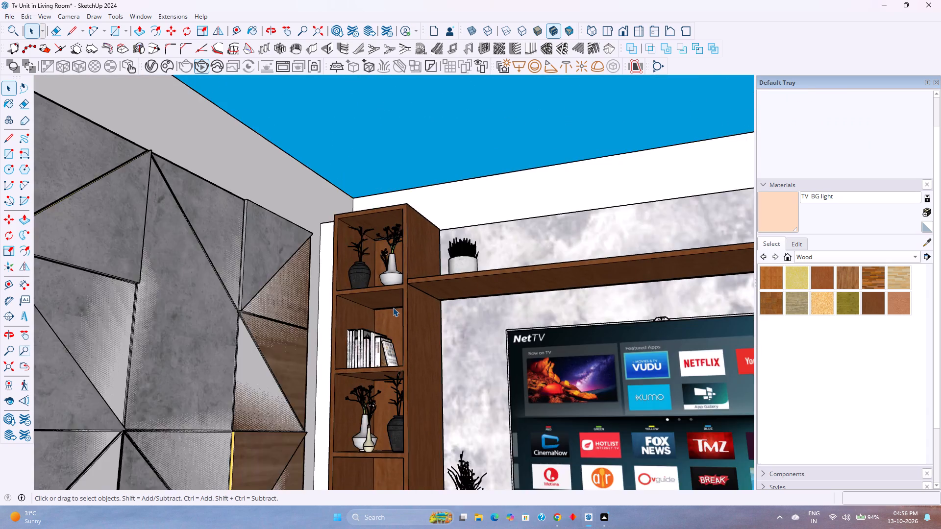
Open the box shelves group and paste the light strip at the back corner of the top box's ceiling recess.
{"action": "scroll", "coordinate": [393, 308], "scroll_direction": "down", "scroll_amount": 8}
{"action": "middle_click_drag", "start_coordinate": [433, 346], "coordinate": [409, 340], "text": "shift"}
{"action": "middle_click_drag", "start_coordinate": [392, 338], "coordinate": [443, 398]}
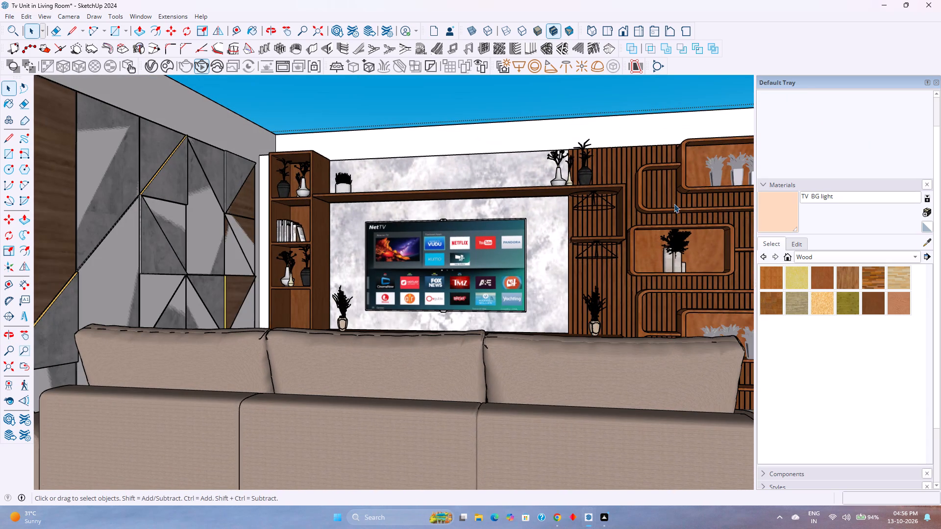
{"action": "double_click", "coordinate": [691, 141]}
{"action": "scroll", "coordinate": [690, 149], "scroll_direction": "up", "scroll_amount": 2}
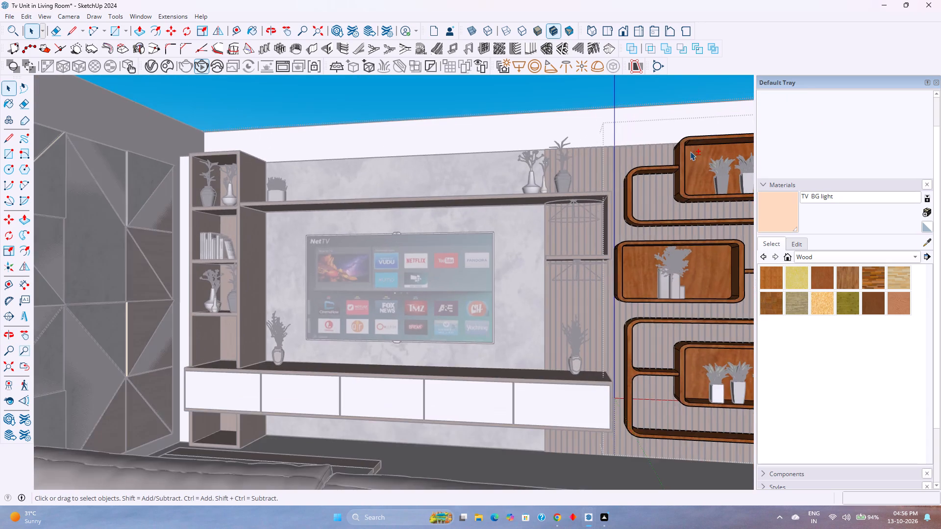
{"action": "middle_click_drag", "start_coordinate": [690, 151], "coordinate": [543, 259], "text": "shift"}
{"action": "middle_click", "coordinate": [529, 276], "text": "shift"}
{"action": "scroll", "coordinate": [540, 264], "scroll_direction": "up", "scroll_amount": 17}
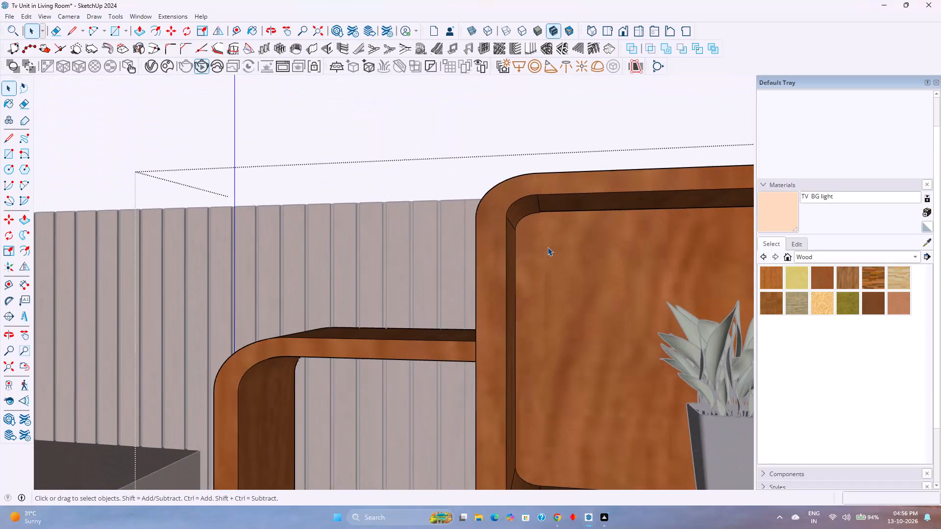
{"action": "middle_click_drag", "start_coordinate": [547, 247], "coordinate": [346, 251]}
{"action": "middle_click_drag", "start_coordinate": [640, 200], "coordinate": [522, 248], "text": "shift"}
{"action": "middle_click", "coordinate": [515, 250], "text": "shift"}
{"action": "middle_click_drag", "start_coordinate": [483, 259], "coordinate": [540, 179]}
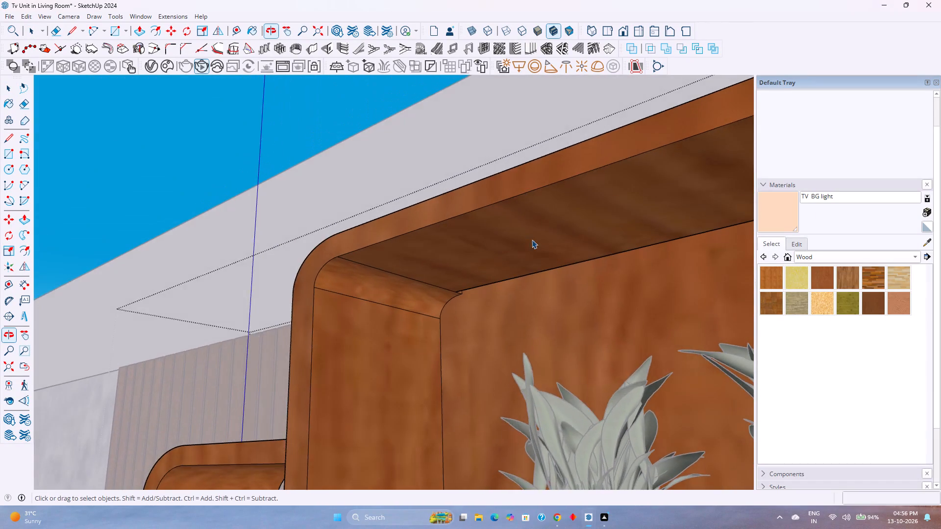
{"action": "scroll", "coordinate": [477, 288], "scroll_direction": "up", "scroll_amount": 9}
{"action": "middle_click_drag", "start_coordinate": [445, 305], "coordinate": [456, 263]}
{"action": "middle_click", "coordinate": [456, 263]}
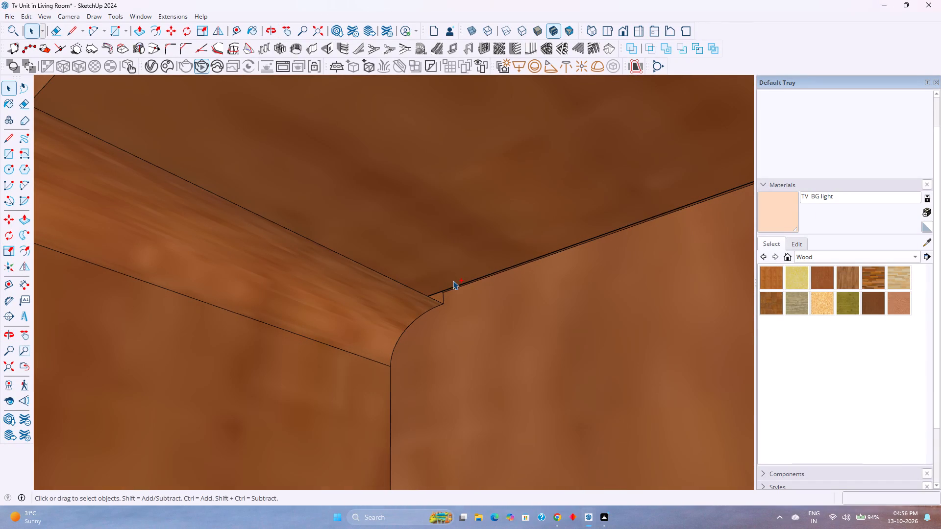
{"action": "key", "text": "ctrl+v"}
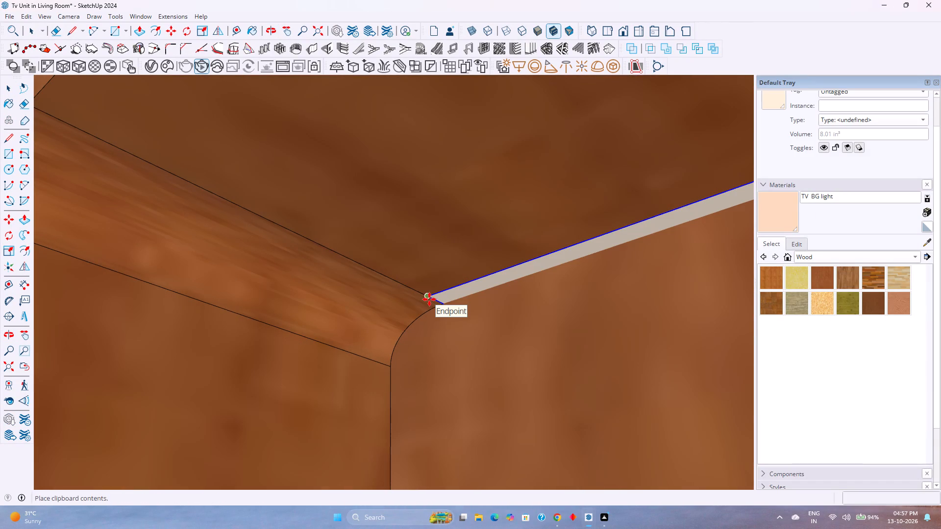
{"action": "left_click", "coordinate": [433, 296]}
Scale the pasted light strip's depth along the green axis to about 0.50 to fit the recess.
{"action": "scroll", "coordinate": [476, 304], "scroll_direction": "down", "scroll_amount": 5}
{"action": "key", "text": "k"}
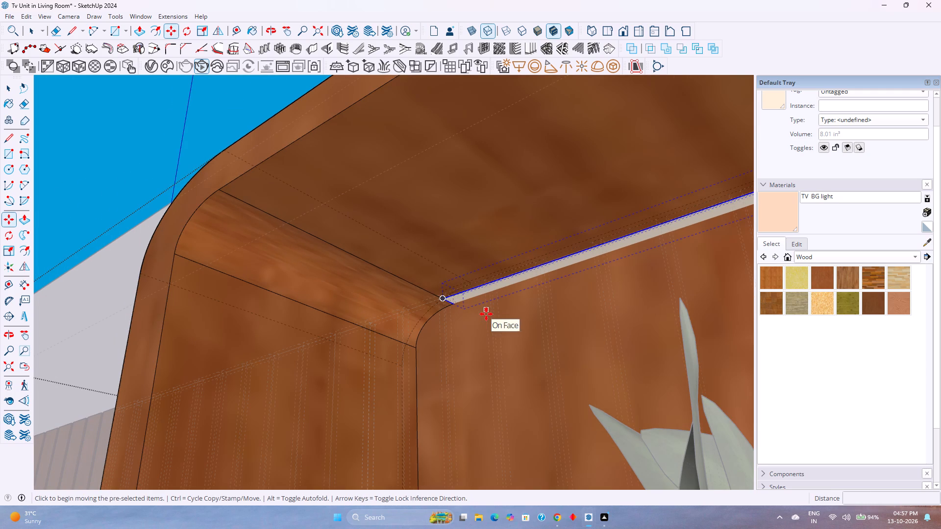
{"action": "key", "text": "s"}
{"action": "middle_click_drag", "start_coordinate": [574, 304], "coordinate": [504, 337]}
{"action": "middle_click", "coordinate": [504, 337]}
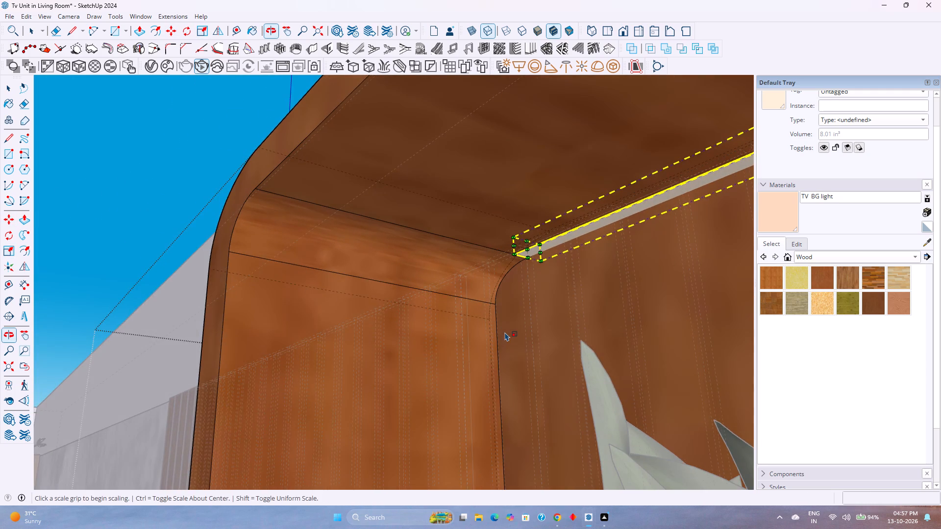
{"action": "scroll", "coordinate": [505, 332], "scroll_direction": "down", "scroll_amount": 2}
{"action": "middle_click_drag", "start_coordinate": [508, 330], "coordinate": [273, 392], "text": "shift"}
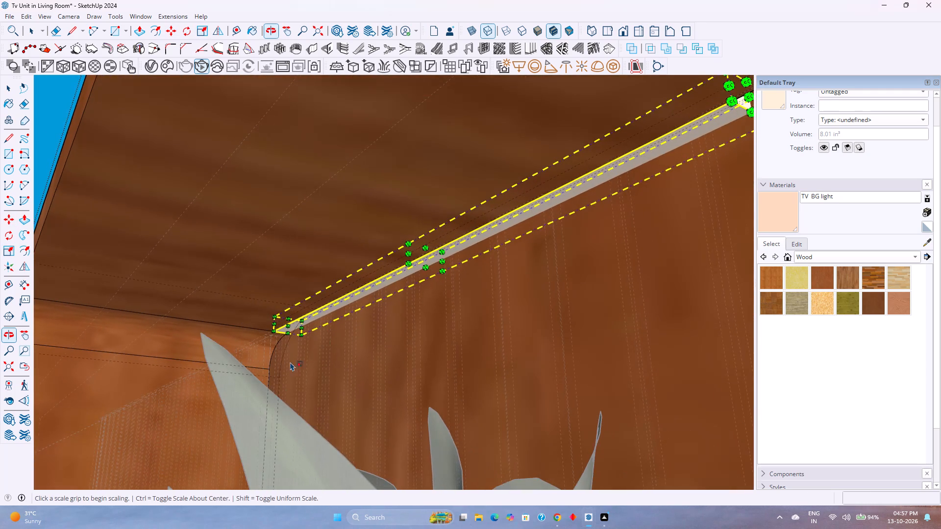
{"action": "scroll", "coordinate": [445, 229], "scroll_direction": "up", "scroll_amount": 11}
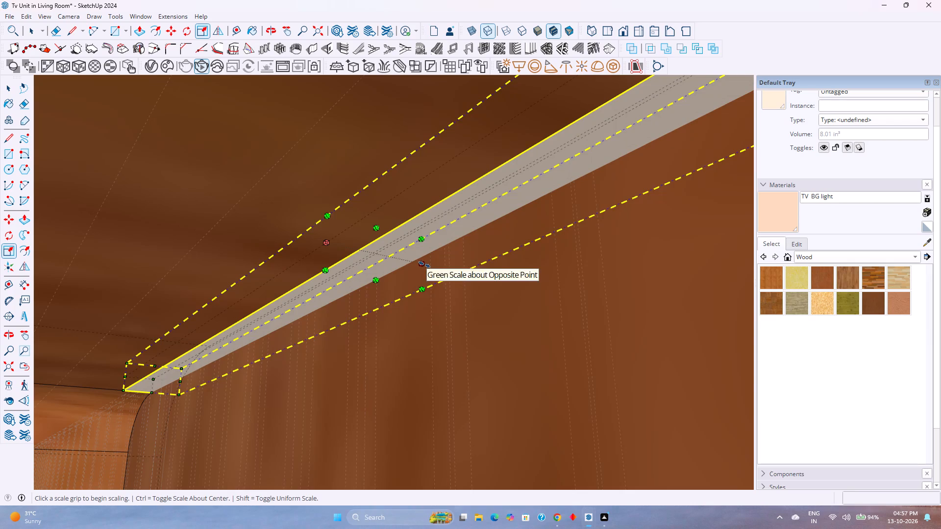
{"action": "left_click", "coordinate": [424, 264]}
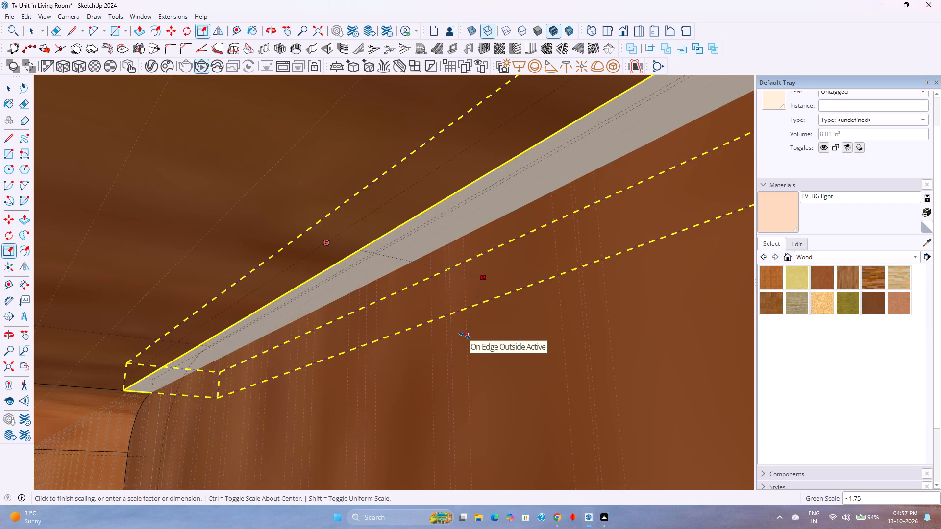
{"action": "key", "text": "k"}
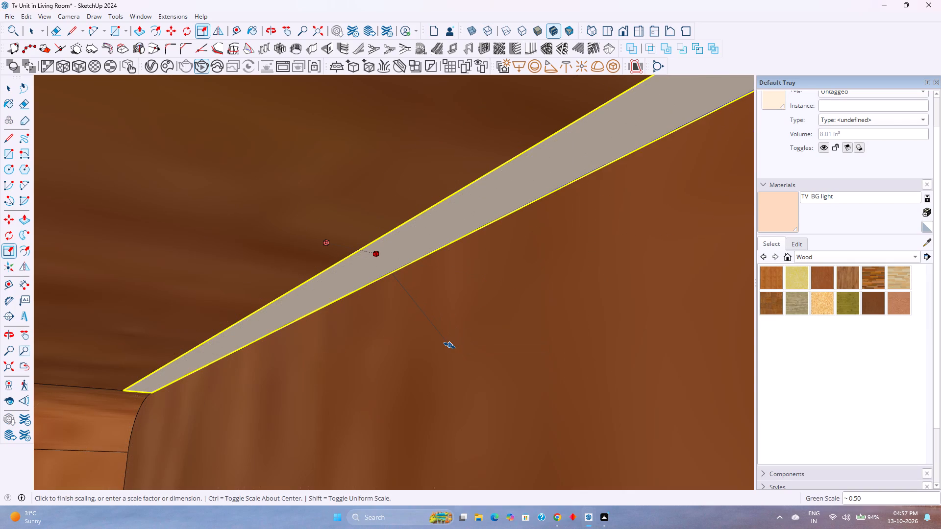
{"action": "left_click", "coordinate": [449, 345]}
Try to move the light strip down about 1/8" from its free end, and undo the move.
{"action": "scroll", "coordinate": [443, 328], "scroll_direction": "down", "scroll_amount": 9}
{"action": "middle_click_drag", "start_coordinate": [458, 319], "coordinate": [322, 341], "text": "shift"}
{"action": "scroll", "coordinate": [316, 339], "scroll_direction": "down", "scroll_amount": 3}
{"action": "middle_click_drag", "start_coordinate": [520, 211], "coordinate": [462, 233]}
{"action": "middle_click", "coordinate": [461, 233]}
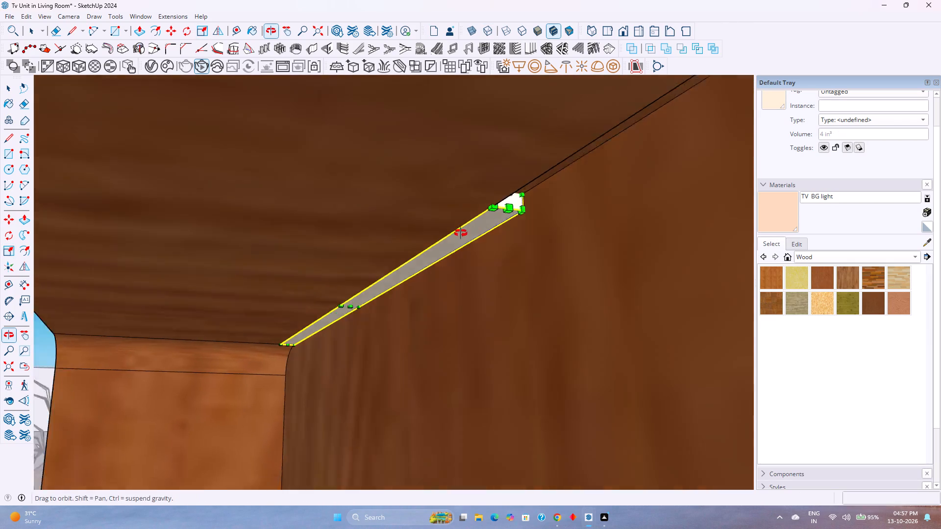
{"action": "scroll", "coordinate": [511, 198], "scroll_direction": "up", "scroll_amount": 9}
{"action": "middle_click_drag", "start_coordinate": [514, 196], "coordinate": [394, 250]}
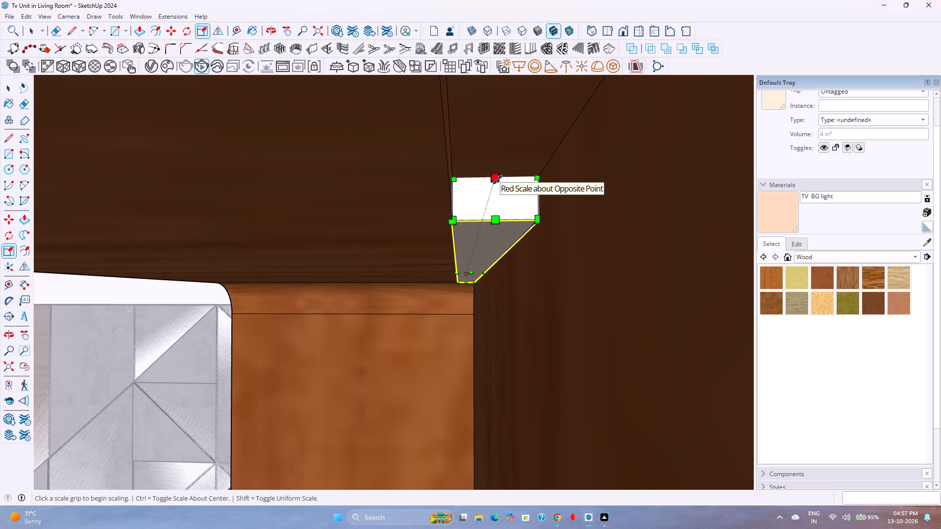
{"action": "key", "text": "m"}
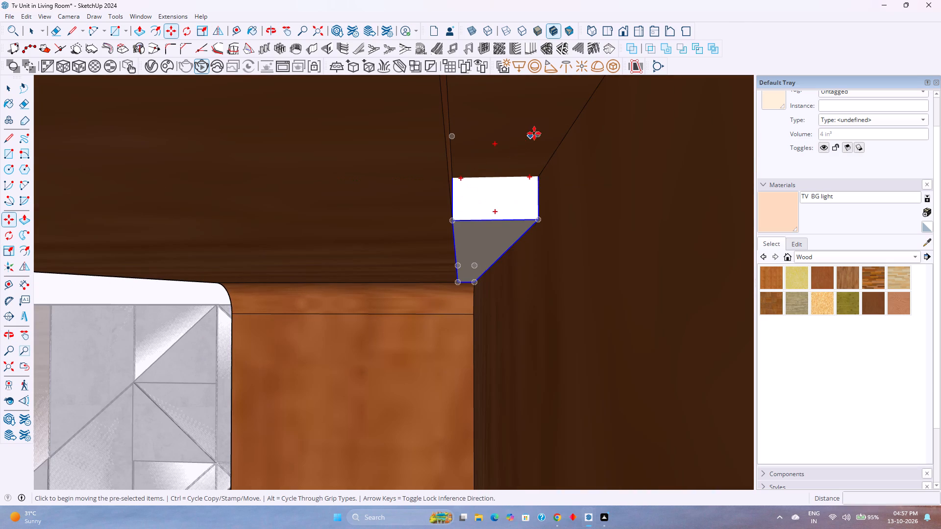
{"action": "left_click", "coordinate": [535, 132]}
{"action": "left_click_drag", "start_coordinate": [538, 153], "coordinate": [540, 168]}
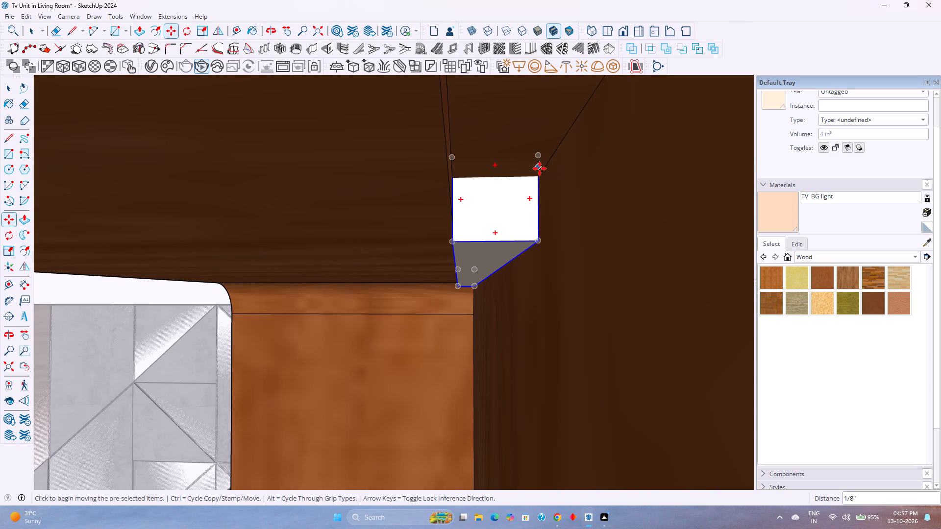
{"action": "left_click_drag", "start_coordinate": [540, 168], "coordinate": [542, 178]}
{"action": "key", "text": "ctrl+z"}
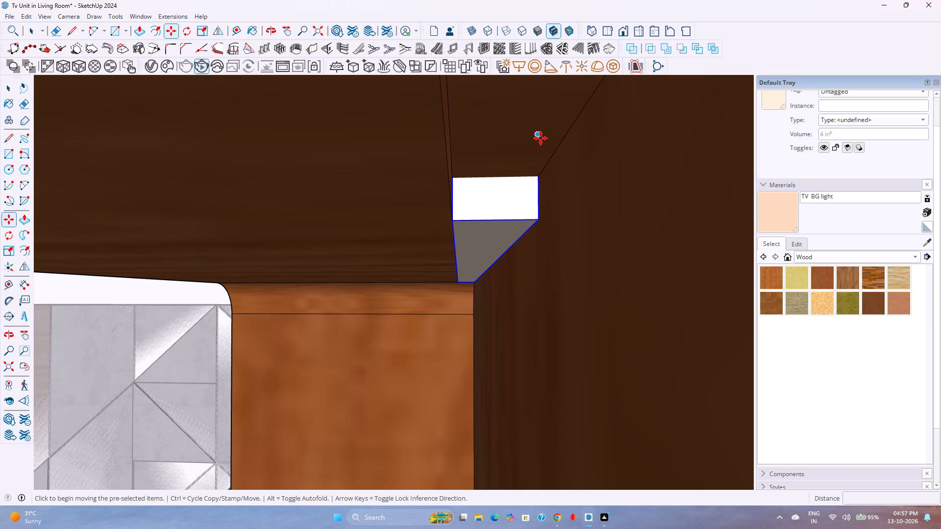
Move the light strip 1/4" straight down along the blue axis, from its upper end corner to the recess edge.
{"action": "left_click", "coordinate": [540, 135]}
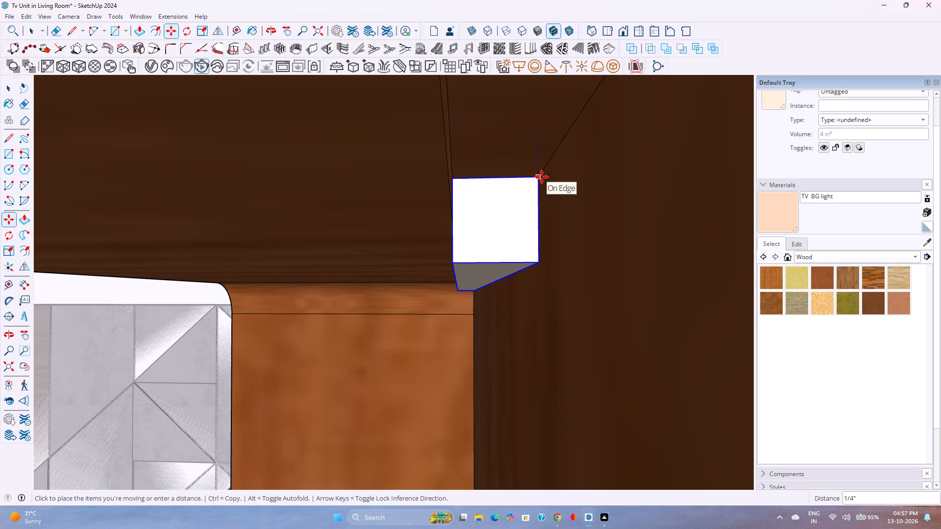
{"action": "key", "text": "Up"}
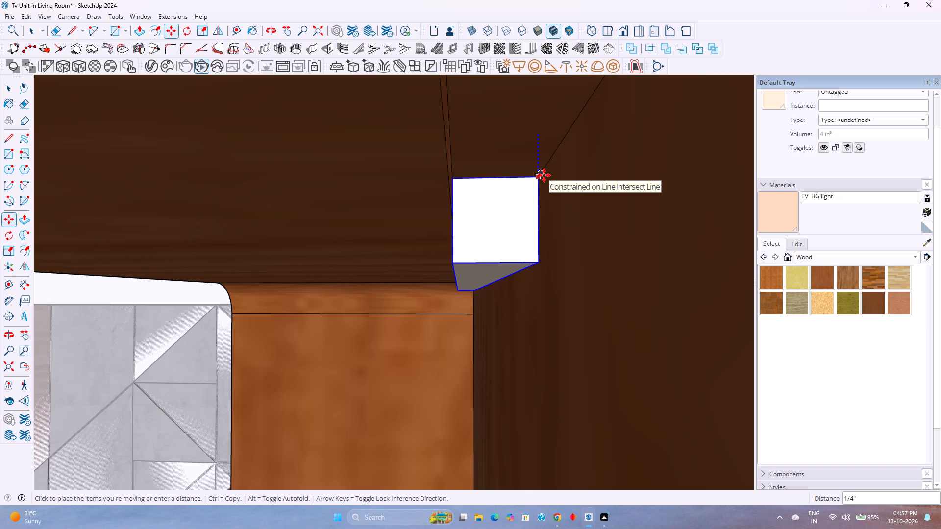
{"action": "left_click", "coordinate": [544, 175]}
Scale the light strip along the red axis by about 1.80 to reach the far end of the top box's ceiling.
{"action": "middle_click_drag", "start_coordinate": [505, 219], "coordinate": [579, 196]}
{"action": "scroll", "coordinate": [440, 270], "scroll_direction": "down", "scroll_amount": 3}
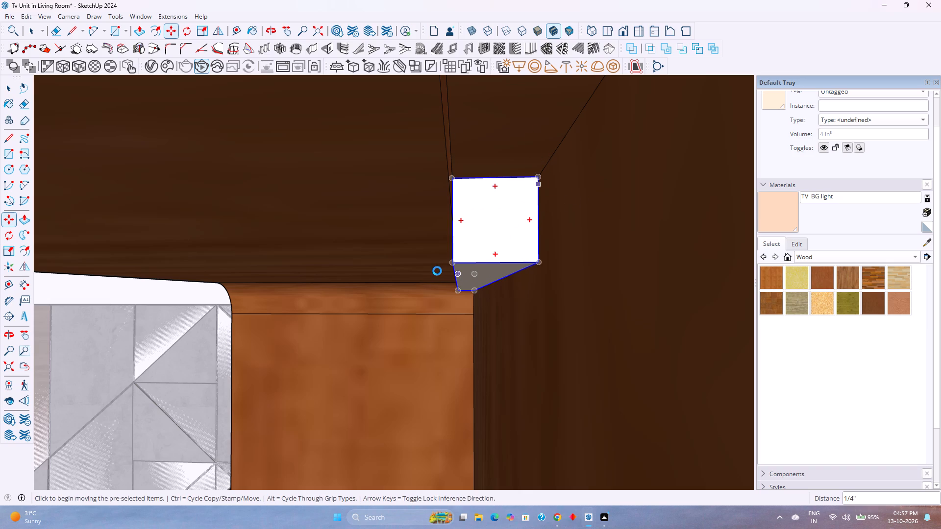
{"action": "scroll", "coordinate": [396, 305], "scroll_direction": "down", "scroll_amount": 6}
{"action": "scroll", "coordinate": [331, 340], "scroll_direction": "down", "scroll_amount": 3}
{"action": "scroll", "coordinate": [389, 336], "scroll_direction": "down", "scroll_amount": 2}
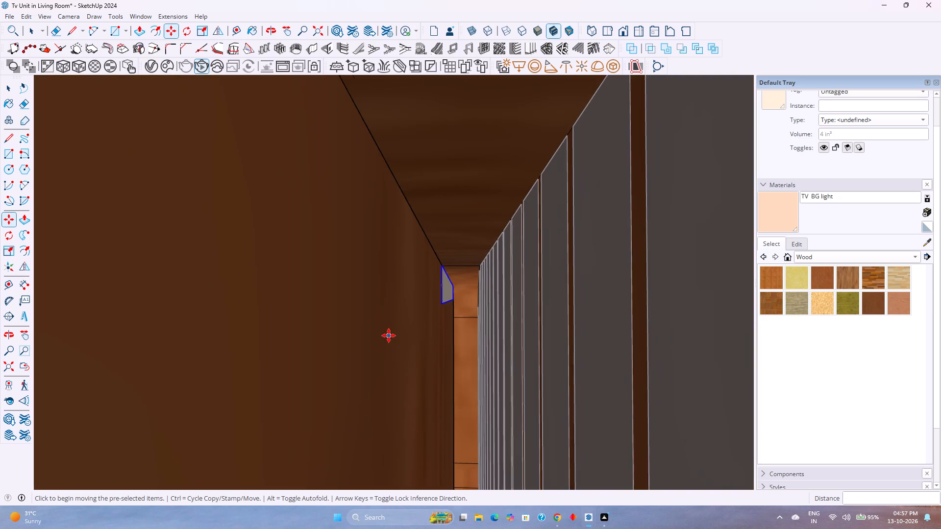
{"action": "middle_click_drag", "start_coordinate": [389, 336], "coordinate": [507, 330]}
{"action": "middle_click", "coordinate": [507, 330]}
{"action": "middle_click_drag", "start_coordinate": [262, 326], "coordinate": [282, 299]}
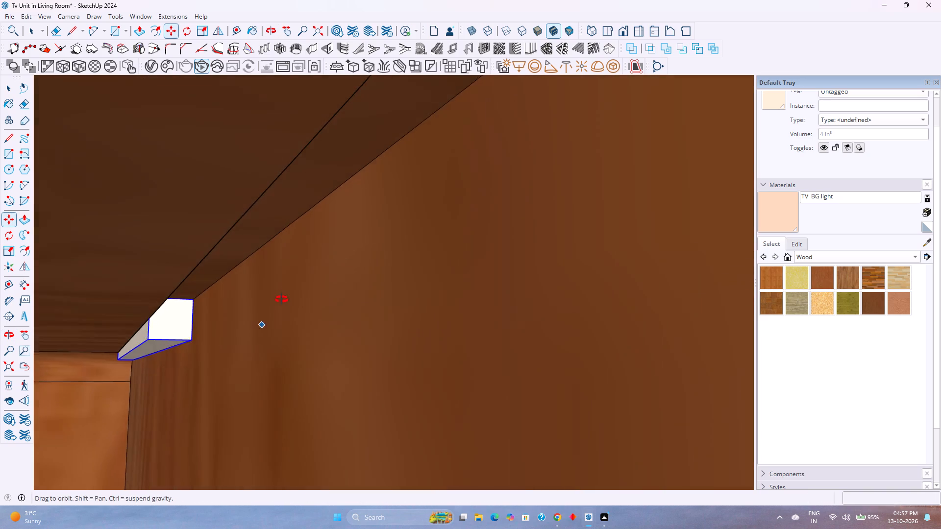
{"action": "middle_click_drag", "start_coordinate": [282, 299], "coordinate": [301, 281]}
{"action": "scroll", "coordinate": [292, 286], "scroll_direction": "down", "scroll_amount": 2}
{"action": "key", "text": "s"}
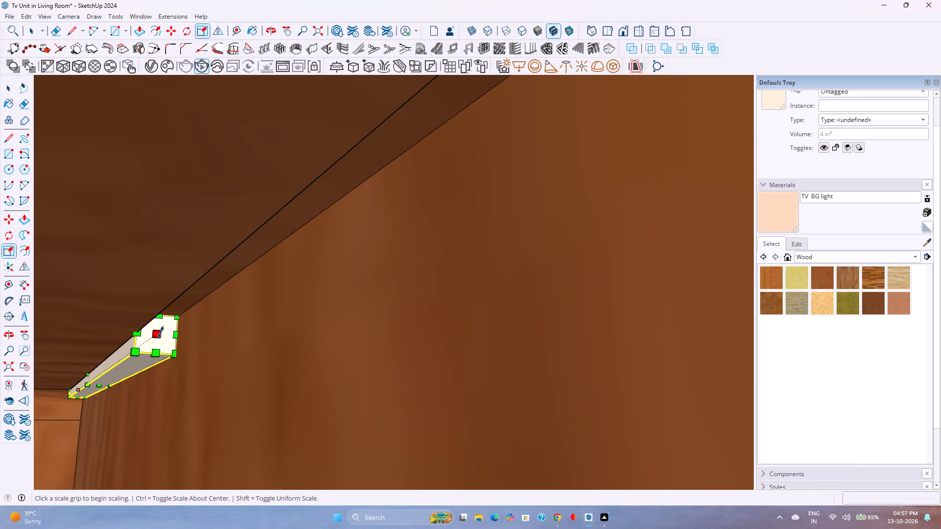
{"action": "left_click", "coordinate": [161, 332]}
{"action": "scroll", "coordinate": [161, 332], "scroll_direction": "down", "scroll_amount": 10}
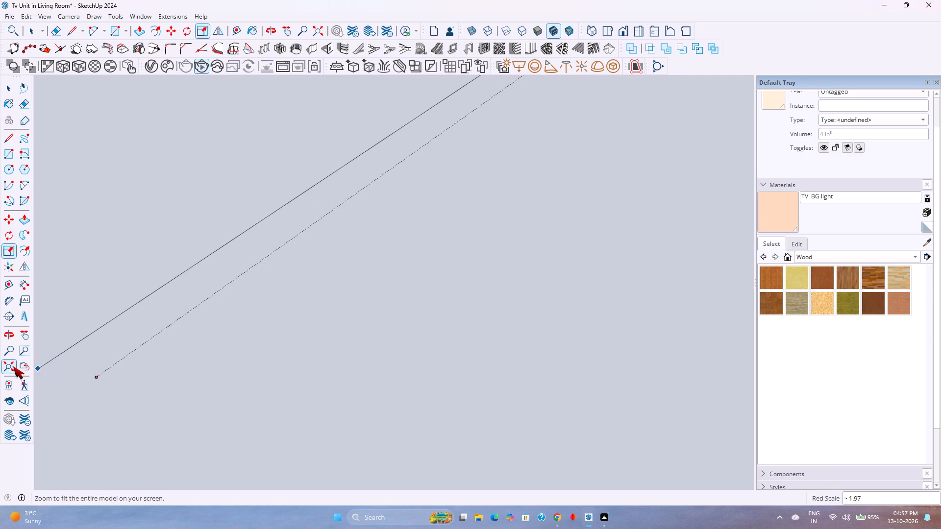
{"action": "left_click", "coordinate": [12, 366]}
{"action": "middle_click_drag", "start_coordinate": [241, 335], "coordinate": [248, 337]}
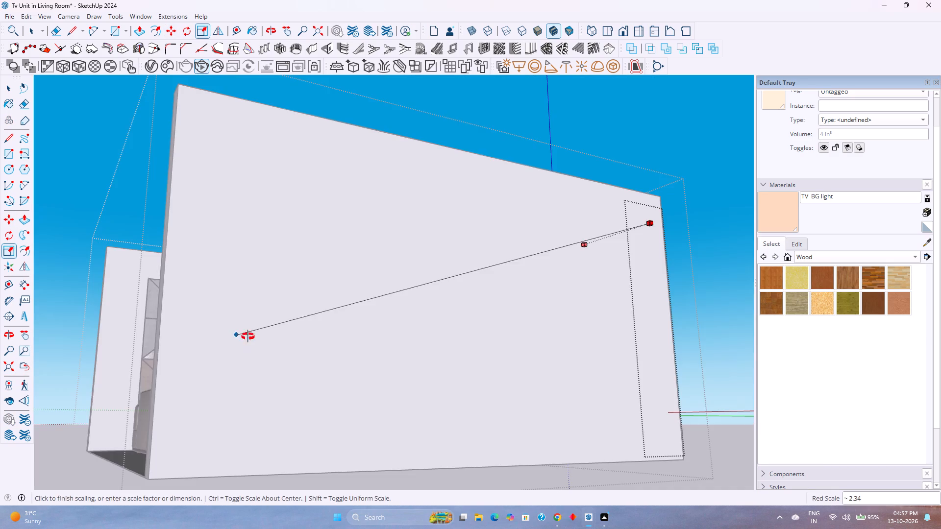
{"action": "middle_click_drag", "start_coordinate": [248, 337], "coordinate": [598, 373]}
{"action": "middle_click", "coordinate": [598, 373]}
{"action": "scroll", "coordinate": [410, 271], "scroll_direction": "up", "scroll_amount": 4}
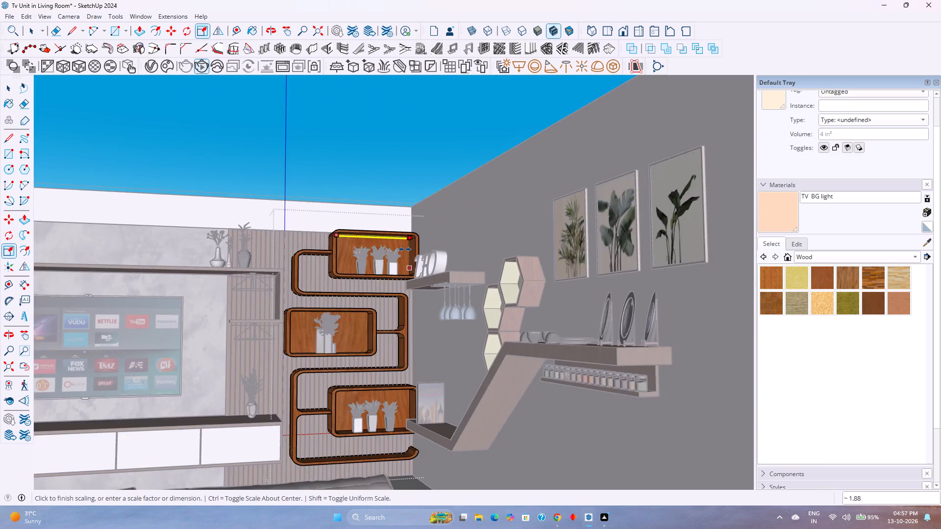
{"action": "scroll", "coordinate": [405, 249], "scroll_direction": "up", "scroll_amount": 20}
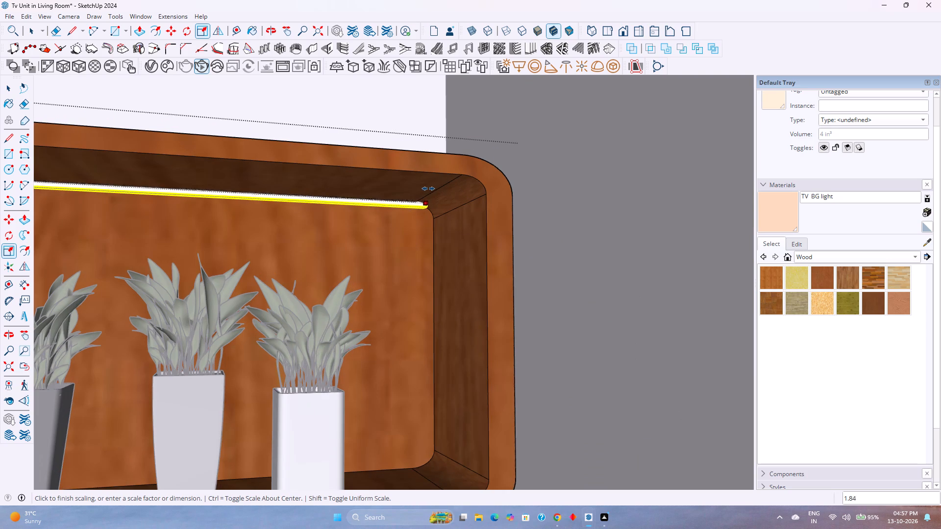
{"action": "scroll", "coordinate": [420, 202], "scroll_direction": "up", "scroll_amount": 3}
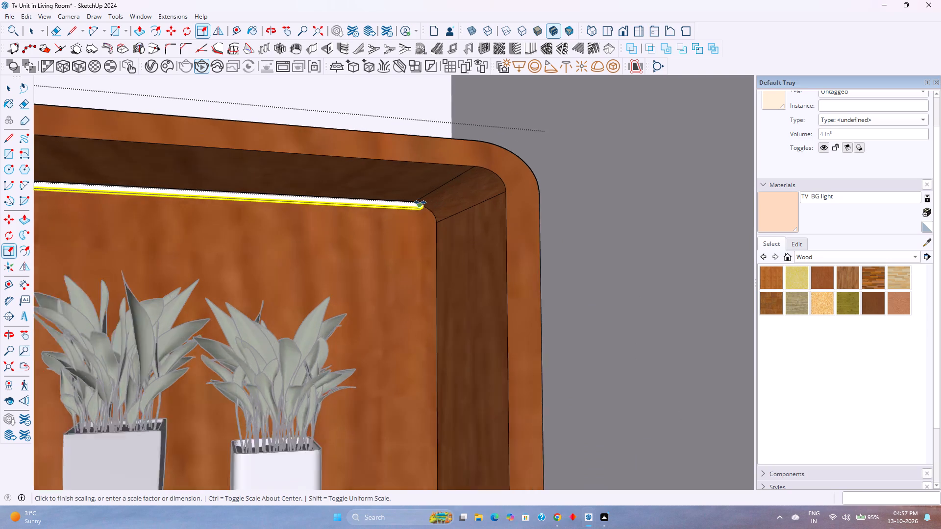
{"action": "scroll", "coordinate": [420, 202], "scroll_direction": "up", "scroll_amount": 18}
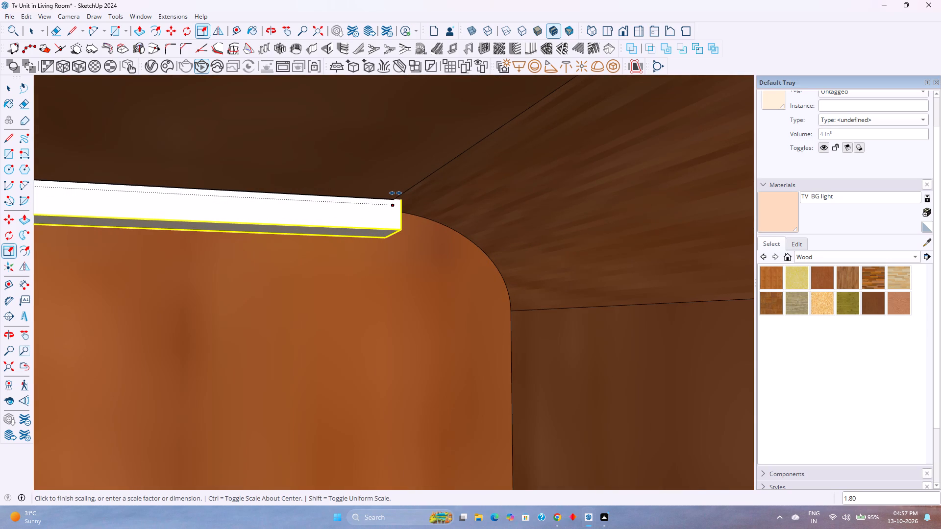
{"action": "left_click", "coordinate": [402, 190]}
Scale the top box's light strip along the blue axis to about 0.50, reducing its height from the underside.
{"action": "scroll", "coordinate": [394, 214], "scroll_direction": "up", "scroll_amount": 7}
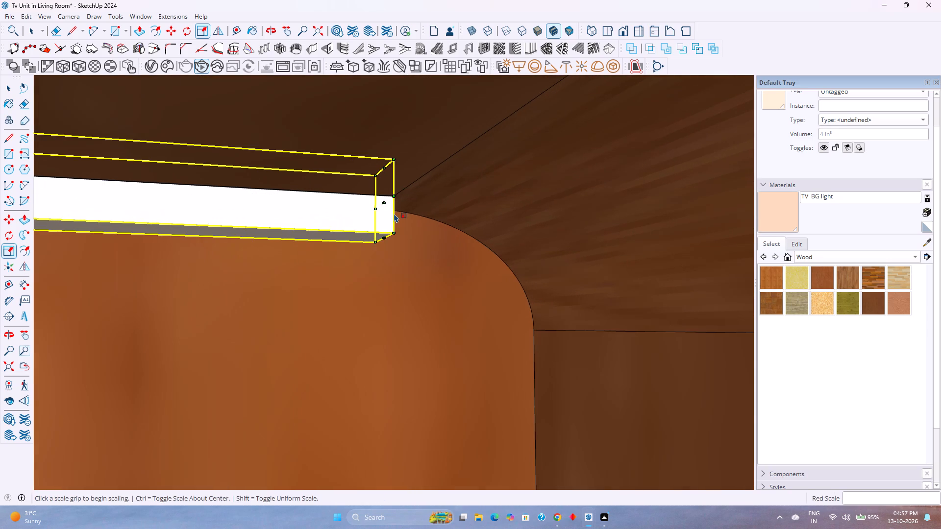
{"action": "scroll", "coordinate": [394, 214], "scroll_direction": "up", "scroll_amount": 2}
{"action": "middle_click_drag", "start_coordinate": [394, 214], "coordinate": [375, 194]}
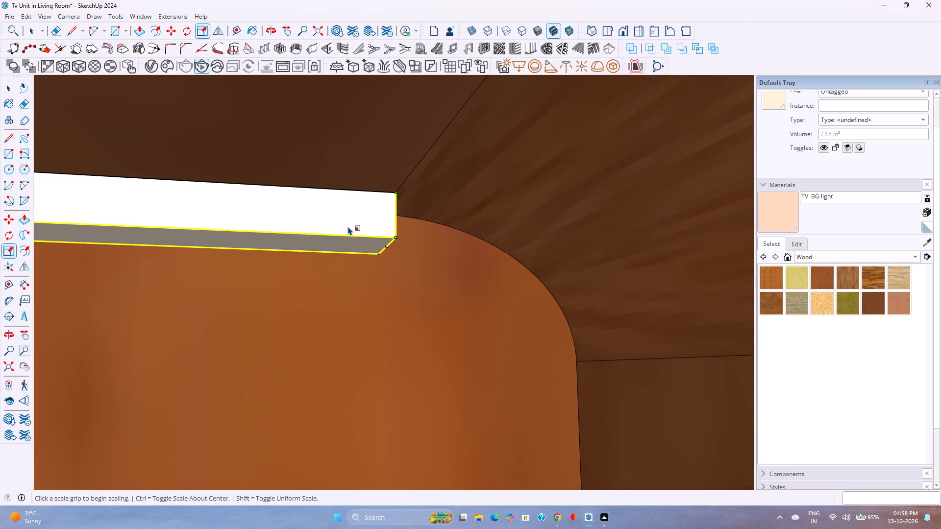
{"action": "scroll", "coordinate": [347, 227], "scroll_direction": "up", "scroll_amount": 5}
{"action": "middle_click_drag", "start_coordinate": [347, 227], "coordinate": [203, 234]}
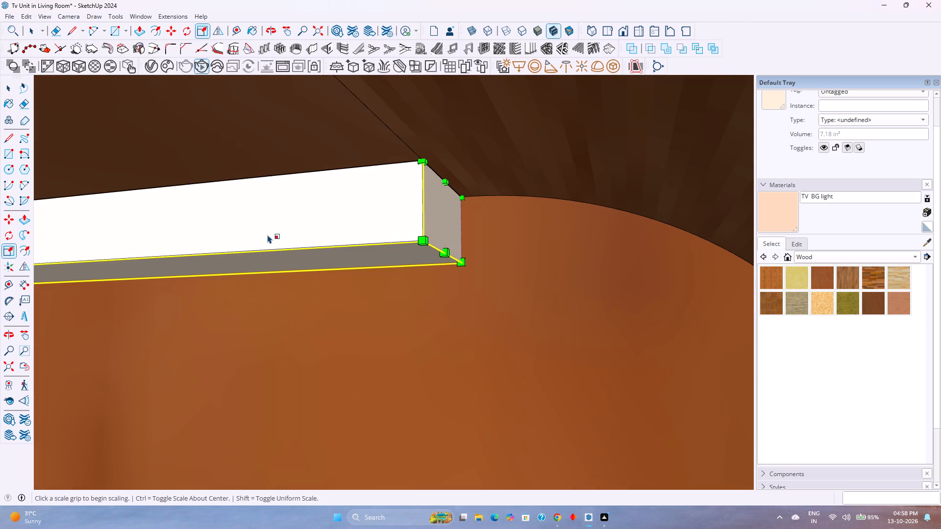
{"action": "scroll", "coordinate": [370, 240], "scroll_direction": "up", "scroll_amount": 2}
{"action": "middle_click_drag", "start_coordinate": [370, 240], "coordinate": [425, 196]}
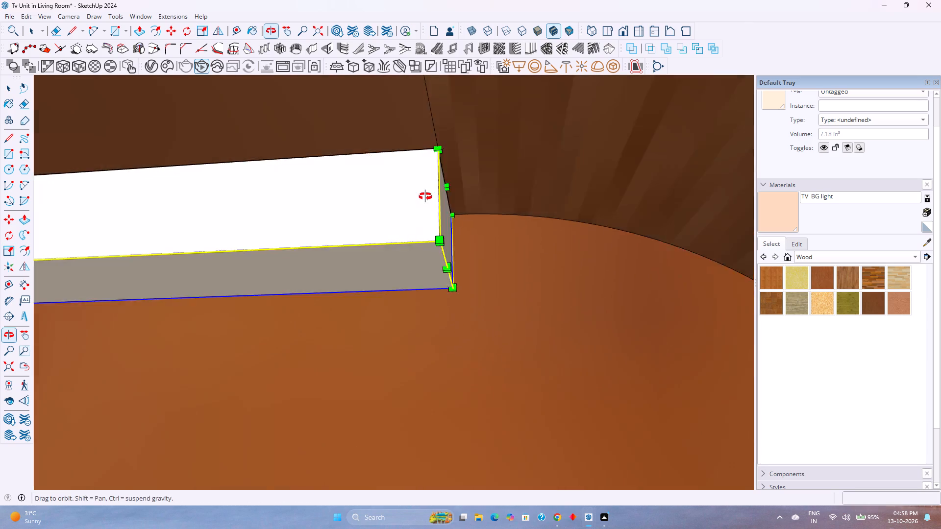
{"action": "middle_click_drag", "start_coordinate": [425, 196], "coordinate": [433, 150]}
{"action": "middle_click", "coordinate": [433, 150]}
{"action": "middle_click_drag", "start_coordinate": [417, 149], "coordinate": [418, 137]}
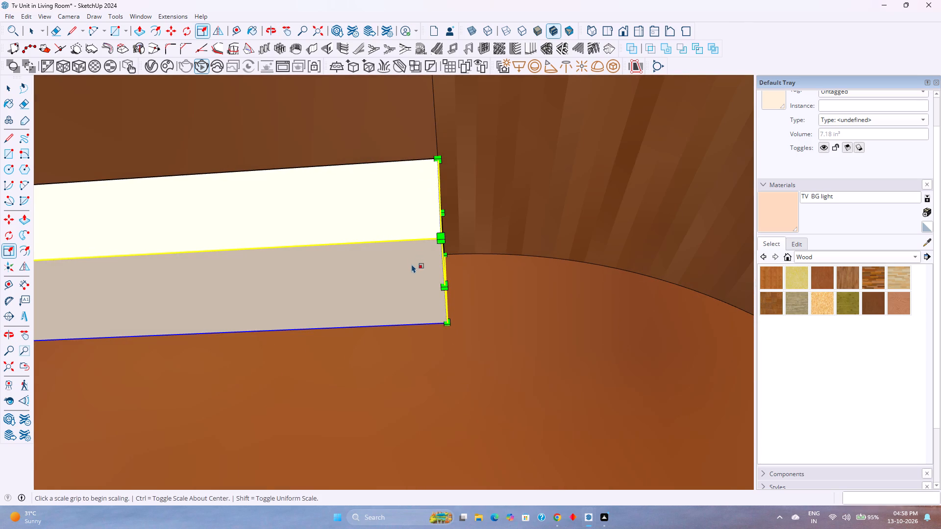
{"action": "middle_click_drag", "start_coordinate": [461, 281], "coordinate": [373, 291]}
{"action": "middle_click", "coordinate": [373, 291]}
{"action": "scroll", "coordinate": [373, 291], "scroll_direction": "down", "scroll_amount": 3}
{"action": "middle_click_drag", "start_coordinate": [344, 298], "coordinate": [617, 214], "text": "shift"}
{"action": "middle_click", "coordinate": [617, 214], "text": "shift"}
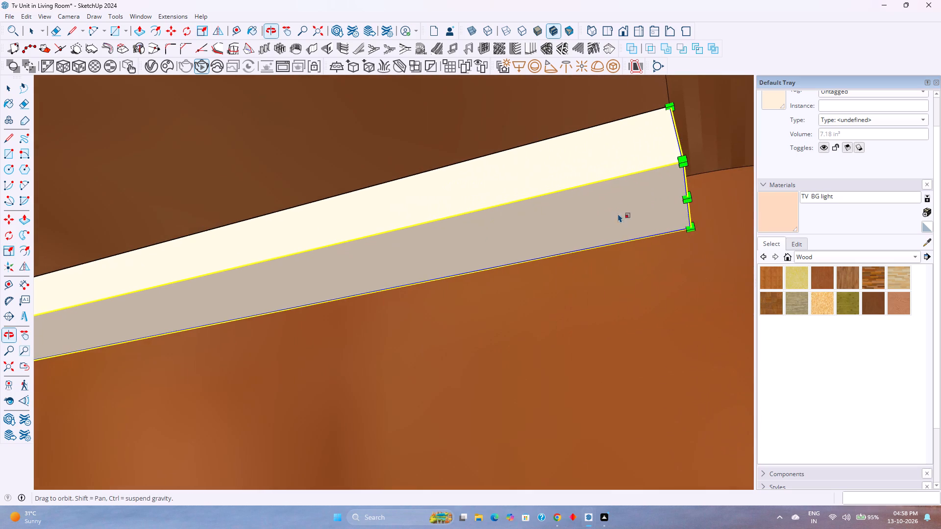
{"action": "scroll", "coordinate": [408, 240], "scroll_direction": "down", "scroll_amount": 3}
{"action": "middle_click_drag", "start_coordinate": [246, 288], "coordinate": [644, 213], "text": "shift"}
{"action": "scroll", "coordinate": [418, 249], "scroll_direction": "down", "scroll_amount": 9}
{"action": "middle_click_drag", "start_coordinate": [128, 316], "coordinate": [148, 307], "text": "shift"}
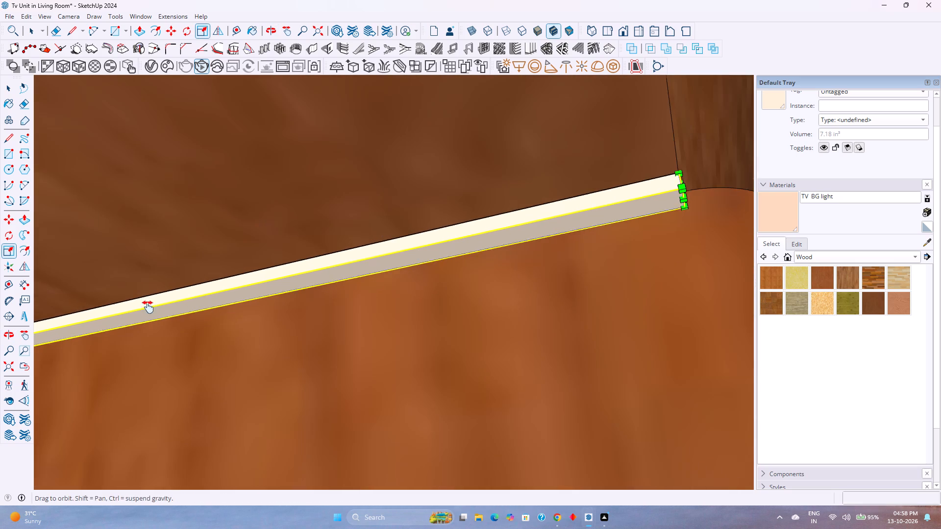
{"action": "middle_click_drag", "start_coordinate": [148, 307], "coordinate": [563, 250], "text": "shift"}
{"action": "scroll", "coordinate": [363, 296], "scroll_direction": "up", "scroll_amount": 12}
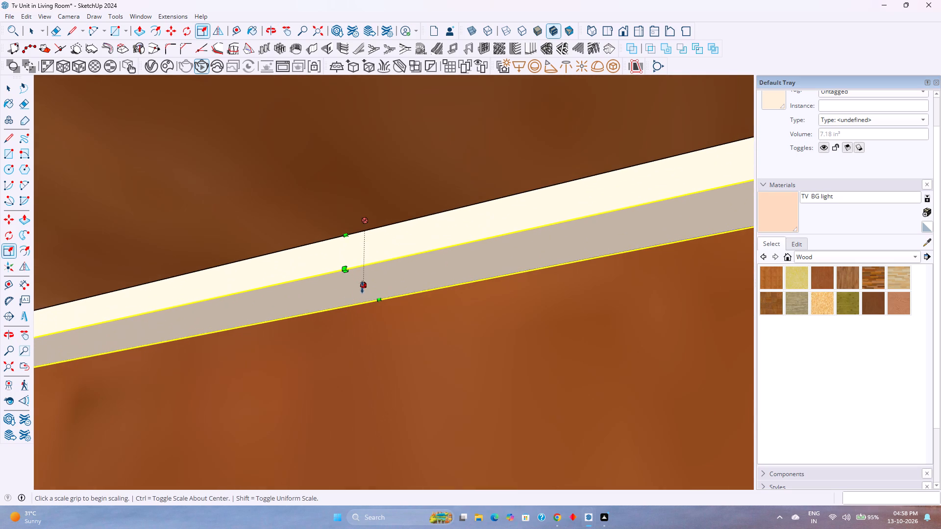
{"action": "left_click", "coordinate": [363, 287]}
{"action": "left_click", "coordinate": [343, 232]}
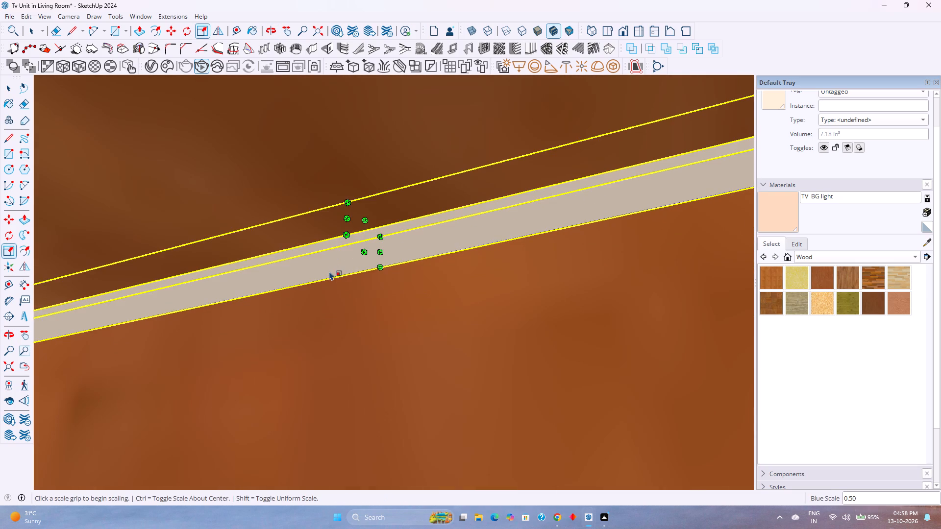
{"action": "scroll", "coordinate": [329, 275], "scroll_direction": "down", "scroll_amount": 15}
{"action": "key", "text": "space"}
Copy the light strip from the top box's front ceiling corner to the middle box's matching corner, about 2' 10 5/8" away.
{"action": "scroll", "coordinate": [328, 275], "scroll_direction": "down", "scroll_amount": 2}
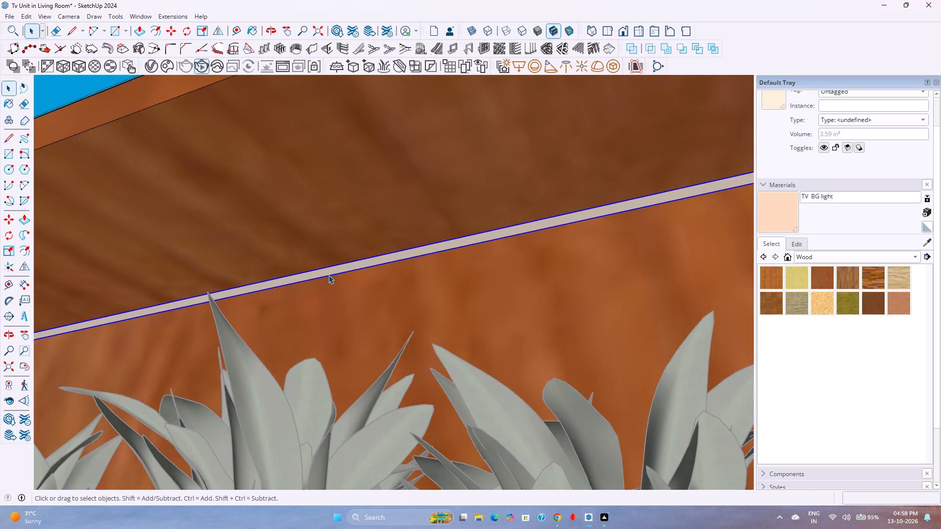
{"action": "middle_click_drag", "start_coordinate": [328, 275], "coordinate": [436, 277]}
{"action": "scroll", "coordinate": [437, 277], "scroll_direction": "down", "scroll_amount": 7}
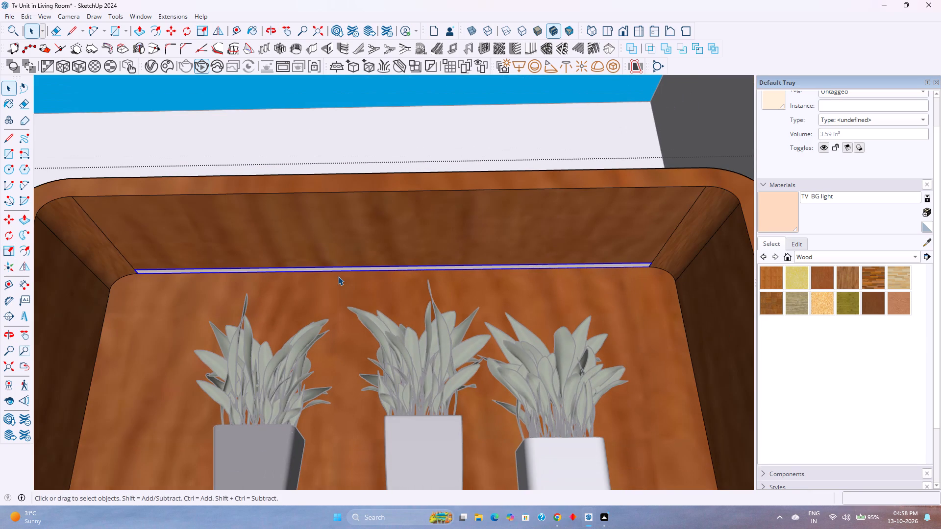
{"action": "key", "text": "m"}
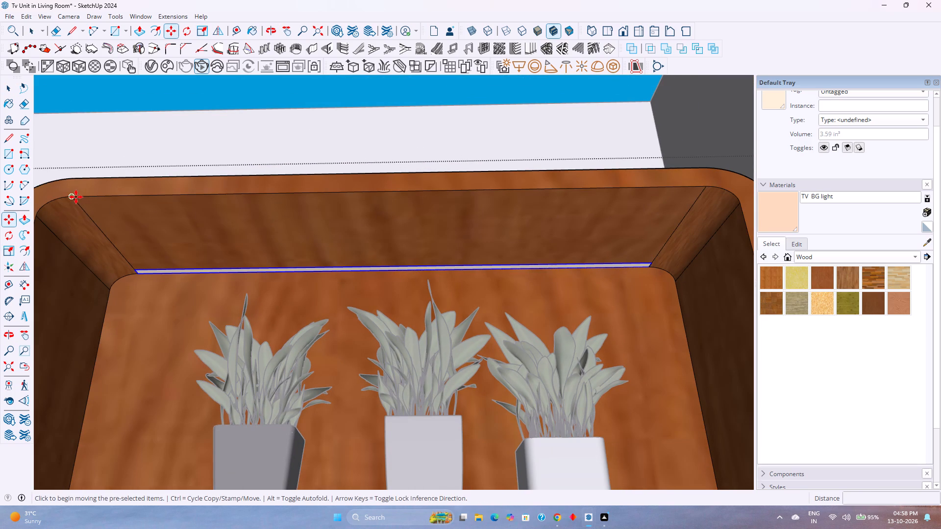
{"action": "left_click", "coordinate": [76, 197]}
{"action": "scroll", "coordinate": [89, 267], "scroll_direction": "down", "scroll_amount": 8}
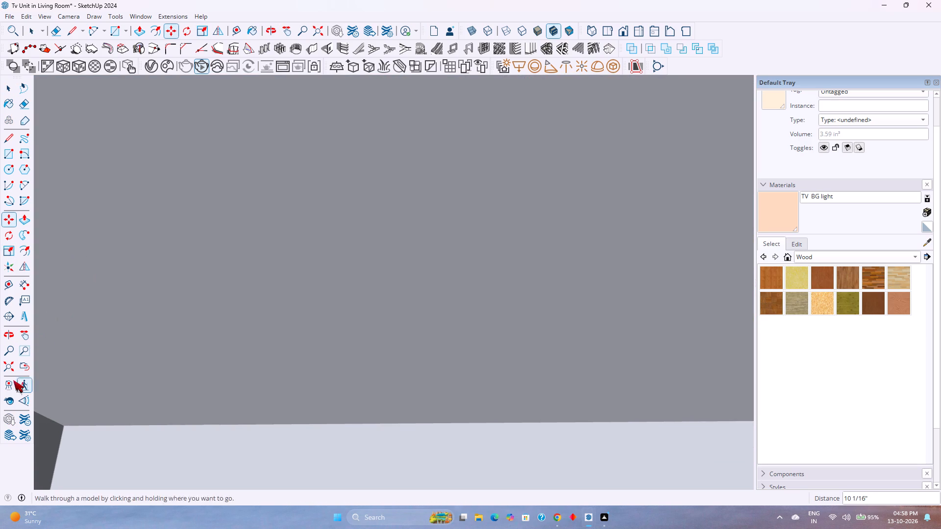
{"action": "left_click", "coordinate": [8, 368]}
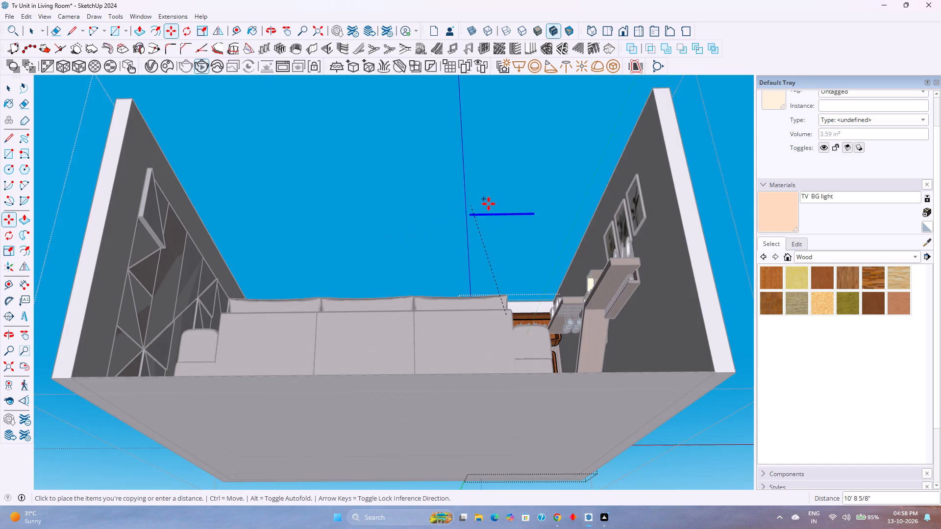
{"action": "middle_click_drag", "start_coordinate": [496, 206], "coordinate": [497, 319]}
{"action": "middle_click", "coordinate": [497, 319]}
{"action": "scroll", "coordinate": [479, 336], "scroll_direction": "up", "scroll_amount": 14}
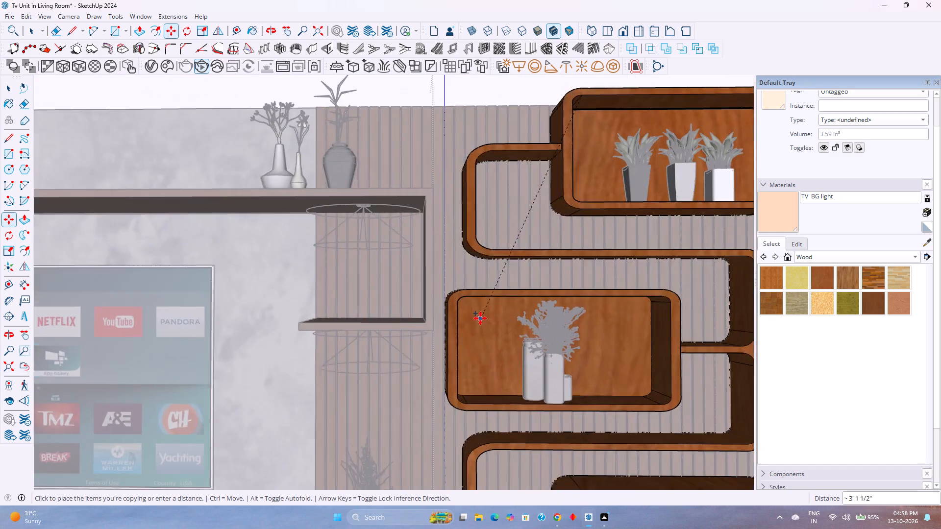
{"action": "scroll", "coordinate": [480, 318], "scroll_direction": "up", "scroll_amount": 11}
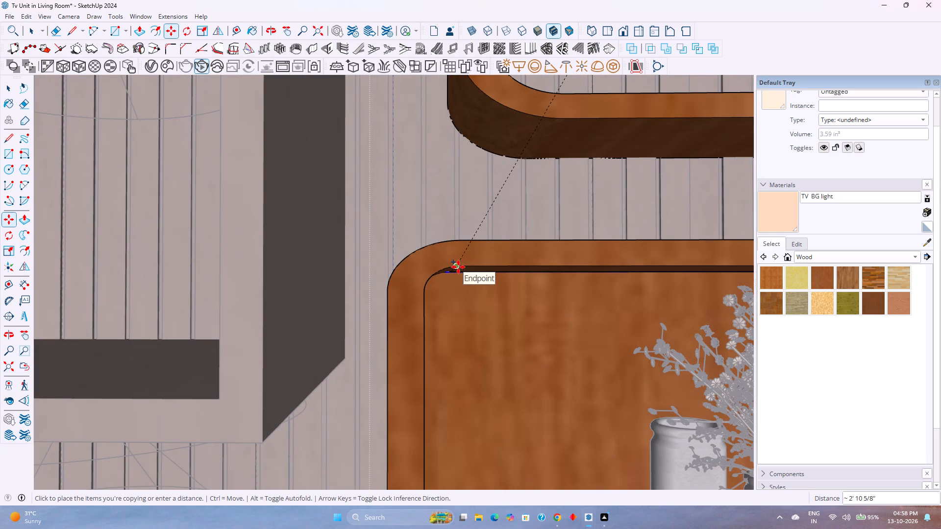
{"action": "double_click", "coordinate": [458, 266]}
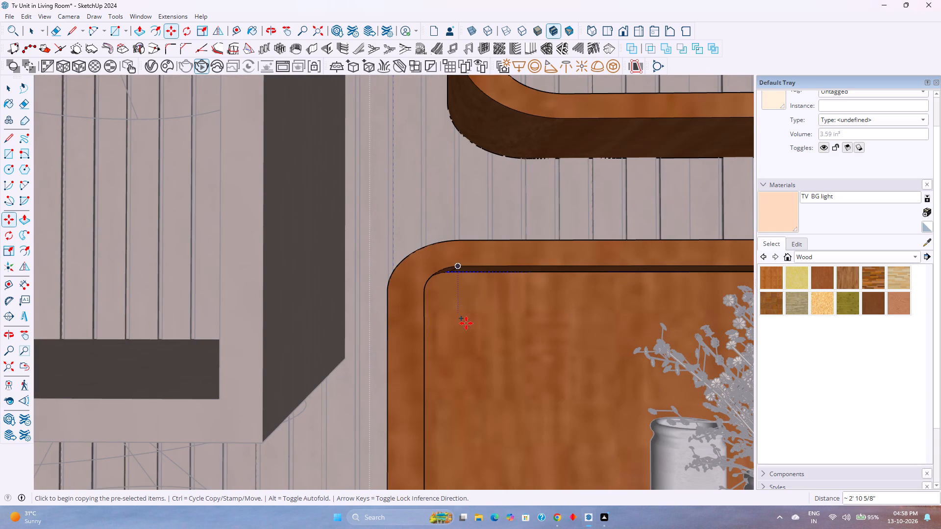
Copy the light strip from the middle box's front ceiling corner to the bottom box's matching corner, about 2' 10 9/16" away.
{"action": "left_click", "coordinate": [461, 264]}
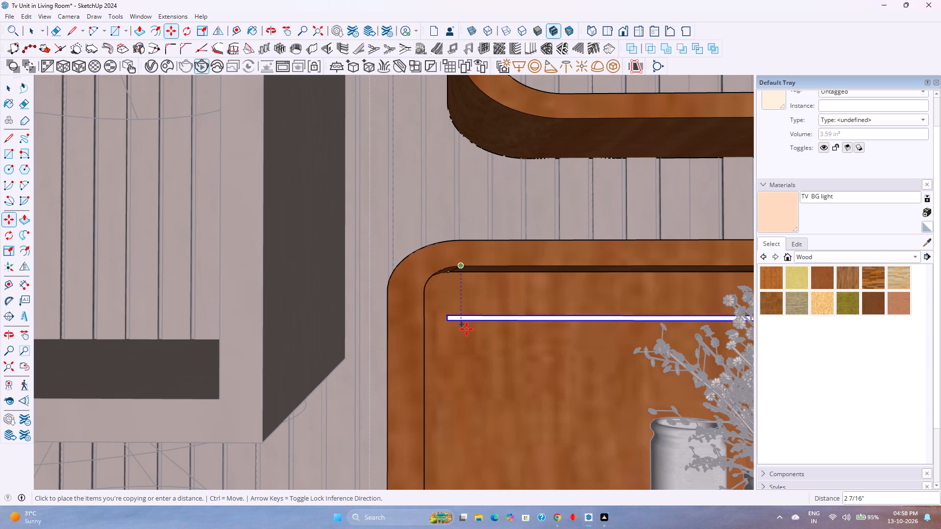
{"action": "scroll", "coordinate": [467, 329], "scroll_direction": "down", "scroll_amount": 9}
{"action": "middle_click_drag", "start_coordinate": [475, 348], "coordinate": [441, 265], "text": "shift"}
{"action": "middle_click", "coordinate": [441, 265], "text": "shift"}
{"action": "middle_click_drag", "start_coordinate": [487, 417], "coordinate": [361, 280], "text": "shift"}
{"action": "middle_click", "coordinate": [361, 280], "text": "shift"}
{"action": "scroll", "coordinate": [421, 356], "scroll_direction": "up", "scroll_amount": 1}
{"action": "middle_click_drag", "start_coordinate": [480, 363], "coordinate": [443, 303]}
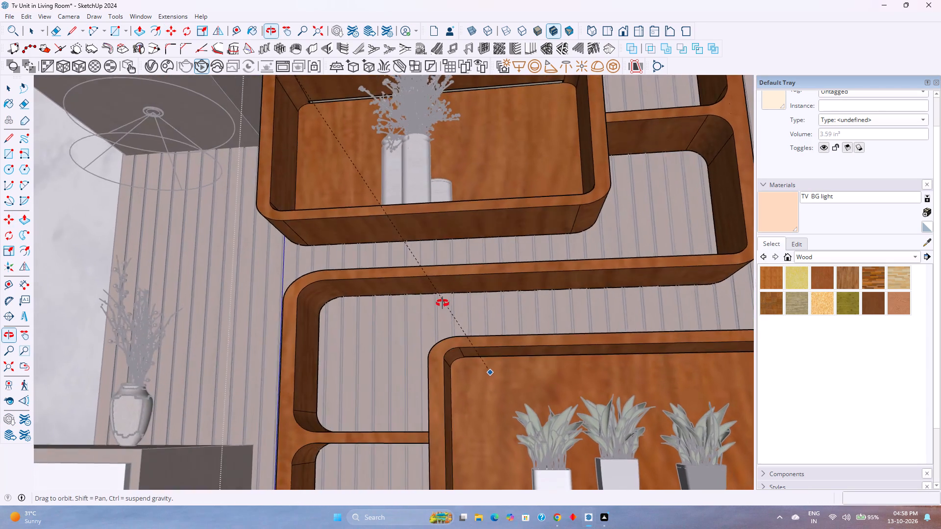
{"action": "middle_click_drag", "start_coordinate": [443, 303], "coordinate": [421, 289]}
{"action": "middle_click", "coordinate": [421, 289]}
{"action": "scroll", "coordinate": [473, 347], "scroll_direction": "up", "scroll_amount": 5}
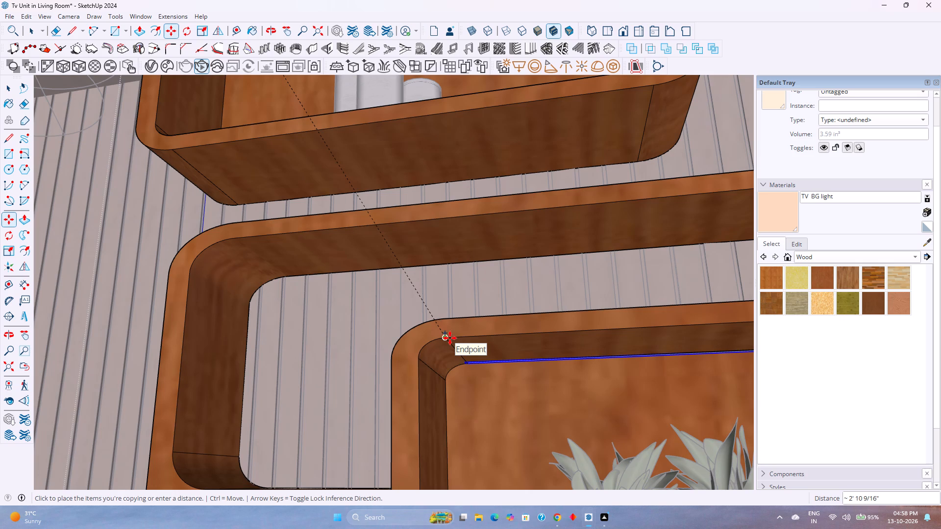
{"action": "left_click", "coordinate": [450, 338]}
Move the bottom box's light strip from its end corner onto the rear corner of the flat ceiling edge.
{"action": "scroll", "coordinate": [452, 372], "scroll_direction": "up", "scroll_amount": 14}
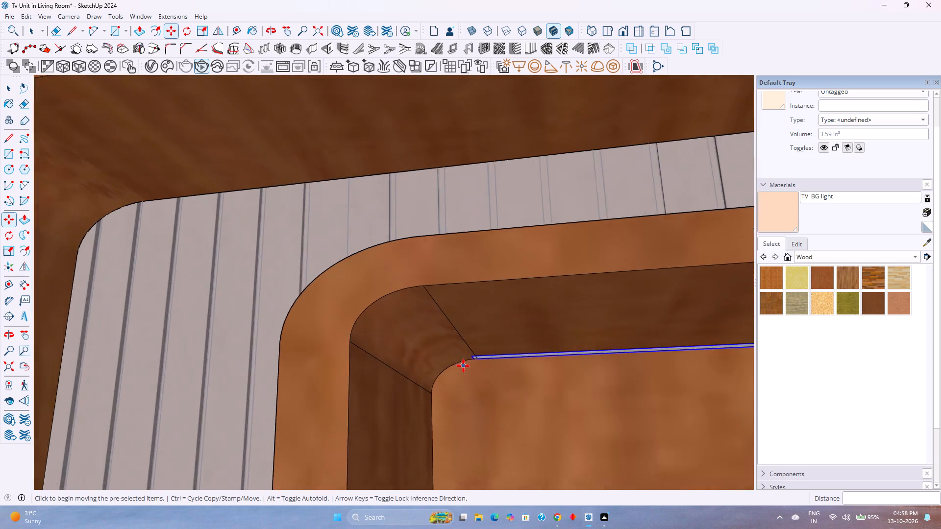
{"action": "scroll", "coordinate": [463, 366], "scroll_direction": "up", "scroll_amount": 16}
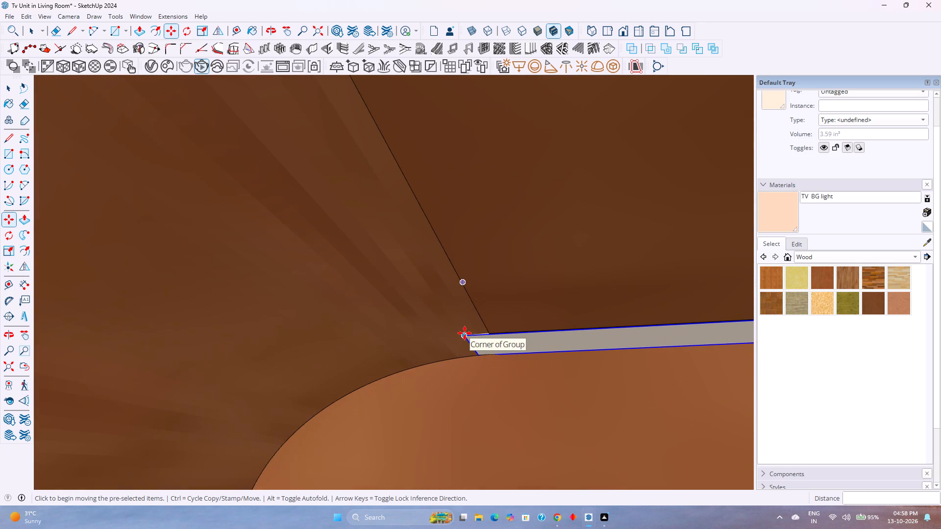
{"action": "left_click", "coordinate": [465, 333]}
{"action": "left_click", "coordinate": [490, 332]}
Move the middle box's light strip about 1/8" along the red axis to the flat ceiling's edge, and exit the group.
{"action": "scroll", "coordinate": [484, 341], "scroll_direction": "down", "scroll_amount": 11}
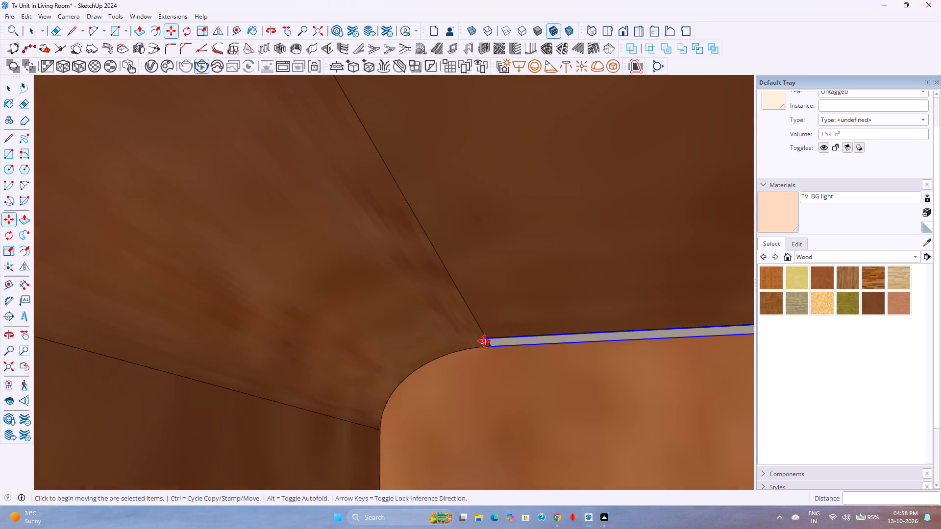
{"action": "scroll", "coordinate": [484, 341], "scroll_direction": "down", "scroll_amount": 19}
{"action": "middle_click_drag", "start_coordinate": [477, 331], "coordinate": [509, 511], "text": "shift"}
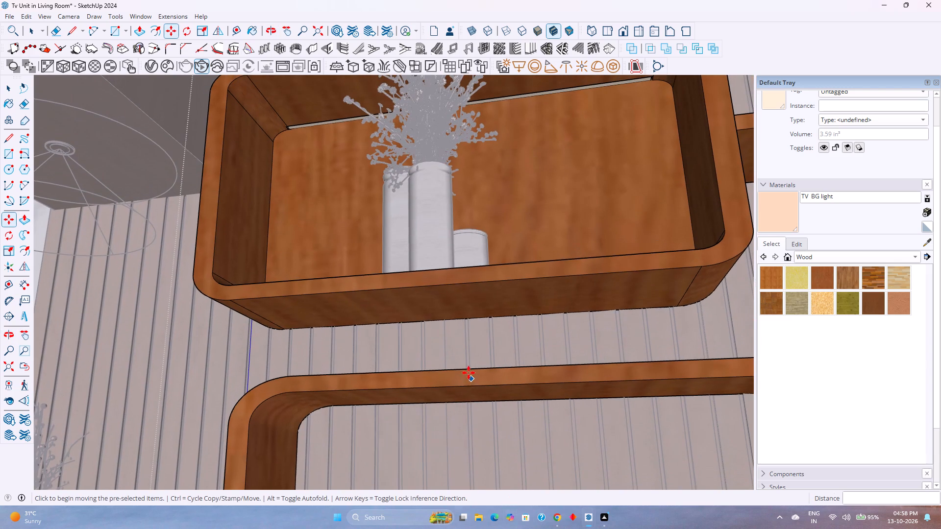
{"action": "scroll", "coordinate": [280, 93], "scroll_direction": "up", "scroll_amount": 13}
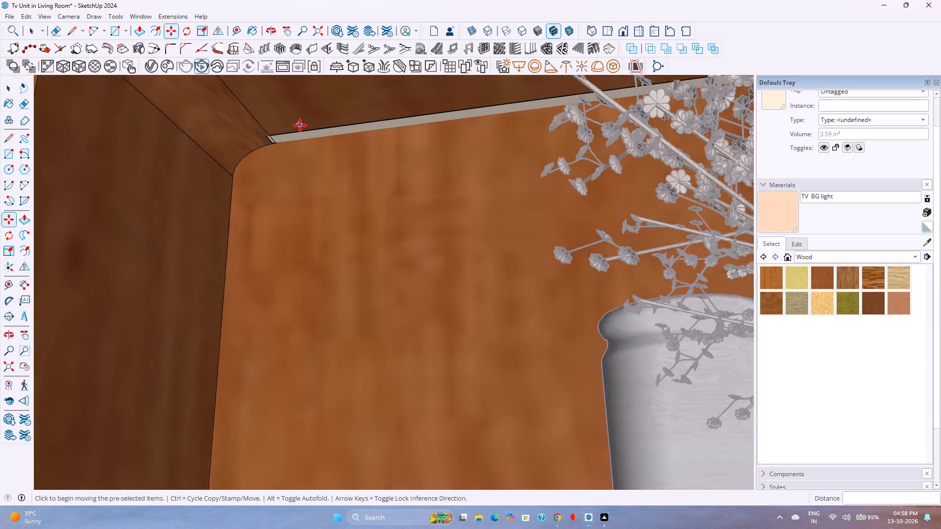
{"action": "scroll", "coordinate": [300, 125], "scroll_direction": "up", "scroll_amount": 6}
{"action": "key", "text": "space"}
{"action": "left_click", "coordinate": [271, 148]}
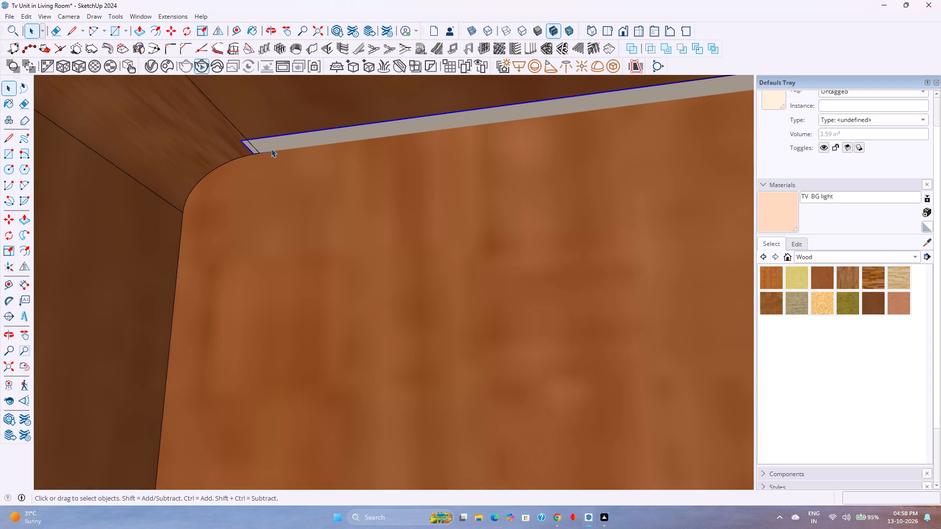
{"action": "key", "text": "m"}
{"action": "left_click", "coordinate": [241, 144]}
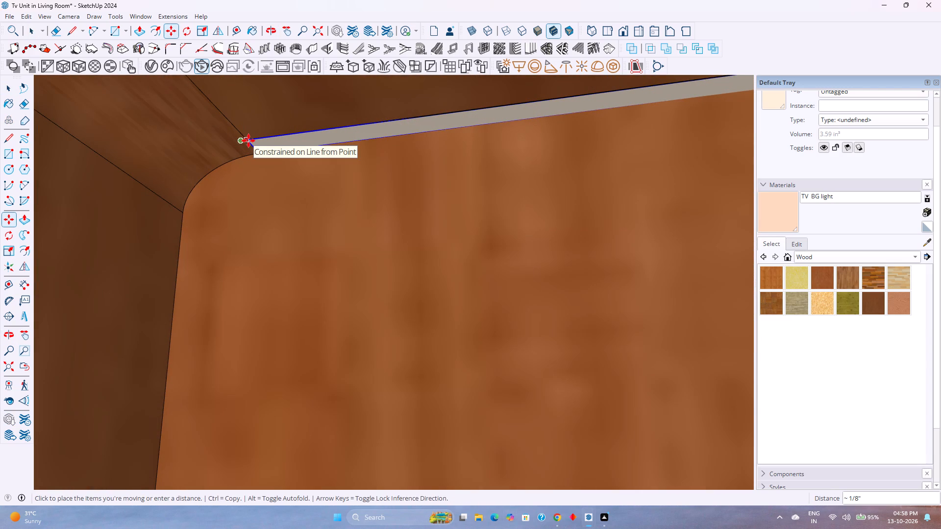
{"action": "scroll", "coordinate": [248, 141], "scroll_direction": "up", "scroll_amount": 11}
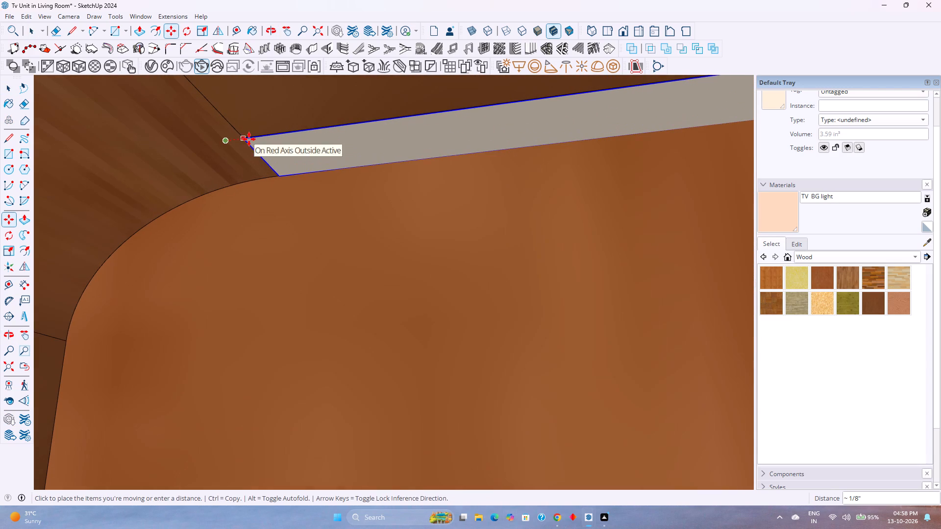
{"action": "left_click", "coordinate": [249, 139]}
{"action": "key", "text": "space"}
{"action": "scroll", "coordinate": [263, 189], "scroll_direction": "down", "scroll_amount": 16}
{"action": "middle_click_drag", "start_coordinate": [416, 234], "coordinate": [410, 235], "text": "shift"}
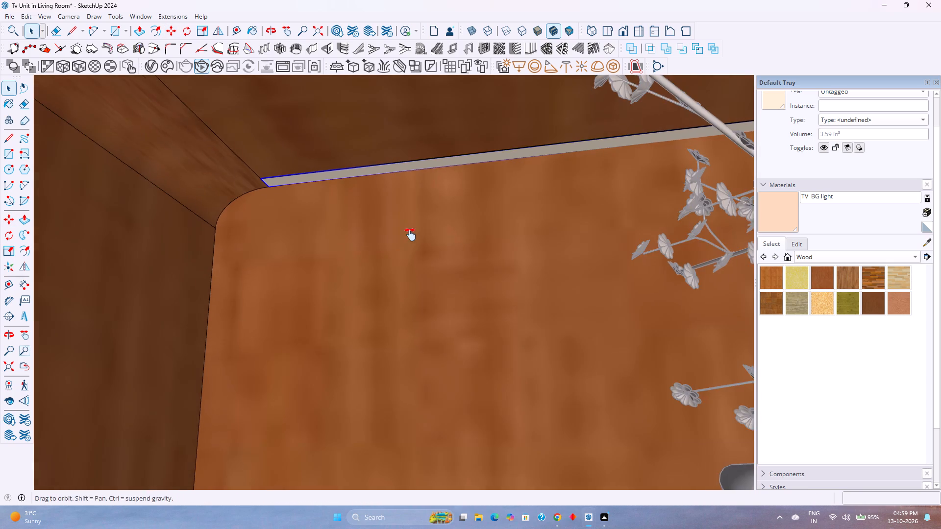
{"action": "middle_click_drag", "start_coordinate": [410, 235], "coordinate": [249, 249], "text": "shift"}
{"action": "scroll", "coordinate": [242, 250], "scroll_direction": "down", "scroll_amount": 18}
{"action": "scroll", "coordinate": [468, 220], "scroll_direction": "up", "scroll_amount": 1}
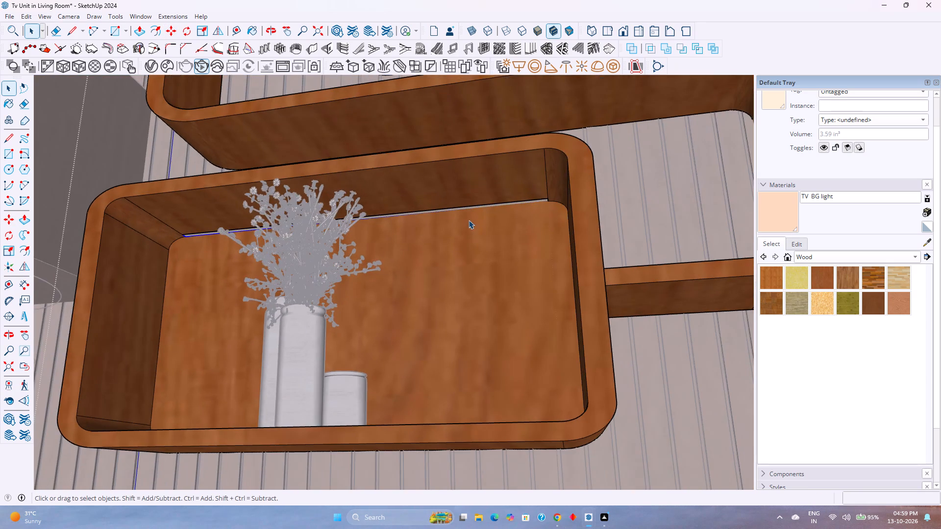
{"action": "scroll", "coordinate": [469, 220], "scroll_direction": "down", "scroll_amount": 3}
{"action": "middle_click_drag", "start_coordinate": [475, 211], "coordinate": [462, 347], "text": "shift"}
{"action": "scroll", "coordinate": [463, 301], "scroll_direction": "down", "scroll_amount": 1}
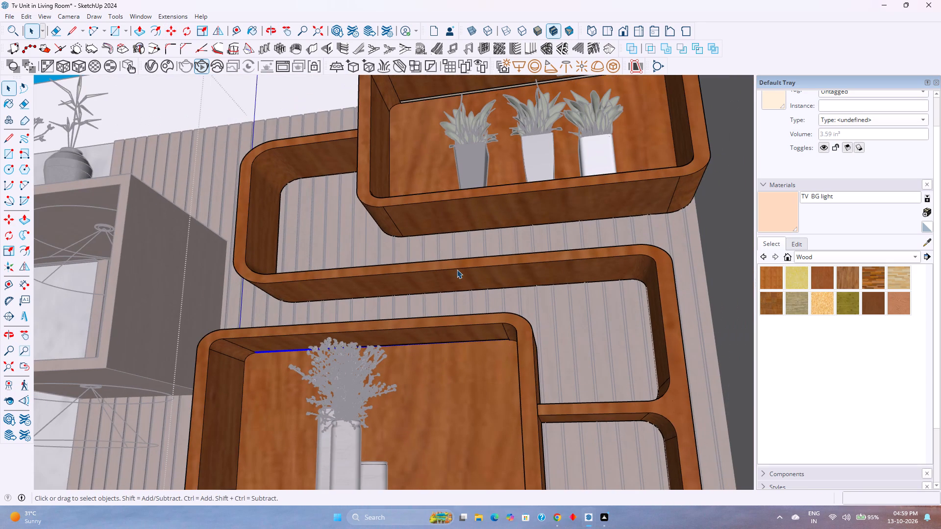
{"action": "key", "text": "Escape"}
{"action": "key", "text": "Escape"}
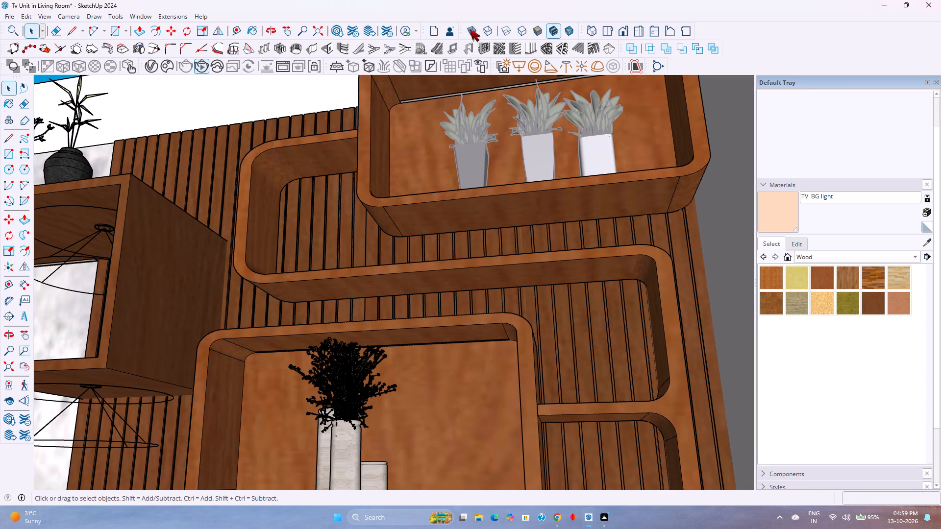
Set the standard Right view and frame the TV unit with its box shelves for rendering.
{"action": "left_click", "coordinate": [621, 29]}
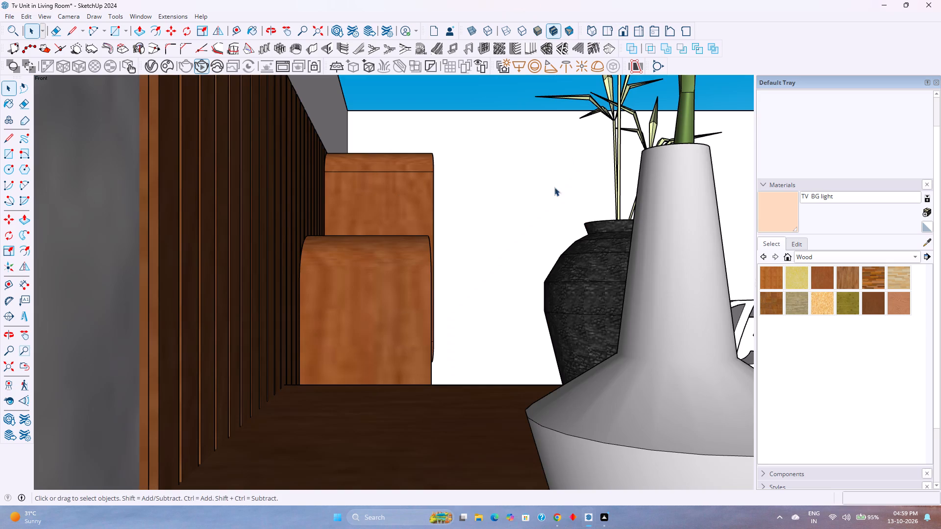
{"action": "left_click", "coordinate": [639, 32]}
{"action": "scroll", "coordinate": [400, 268], "scroll_direction": "down", "scroll_amount": 4}
{"action": "middle_click_drag", "start_coordinate": [373, 303], "coordinate": [417, 254], "text": "shift"}
{"action": "scroll", "coordinate": [436, 249], "scroll_direction": "down", "scroll_amount": 5}
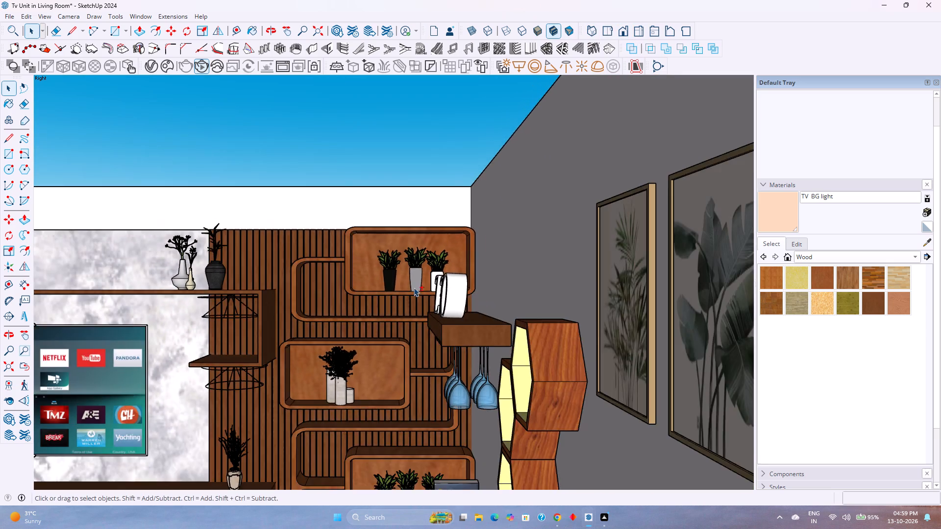
{"action": "middle_click_drag", "start_coordinate": [375, 322], "coordinate": [460, 231], "text": "shift"}
{"action": "middle_click", "coordinate": [463, 230], "text": "shift"}
{"action": "middle_click_drag", "start_coordinate": [423, 276], "coordinate": [578, 234], "text": "shift"}
{"action": "middle_click_drag", "start_coordinate": [382, 289], "coordinate": [426, 292], "text": "shift"}
{"action": "scroll", "coordinate": [428, 292], "scroll_direction": "down", "scroll_amount": 1}
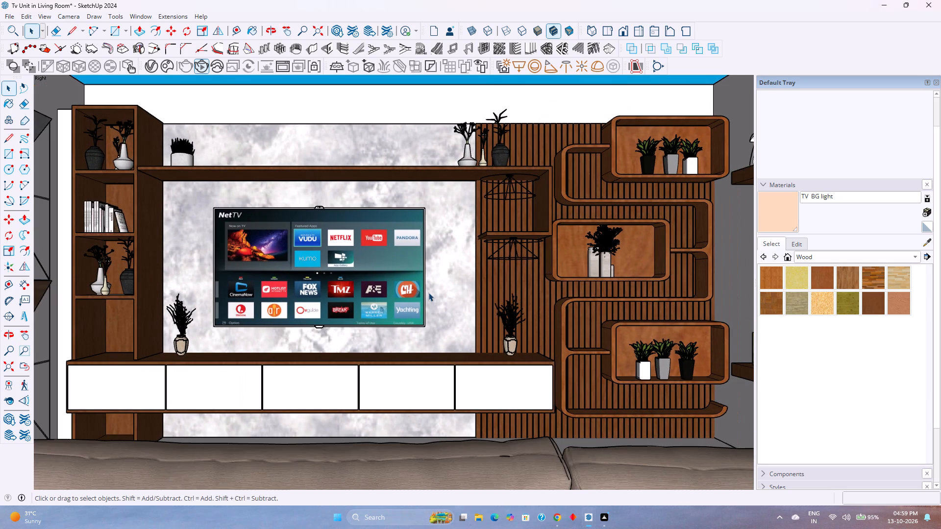
{"action": "scroll", "coordinate": [425, 286], "scroll_direction": "up", "scroll_amount": 1}
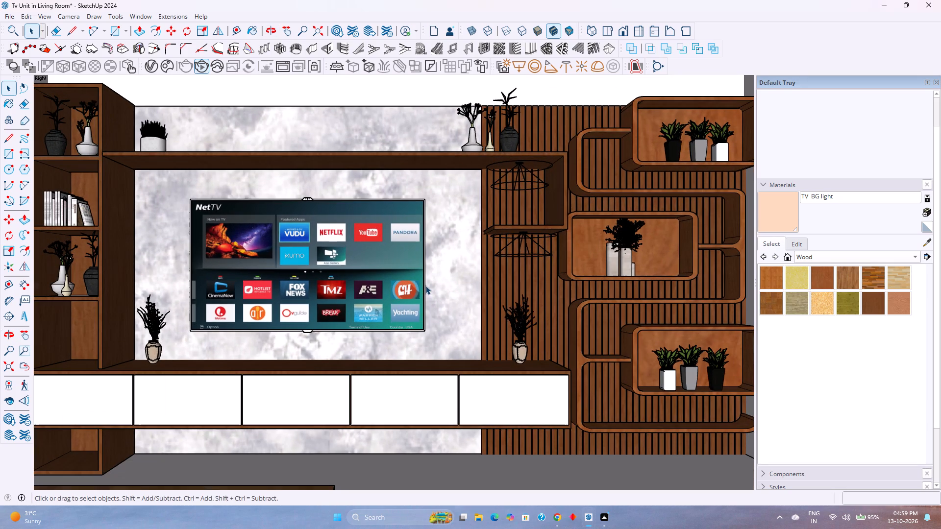
Restart the interactive render for the framed TV unit view.
{"action": "left_click", "coordinate": [204, 70]}
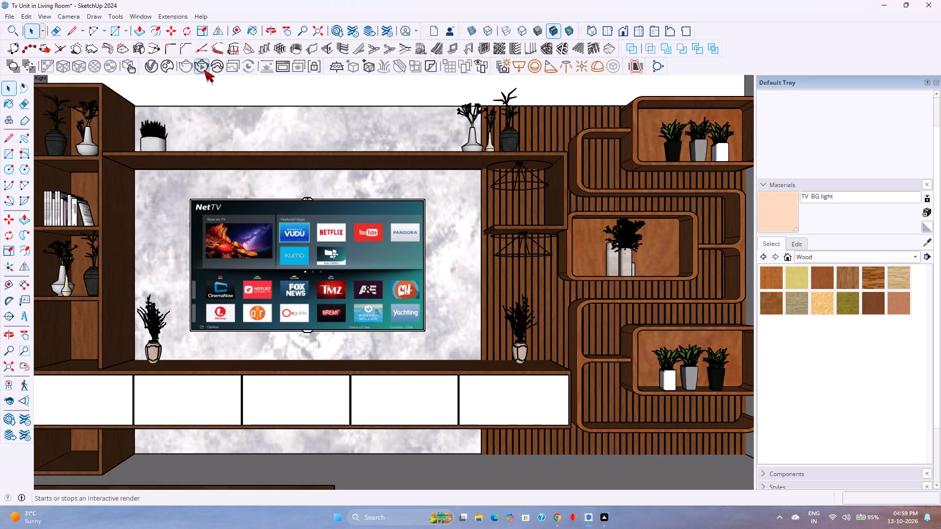
{"action": "left_click", "coordinate": [203, 65]}
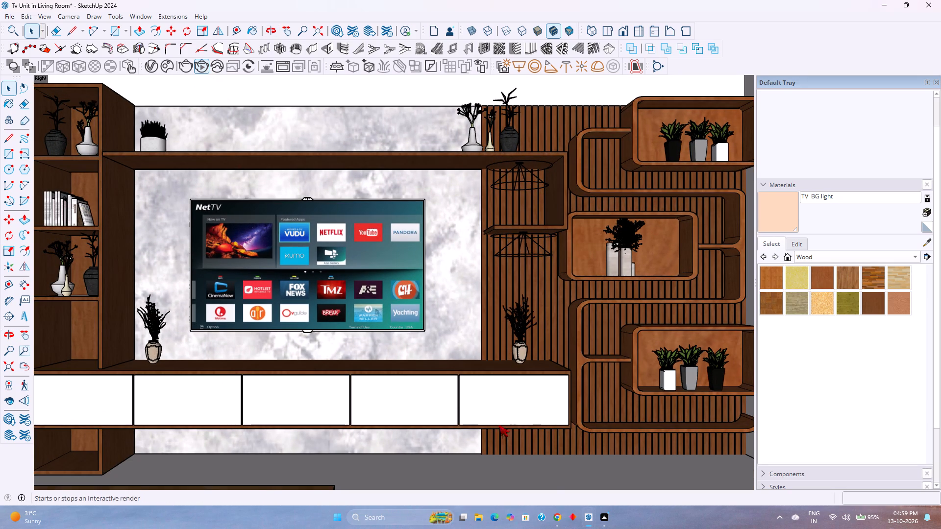
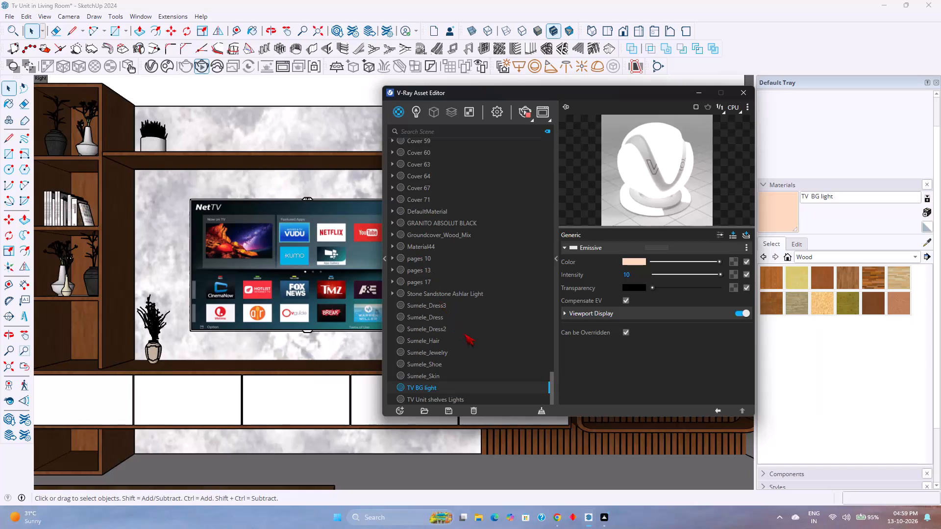
Compare the TV BG light and TV Unit shelves Lights materials, and set the TV Unit shelves Lights emissive intensity to 100.
{"action": "scroll", "coordinate": [465, 334], "scroll_direction": "down", "scroll_amount": 6}
{"action": "left_click", "coordinate": [437, 399]}
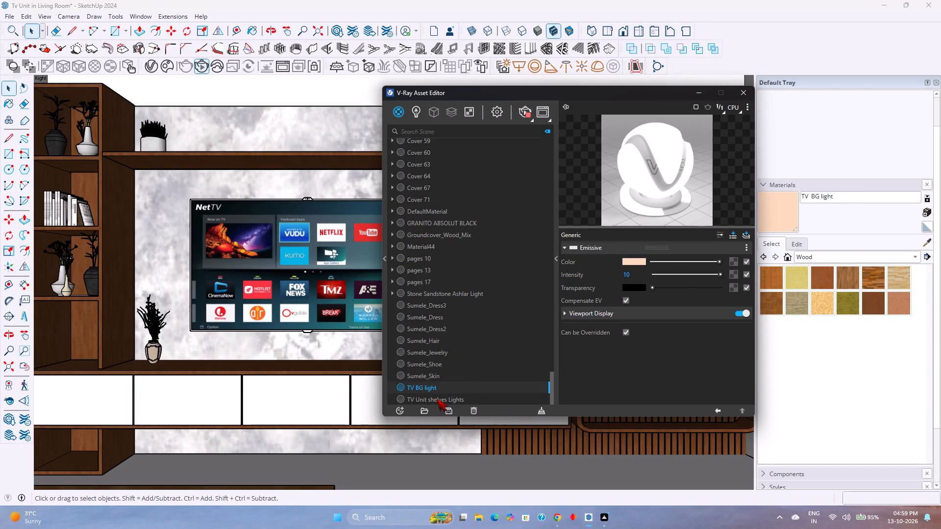
{"action": "left_click", "coordinate": [437, 389]}
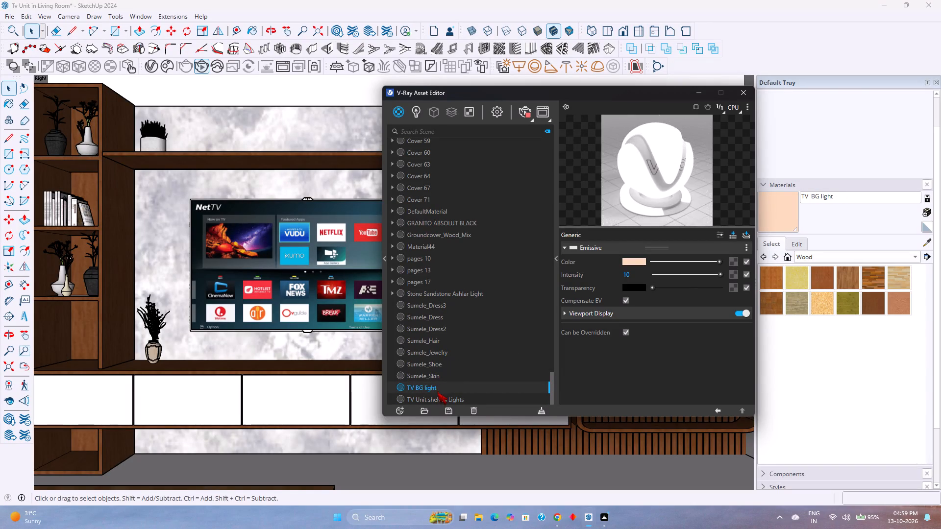
{"action": "left_click", "coordinate": [437, 400]}
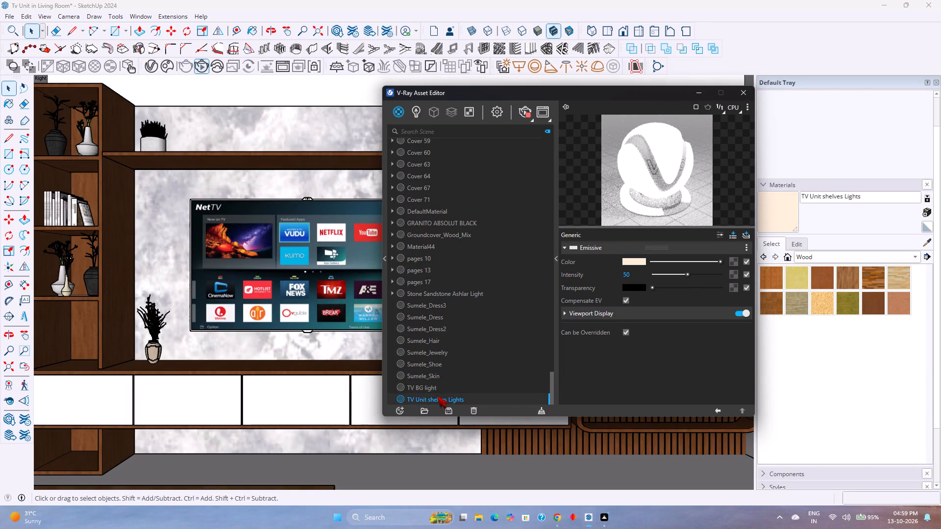
{"action": "left_click", "coordinate": [437, 388]}
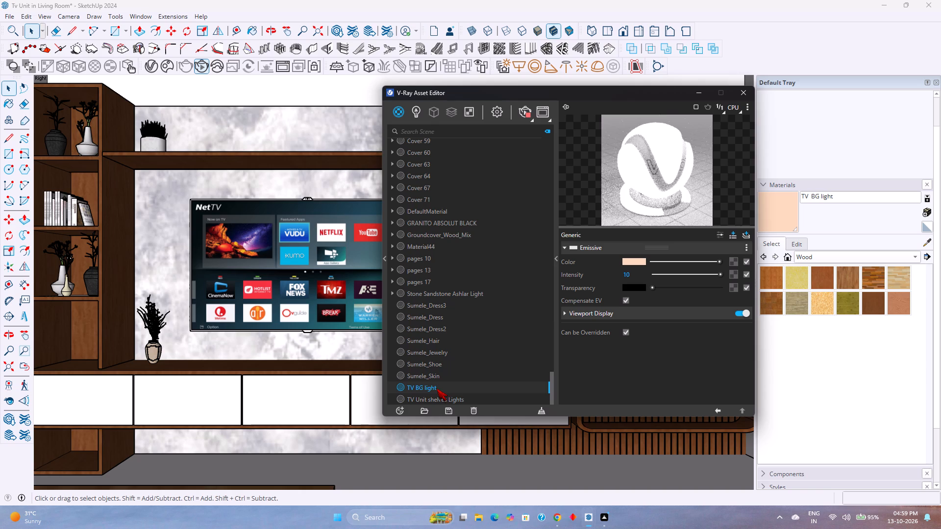
{"action": "key", "text": "Escape"}
{"action": "left_click", "coordinate": [436, 400]}
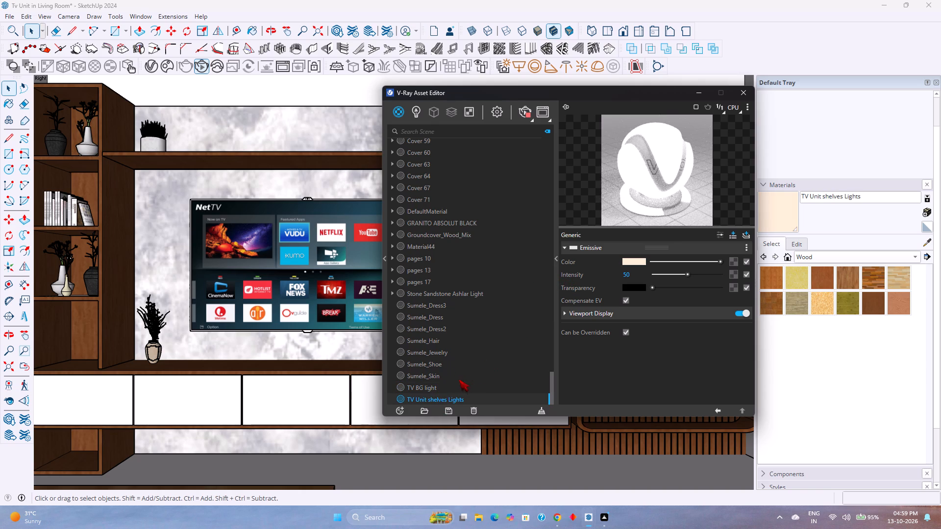
{"action": "left_click", "coordinate": [451, 389]}
{"action": "left_click", "coordinate": [439, 397]}
{"action": "left_click_drag", "start_coordinate": [685, 274], "coordinate": [734, 273]}
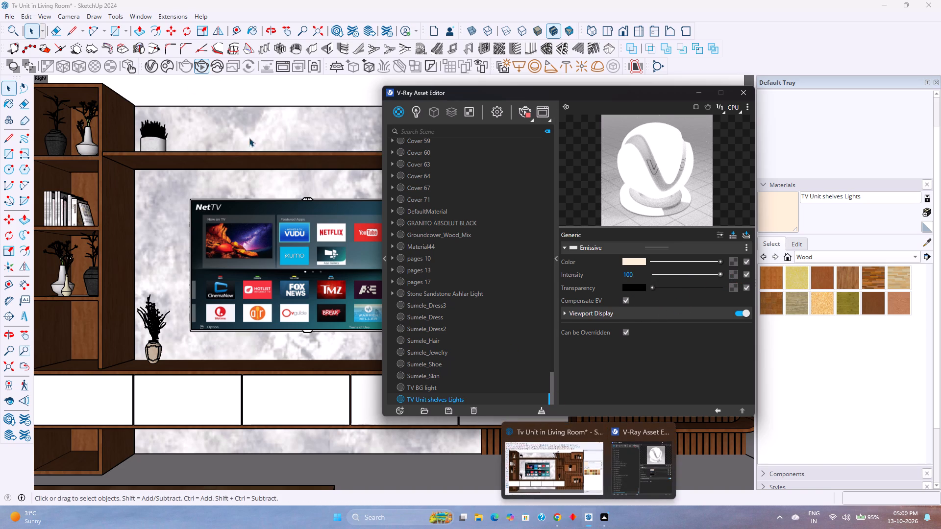
Restart the interactive render to check the shelf lighting, and close the render and asset windows.
{"action": "left_click", "coordinate": [199, 67]}
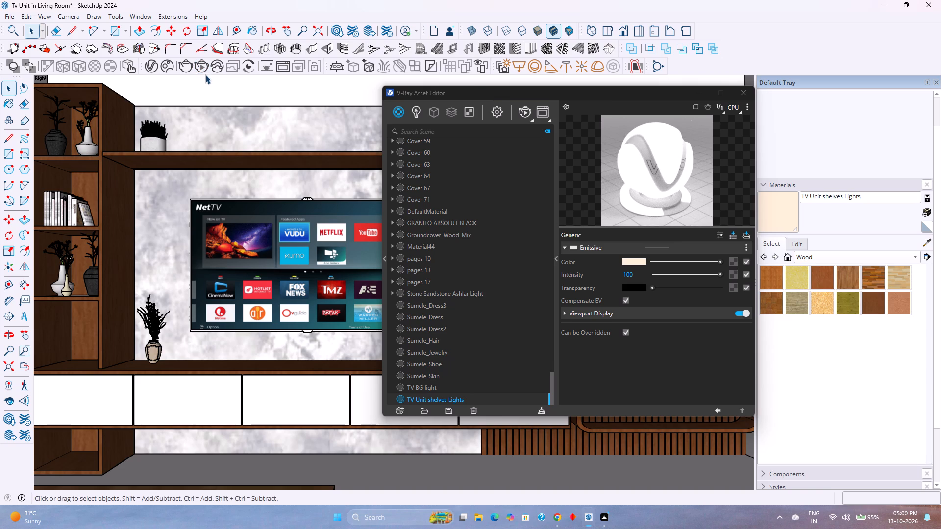
{"action": "left_click", "coordinate": [203, 63]}
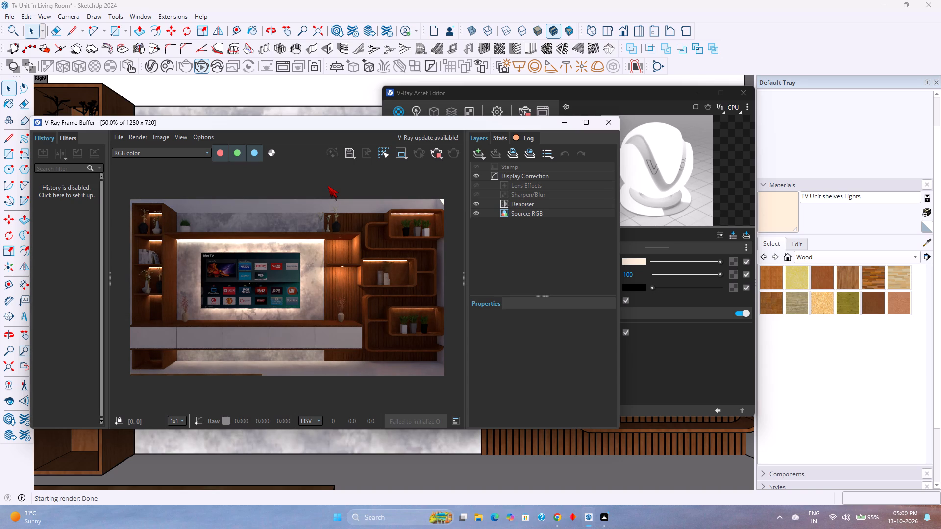
{"action": "key", "text": "Escape"}
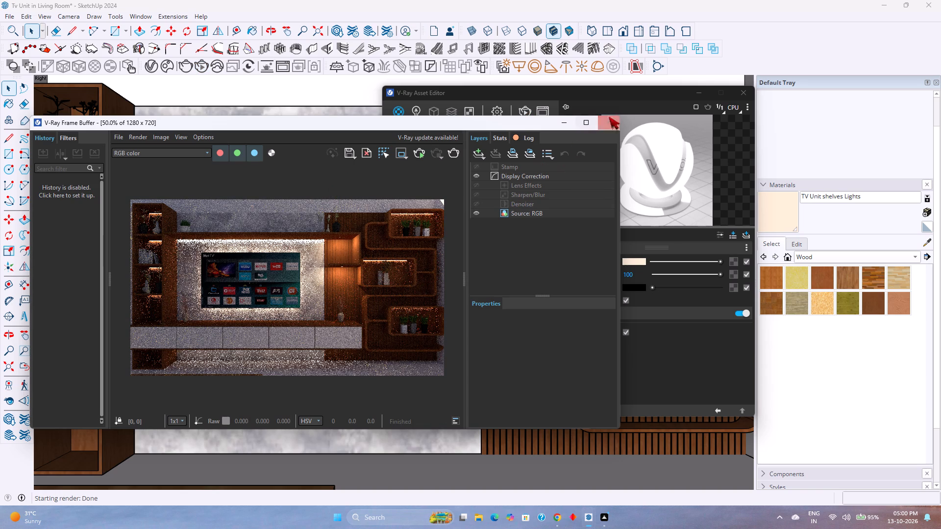
{"action": "left_click", "coordinate": [609, 126]}
{"action": "left_click", "coordinate": [704, 92]}
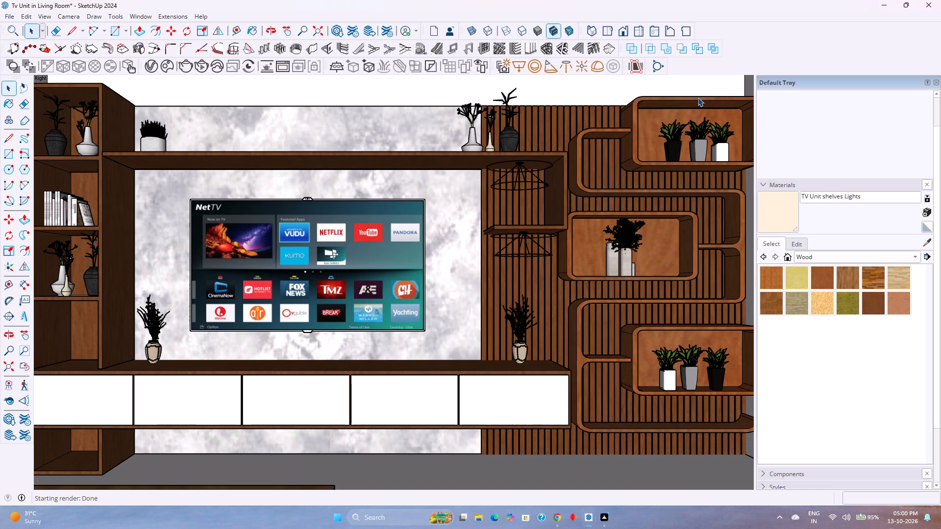
Undo the recent TV unit lighting edits back to where the walls are hidden, and redo the step that restores the walls.
{"action": "key", "text": "ctrl+z"}
{"action": "key", "text": "ctrl+z"}
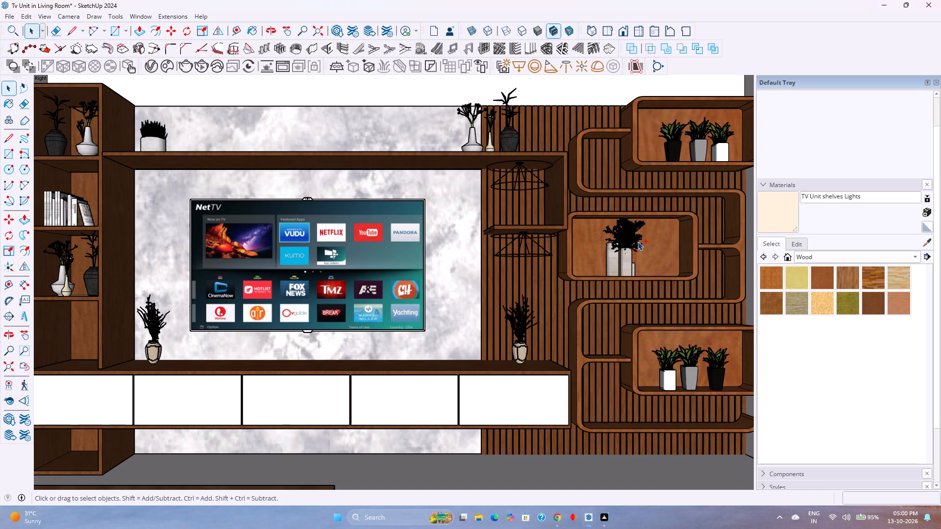
{"action": "key", "text": "ctrl+z"}
{"action": "key", "text": "ctrl+z"}
{"action": "key", "text": "ctrl+z"}
{"action": "key", "text": "ctrl+z"}
{"action": "key", "text": "ctrl+z"}
{"action": "key", "text": "ctrl+z"}
{"action": "key", "text": "ctrl+z"}
{"action": "key", "text": "ctrl+z"}
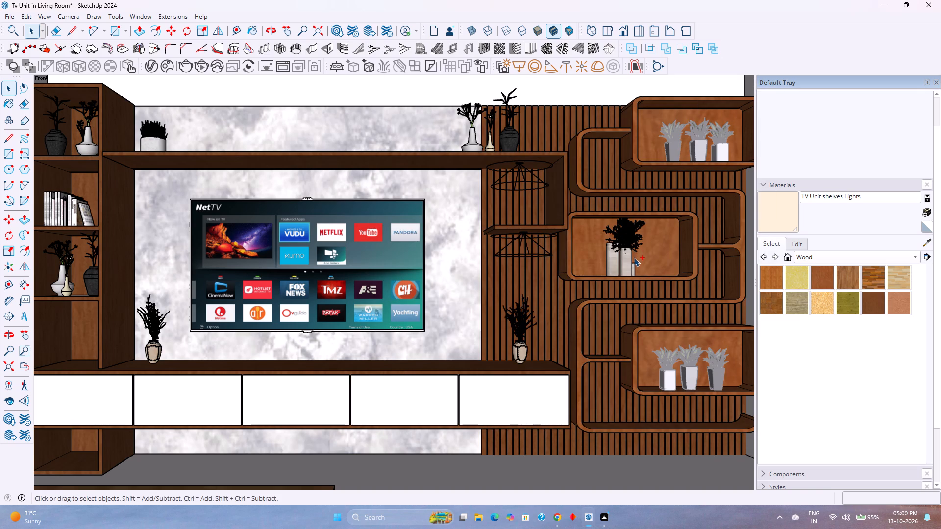
{"action": "key", "text": "ctrl+z"}
{"action": "key", "text": "ctrl+z"}
{"action": "key", "text": "ctrl+z"}
{"action": "key", "text": "ctrl+z"}
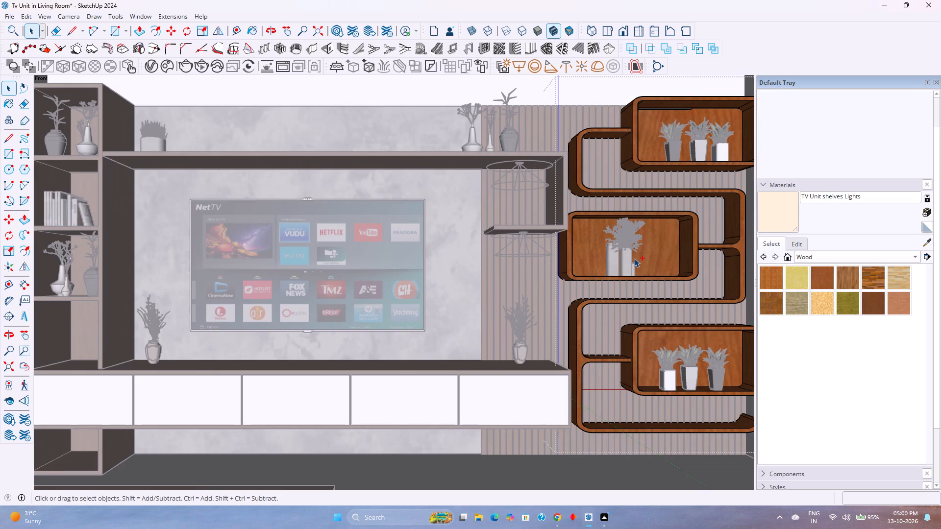
{"action": "key", "text": "ctrl+z"}
{"action": "key", "text": "ctrl+z"}
{"action": "key", "text": "ctrl+z"}
{"action": "key", "text": "ctrl+z"}
{"action": "key", "text": "ctrl+z"}
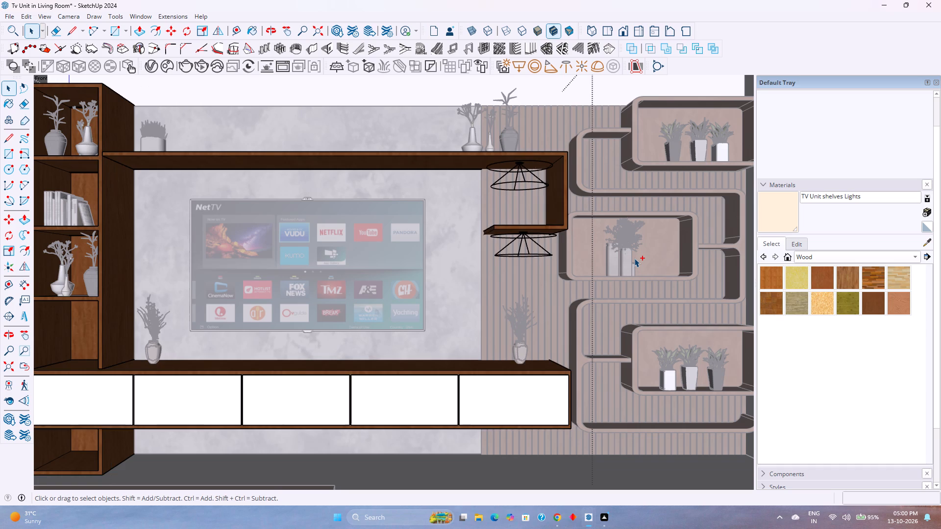
{"action": "key", "text": "ctrl+z"}
{"action": "key", "text": "ctrl+z"}
{"action": "key", "text": "ctrl+z"}
{"action": "key", "text": "ctrl+z"}
{"action": "key", "text": "ctrl+z"}
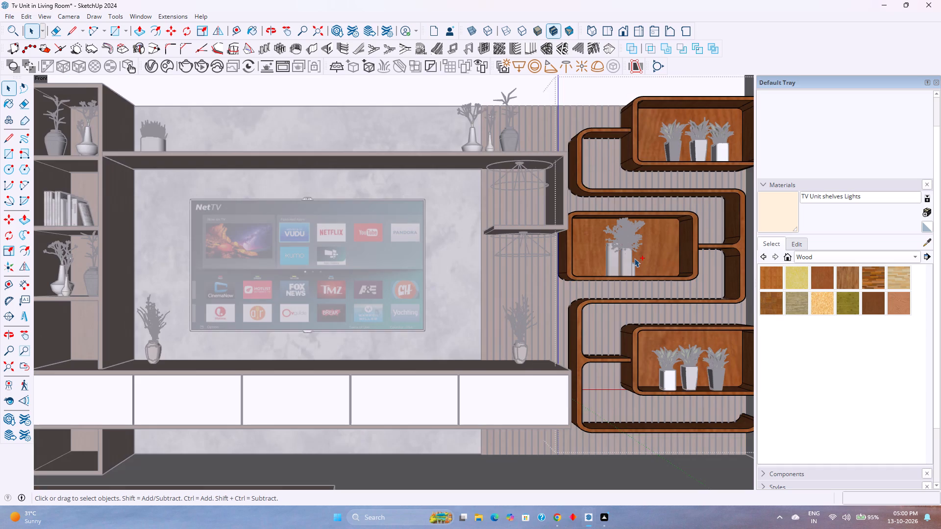
{"action": "key", "text": "ctrl+z"}
{"action": "key", "text": "ctrl+z"}
{"action": "key", "text": "ctrl+z"}
{"action": "key", "text": "ctrl+z"}
{"action": "key", "text": "ctrl+z"}
{"action": "key", "text": "ctrl+z"}
{"action": "key", "text": "ctrl+z"}
{"action": "key", "text": "ctrl+z"}
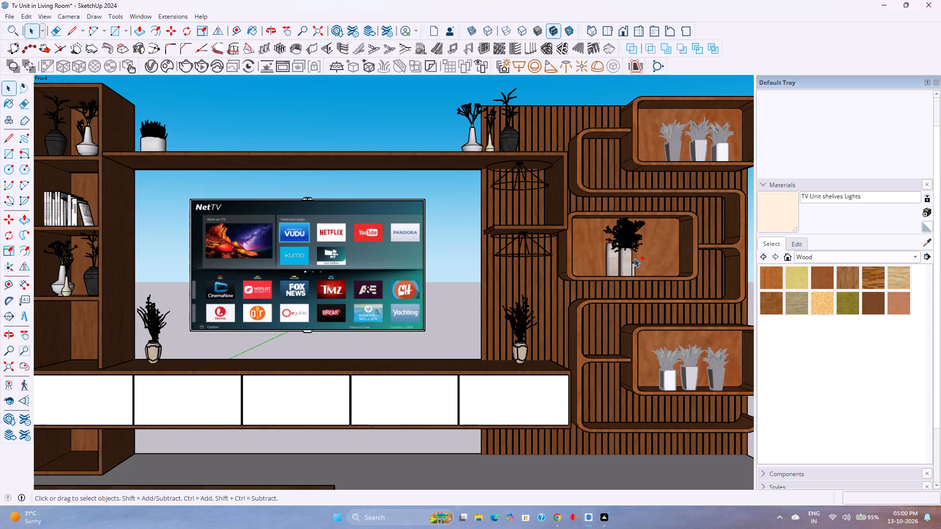
{"action": "key", "text": "ctrl+y"}
Examine the light strips under the shelves of the tall open cabinet beside the TV.
{"action": "key", "text": "space"}
{"action": "middle_click_drag", "start_coordinate": [207, 264], "coordinate": [215, 264], "text": "shift"}
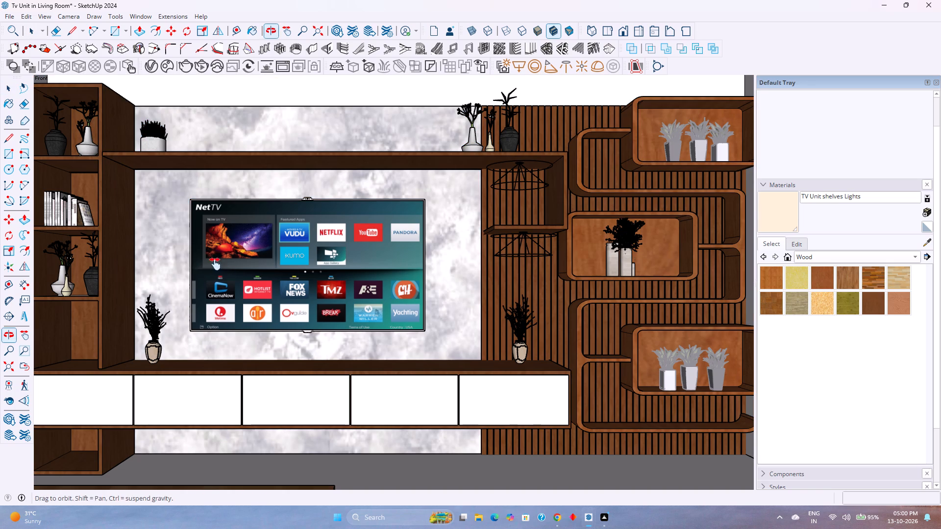
{"action": "middle_click_drag", "start_coordinate": [215, 264], "coordinate": [310, 287], "text": "shift"}
{"action": "scroll", "coordinate": [148, 289], "scroll_direction": "up", "scroll_amount": 14}
{"action": "middle_click_drag", "start_coordinate": [204, 246], "coordinate": [223, 211]}
{"action": "middle_click", "coordinate": [223, 211]}
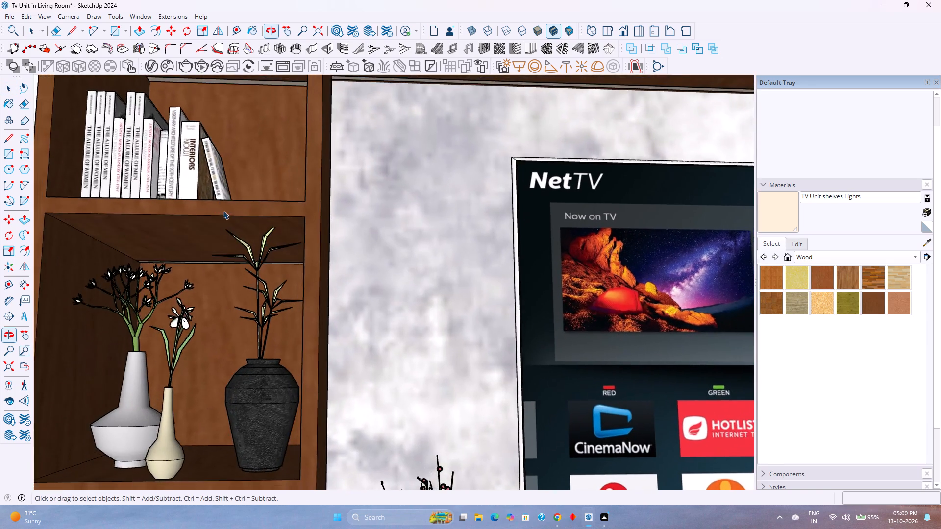
{"action": "scroll", "coordinate": [199, 274], "scroll_direction": "up", "scroll_amount": 14}
{"action": "scroll", "coordinate": [211, 249], "scroll_direction": "down", "scroll_amount": 13}
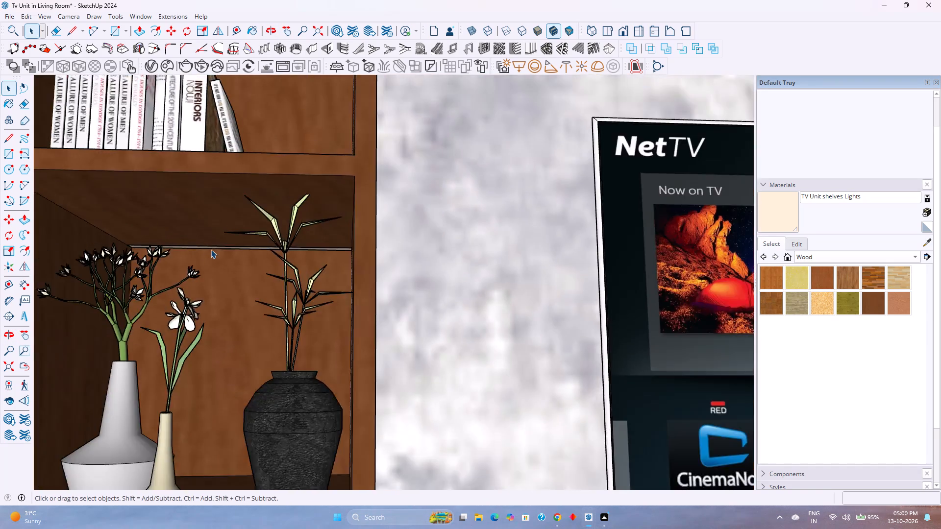
{"action": "scroll", "coordinate": [211, 249], "scroll_direction": "down", "scroll_amount": 4}
{"action": "middle_click_drag", "start_coordinate": [212, 249], "coordinate": [166, 293], "text": "shift"}
{"action": "scroll", "coordinate": [165, 294], "scroll_direction": "down", "scroll_amount": 11}
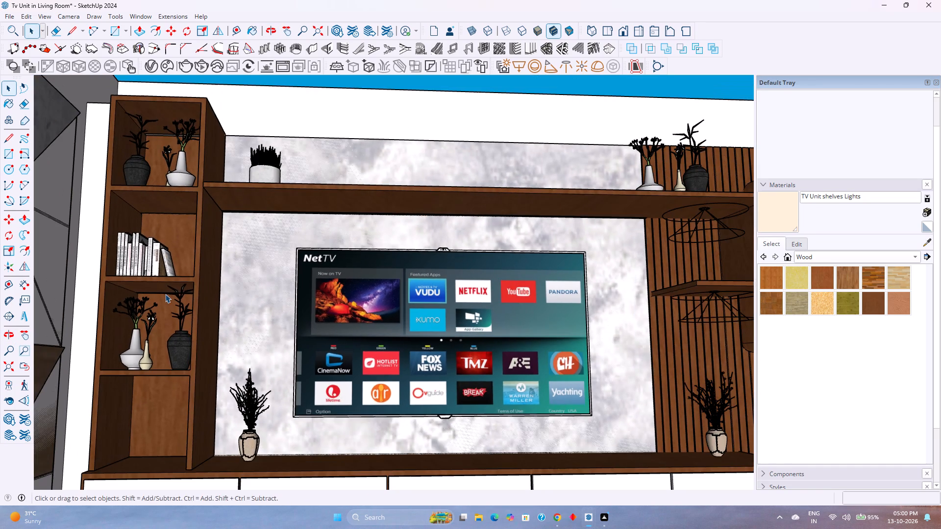
{"action": "middle_click_drag", "start_coordinate": [341, 285], "coordinate": [391, 297], "text": "shift"}
{"action": "middle_click", "coordinate": [391, 297], "text": "shift"}
{"action": "scroll", "coordinate": [261, 235], "scroll_direction": "up", "scroll_amount": 7}
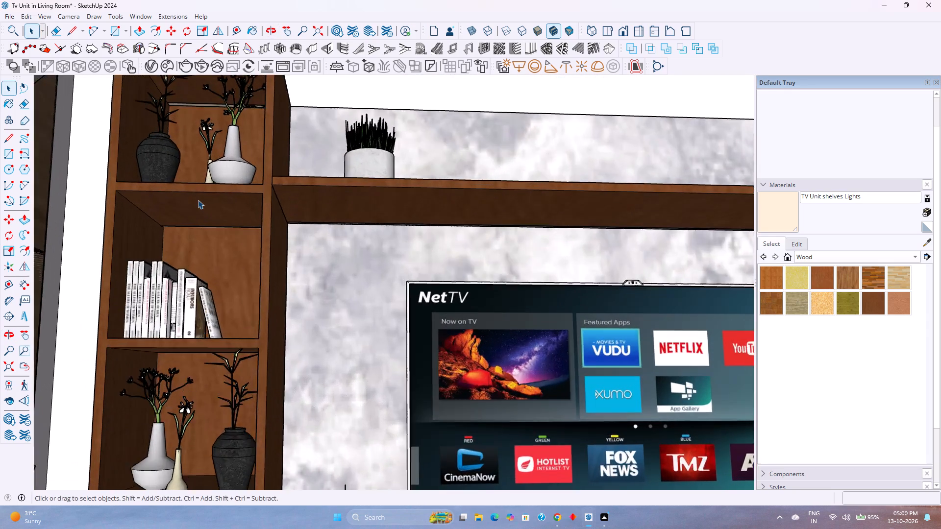
{"action": "scroll", "coordinate": [198, 200], "scroll_direction": "up", "scroll_amount": 7}
{"action": "middle_click_drag", "start_coordinate": [206, 224], "coordinate": [268, 168]}
{"action": "middle_click", "coordinate": [268, 167]}
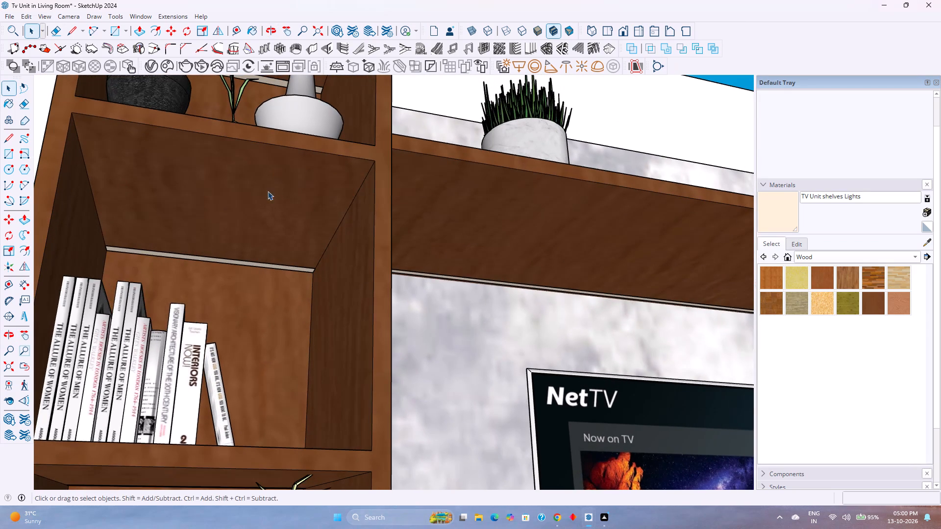
{"action": "scroll", "coordinate": [266, 186], "scroll_direction": "down", "scroll_amount": 5}
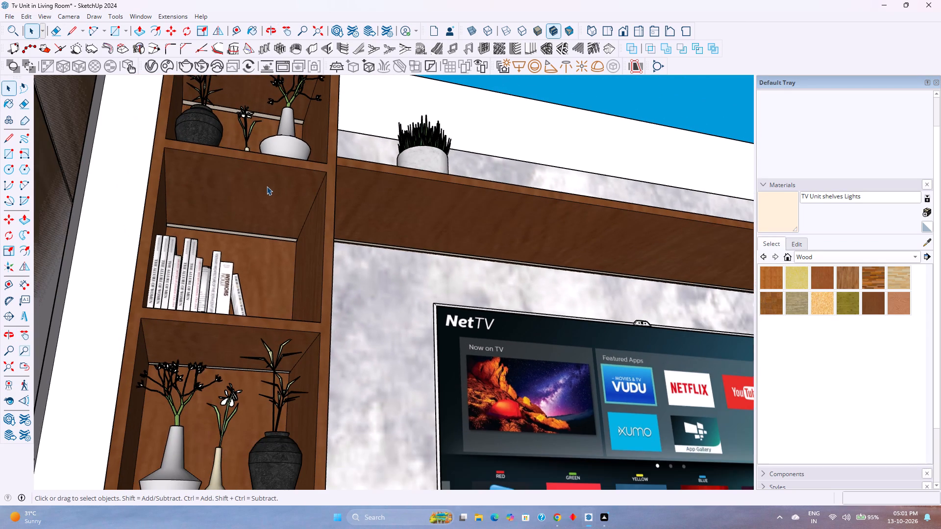
{"action": "scroll", "coordinate": [267, 186], "scroll_direction": "down", "scroll_amount": 1}
{"action": "middle_click_drag", "start_coordinate": [255, 129], "coordinate": [227, 282], "text": "shift"}
{"action": "scroll", "coordinate": [259, 233], "scroll_direction": "up", "scroll_amount": 6}
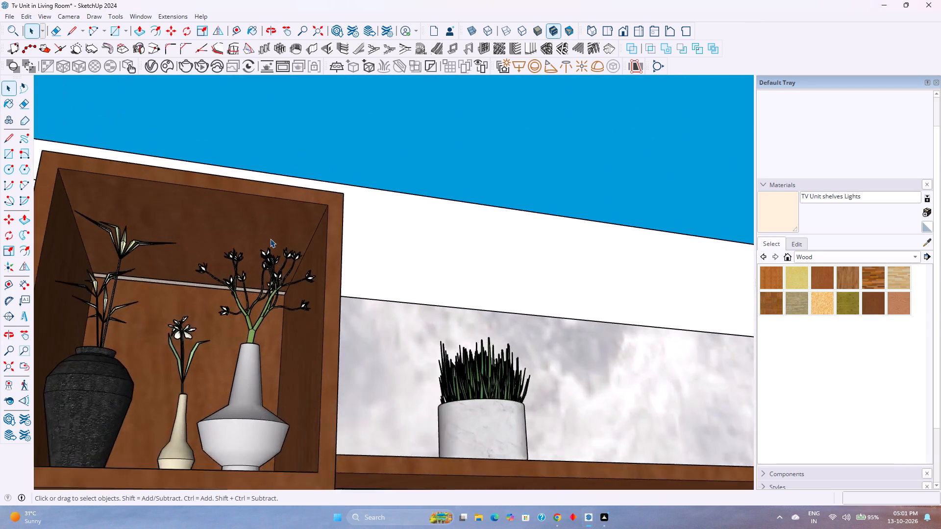
{"action": "scroll", "coordinate": [270, 239], "scroll_direction": "up", "scroll_amount": 3}
Open the tall cabinet's group and place a front-to-back guide on the top compartment's ceiling, 8" from its side edge.
{"action": "double_click", "coordinate": [291, 203]}
{"action": "left_click", "coordinate": [307, 205]}
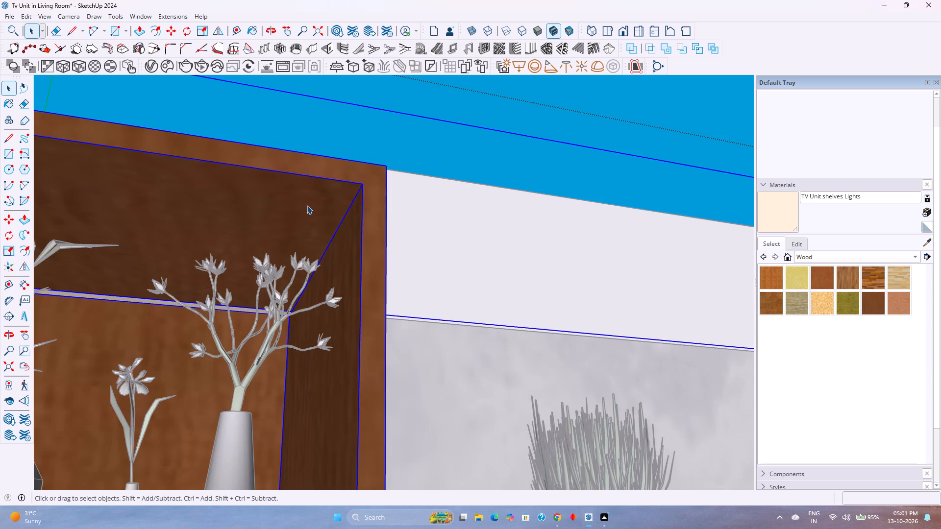
{"action": "left_click", "coordinate": [307, 205]}
{"action": "middle_click_drag", "start_coordinate": [257, 193], "coordinate": [396, 187], "text": "shift"}
{"action": "scroll", "coordinate": [396, 187], "scroll_direction": "up", "scroll_amount": 1, "text": "shift"}
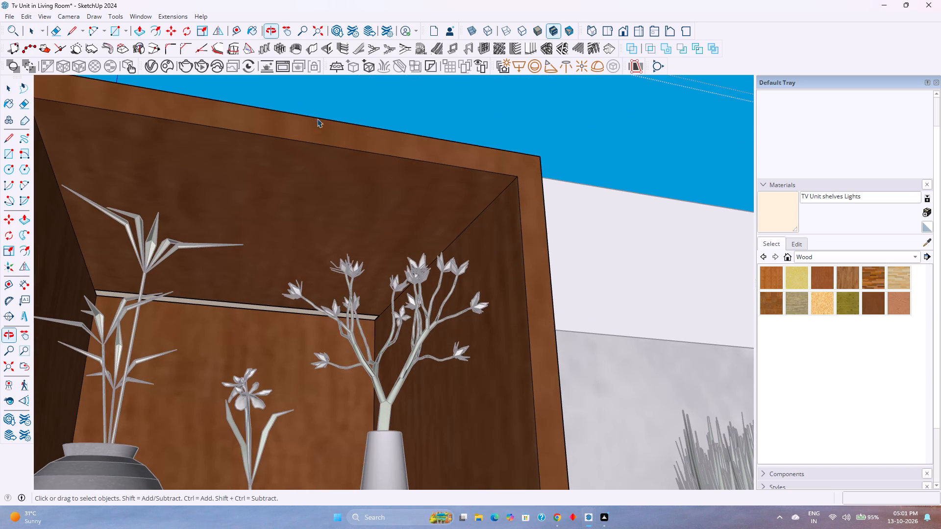
{"action": "left_click", "coordinate": [222, 33]}
{"action": "left_click", "coordinate": [231, 28]}
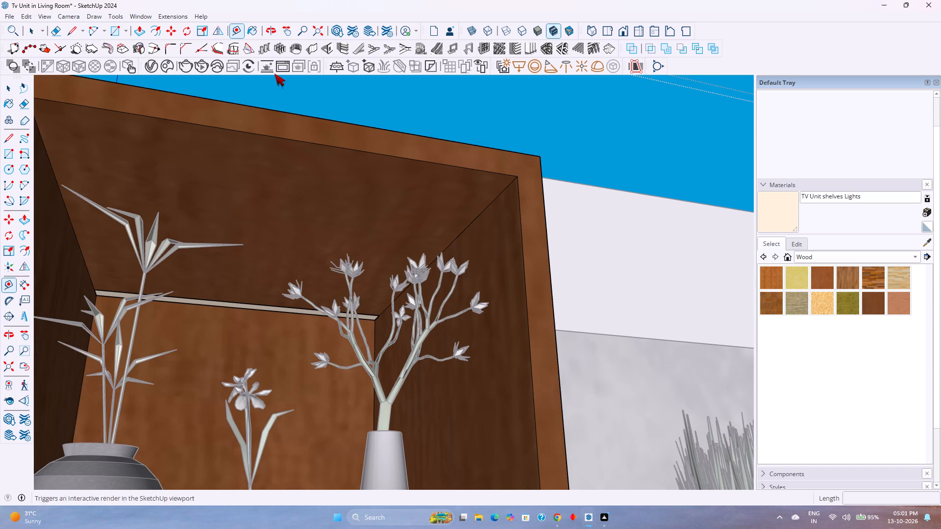
{"action": "left_click", "coordinate": [474, 220]}
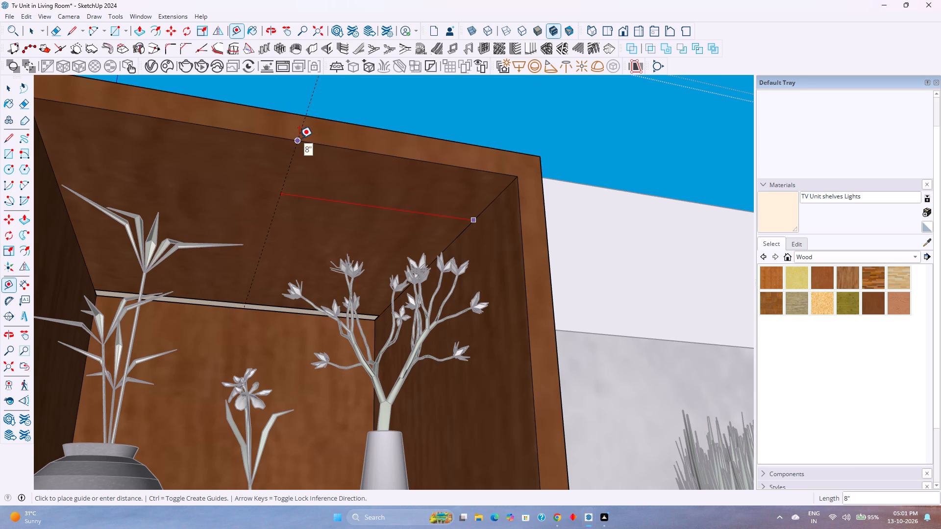
{"action": "left_click", "coordinate": [299, 138]}
Place a second guide across the top compartment's ceiling, parallel to the rear light strip and crossing the first guide.
{"action": "left_click", "coordinate": [264, 303]}
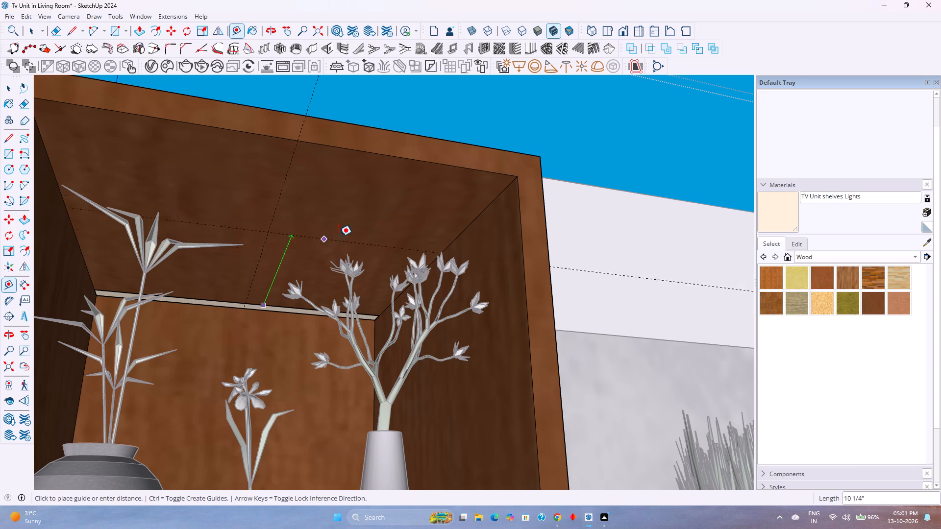
{"action": "scroll", "coordinate": [448, 248], "scroll_direction": "up", "scroll_amount": 6}
{"action": "middle_click_drag", "start_coordinate": [448, 248], "coordinate": [445, 274]}
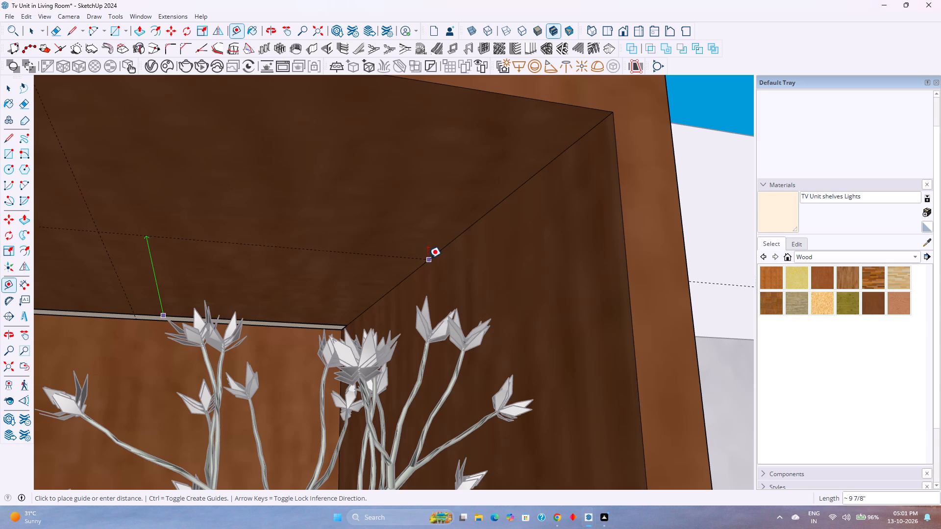
{"action": "left_click", "coordinate": [419, 266]}
{"action": "middle_click_drag", "start_coordinate": [274, 264], "coordinate": [406, 247], "text": "shift"}
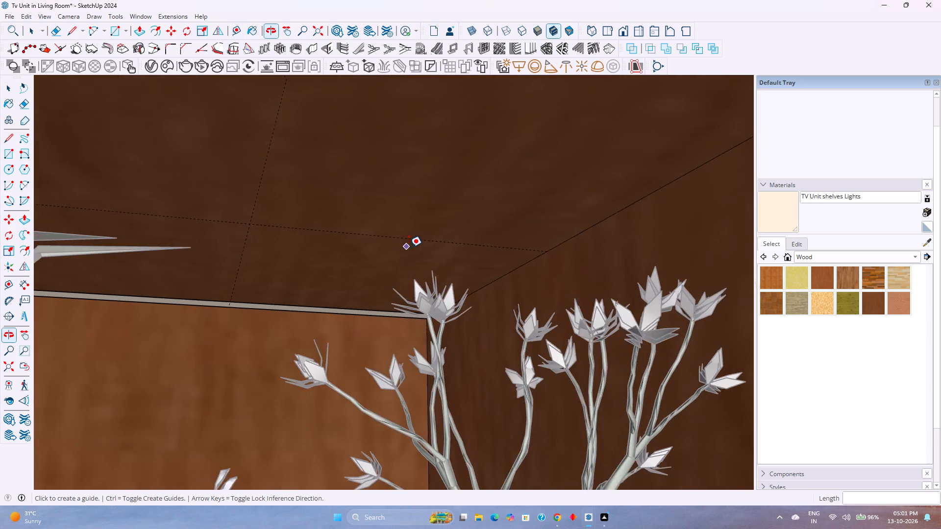
{"action": "scroll", "coordinate": [409, 247], "scroll_direction": "down", "scroll_amount": 6}
{"action": "middle_click_drag", "start_coordinate": [365, 244], "coordinate": [392, 316], "text": "shift"}
{"action": "middle_click_drag", "start_coordinate": [327, 326], "coordinate": [294, 230]}
{"action": "middle_click", "coordinate": [294, 230]}
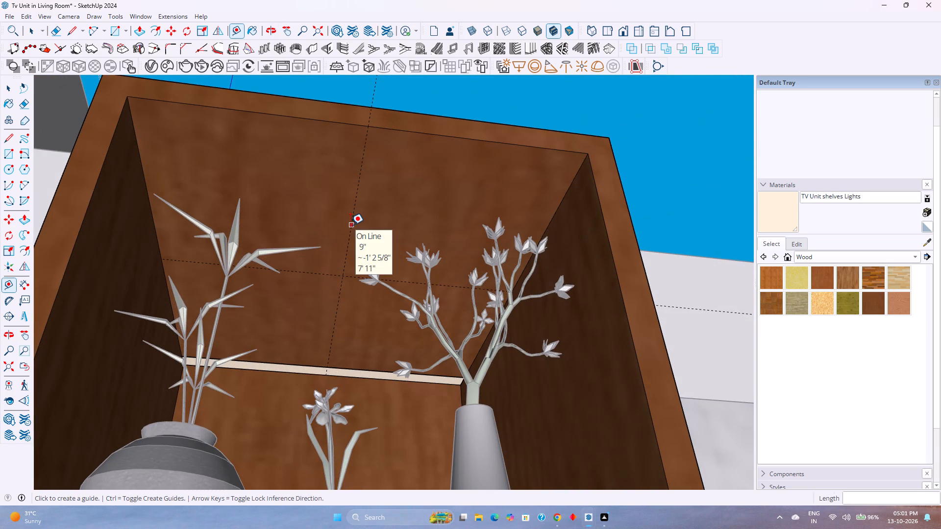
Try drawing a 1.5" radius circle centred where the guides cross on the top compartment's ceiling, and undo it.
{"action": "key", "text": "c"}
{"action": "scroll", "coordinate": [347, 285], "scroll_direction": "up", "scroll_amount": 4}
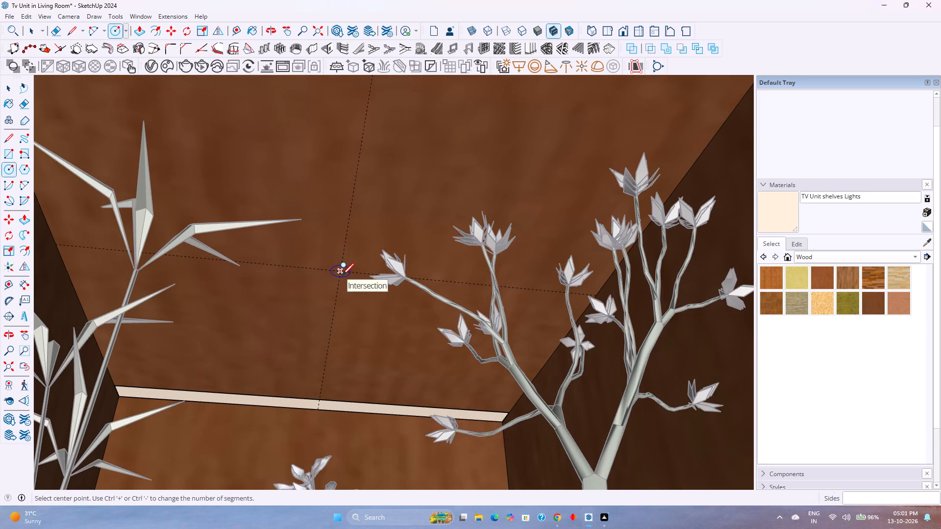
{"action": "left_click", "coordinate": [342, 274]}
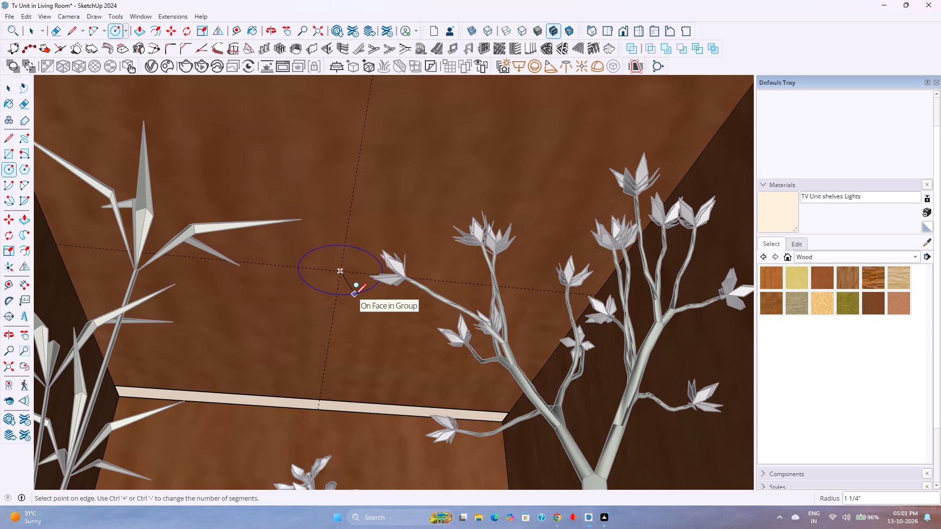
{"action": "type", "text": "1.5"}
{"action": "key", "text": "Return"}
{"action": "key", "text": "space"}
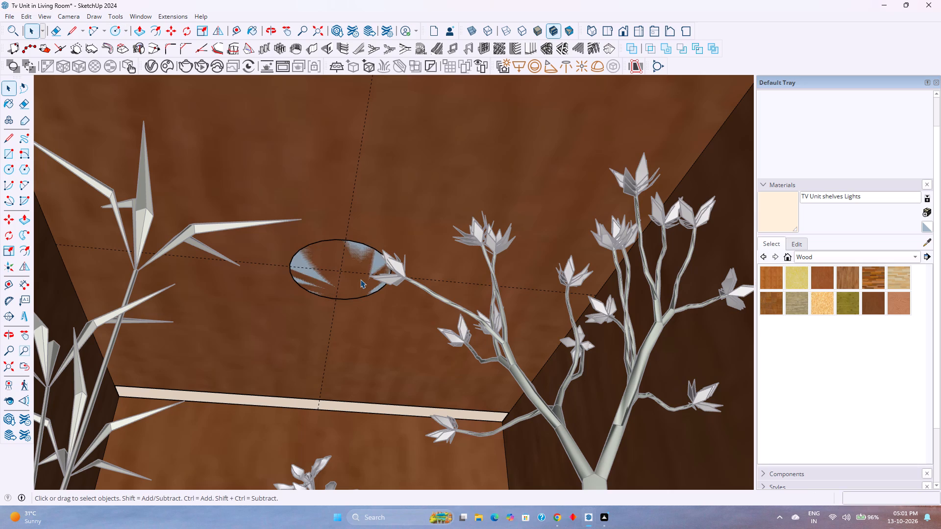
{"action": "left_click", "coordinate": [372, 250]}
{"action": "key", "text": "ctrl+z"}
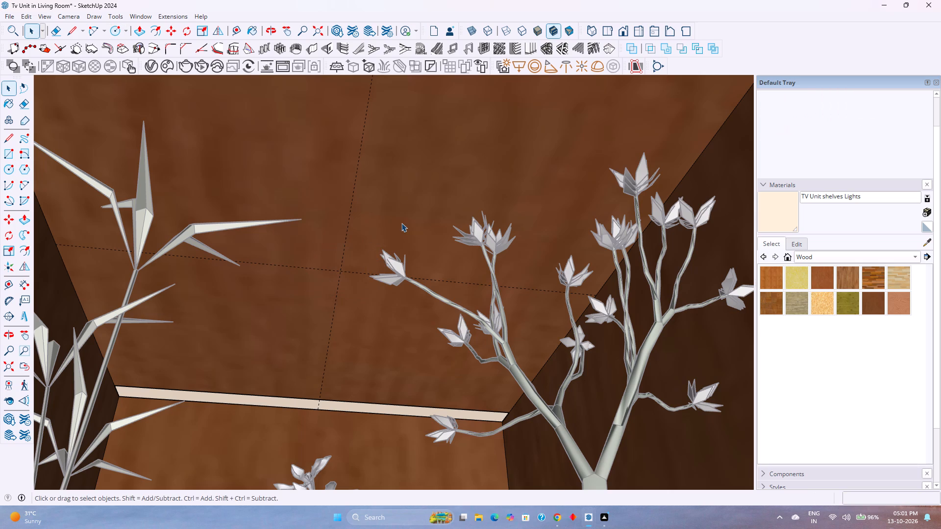
Open the cabinet's inner group and draw a 1.5" radius circle with 150 segments at the guide intersection on the top ceiling.
{"action": "double_click", "coordinate": [401, 223]}
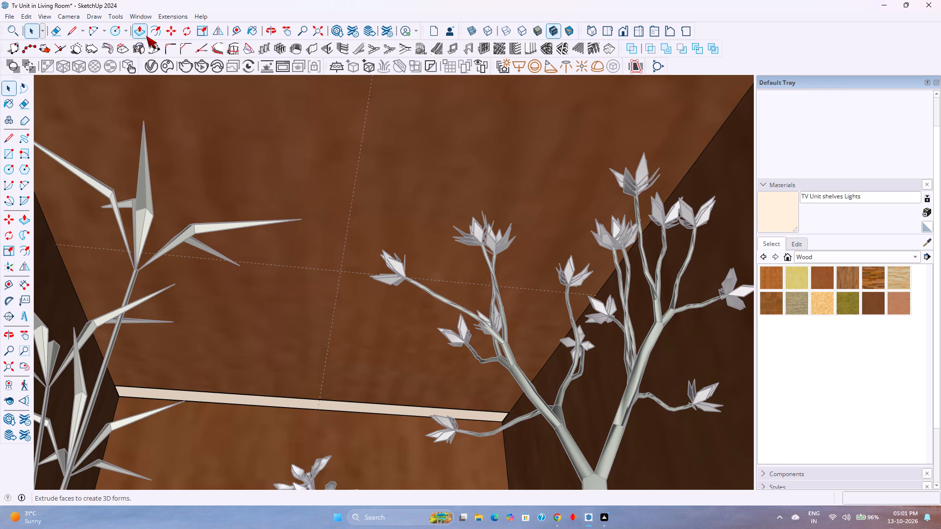
{"action": "key", "text": "c"}
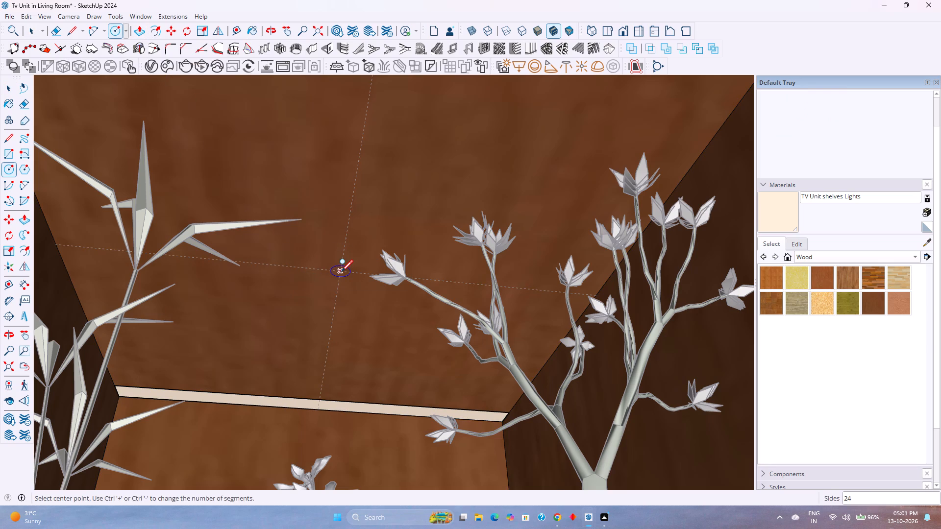
{"action": "left_click", "coordinate": [341, 271]}
{"action": "type", "text": "1.5"}
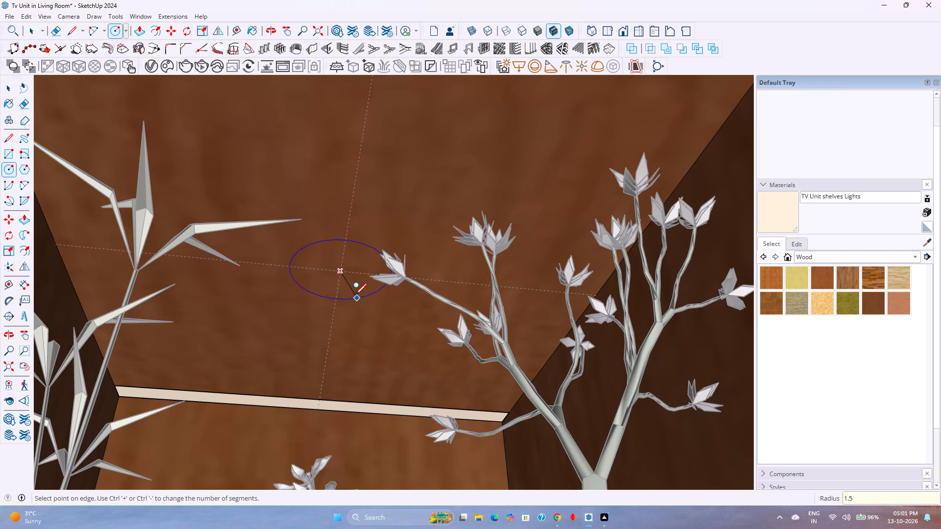
{"action": "key", "text": "Return"}
{"action": "key", "text": "space"}
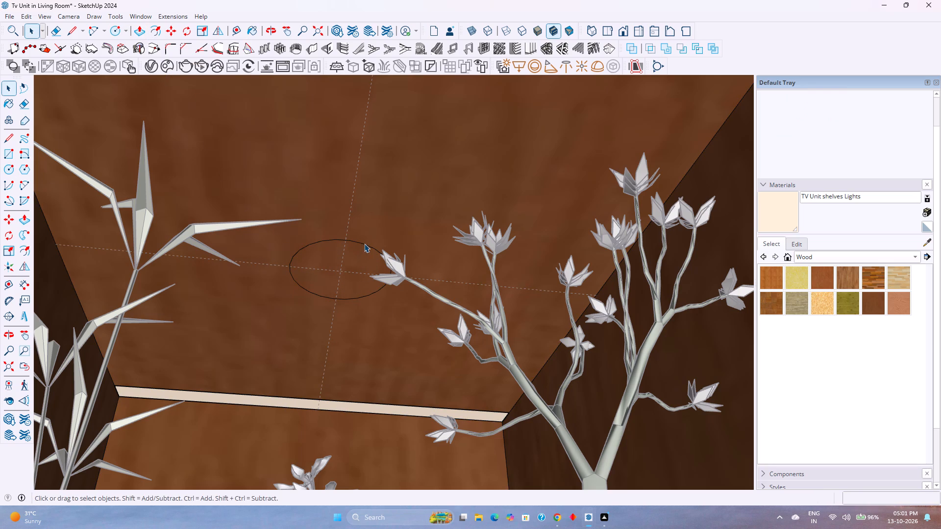
{"action": "left_click", "coordinate": [364, 243]}
{"action": "double_click", "coordinate": [855, 121]}
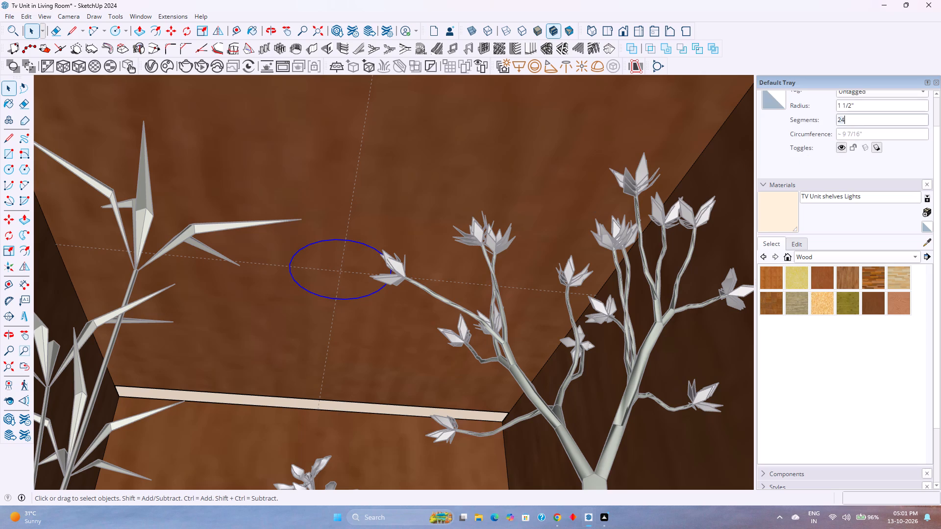
{"action": "type", "text": "150"}
{"action": "key", "text": "Return"}
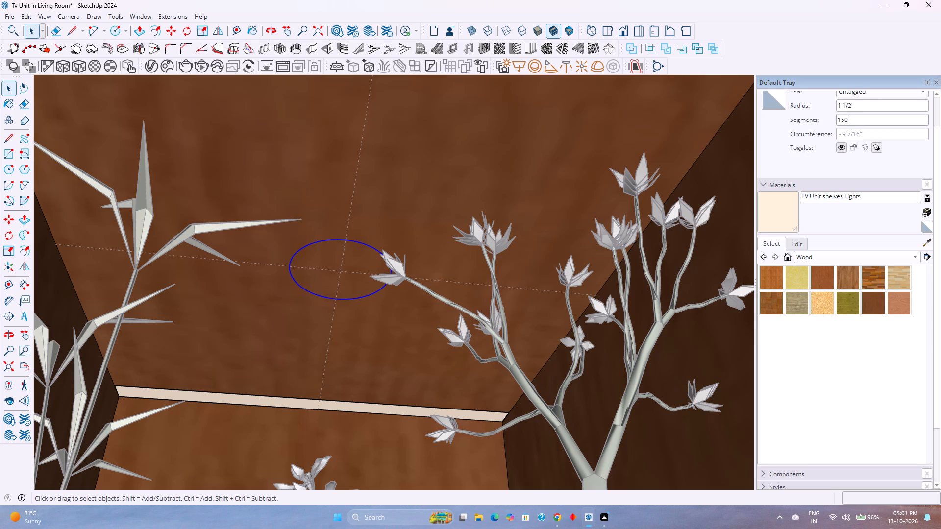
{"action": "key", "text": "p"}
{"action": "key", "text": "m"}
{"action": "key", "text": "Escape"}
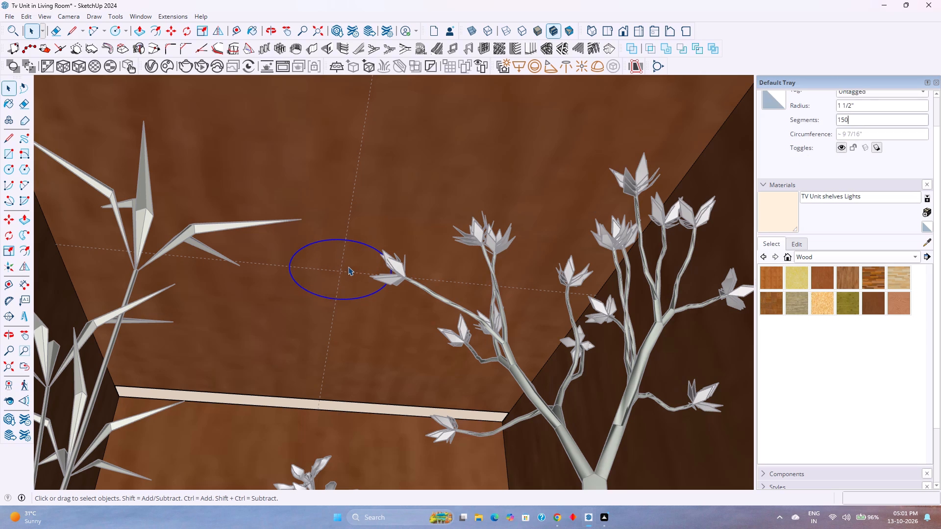
Copy the circle's face 1' 5 3/4" down onto the second compartment's ceiling, using the compartments' front corners as reference points.
{"action": "left_click", "coordinate": [348, 261]}
{"action": "key", "text": "m"}
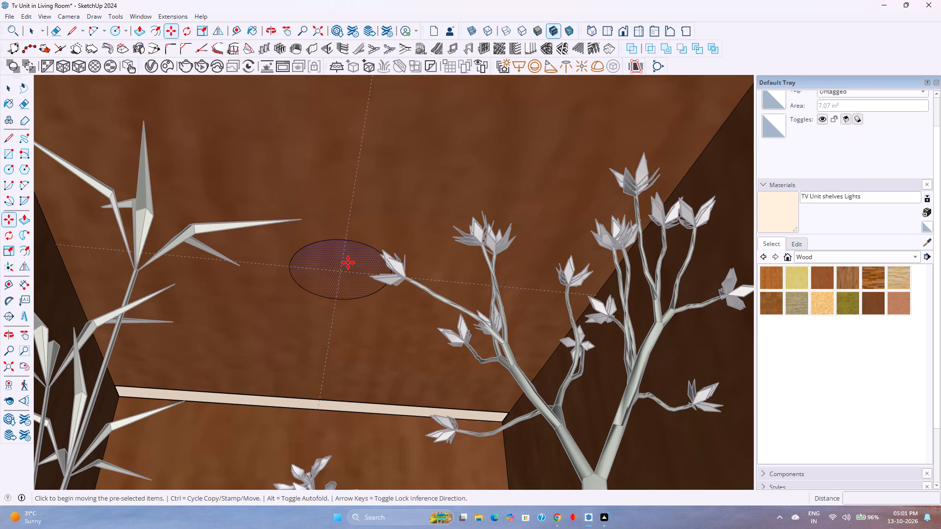
{"action": "scroll", "coordinate": [348, 263], "scroll_direction": "down", "scroll_amount": 10}
{"action": "left_click", "coordinate": [481, 196]}
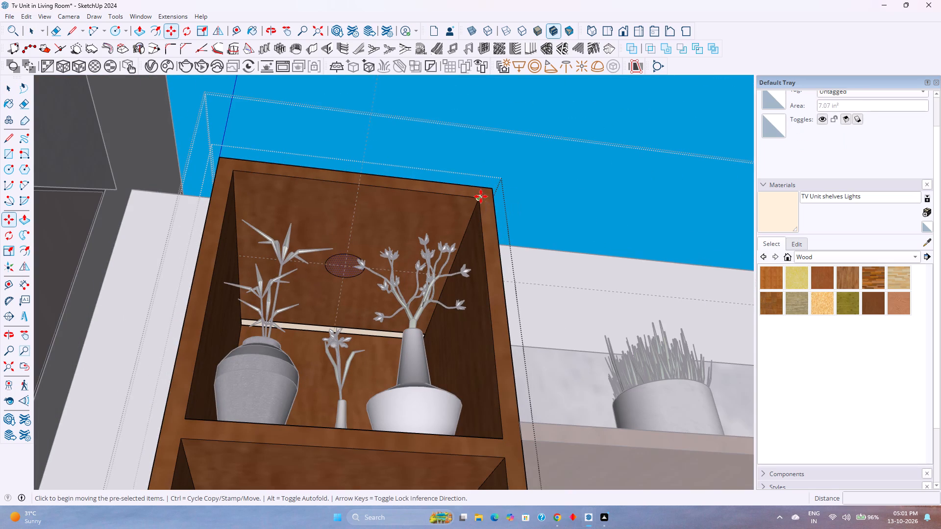
{"action": "scroll", "coordinate": [478, 288], "scroll_direction": "down", "scroll_amount": 4}
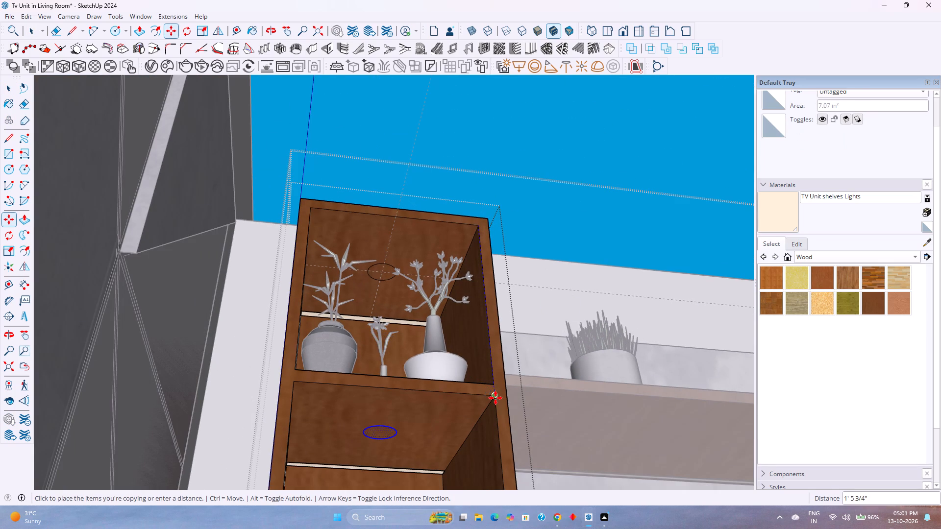
{"action": "left_click", "coordinate": [495, 398]}
Copy the circle 1' 5 1/4" farther down onto the third compartment's ceiling, from corner to corner.
{"action": "left_click", "coordinate": [498, 397]}
{"action": "scroll", "coordinate": [495, 410], "scroll_direction": "down", "scroll_amount": 2}
{"action": "middle_click_drag", "start_coordinate": [493, 410], "coordinate": [457, 341], "text": "shift"}
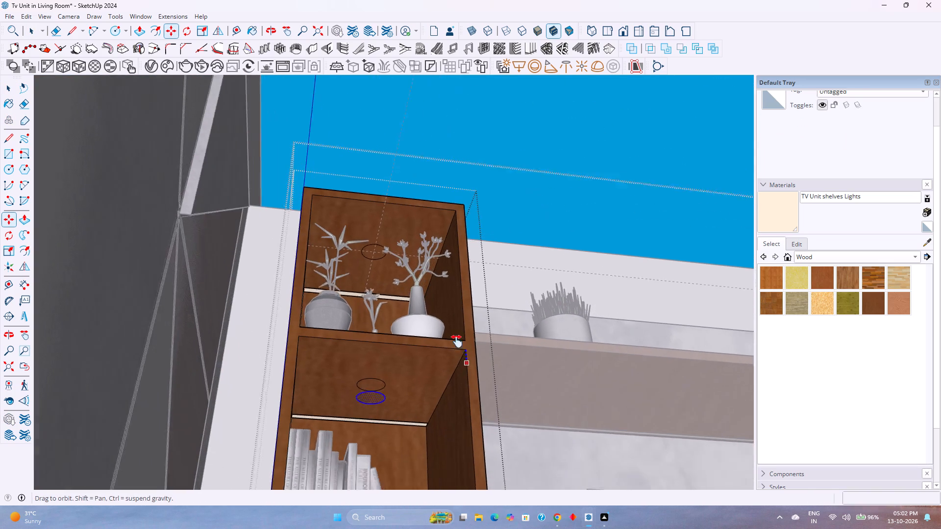
{"action": "middle_click_drag", "start_coordinate": [457, 341], "coordinate": [442, 293], "text": "shift"}
{"action": "middle_click", "coordinate": [442, 291], "text": "shift"}
{"action": "left_click", "coordinate": [451, 455]}
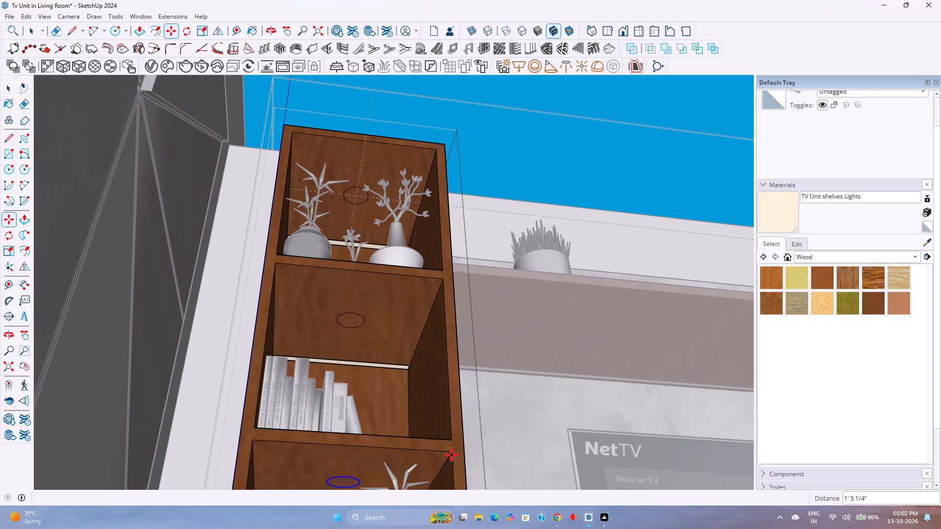
Copy the circle another 1' 5 1/4" down onto the fourth compartment's ceiling, from corner to corner.
{"action": "left_click", "coordinate": [453, 453]}
{"action": "scroll", "coordinate": [436, 392], "scroll_direction": "down", "scroll_amount": 2, "text": "shift"}
{"action": "middle_click_drag", "start_coordinate": [432, 390], "coordinate": [403, 359], "text": "shift"}
{"action": "middle_click_drag", "start_coordinate": [404, 346], "coordinate": [404, 326], "text": "shift"}
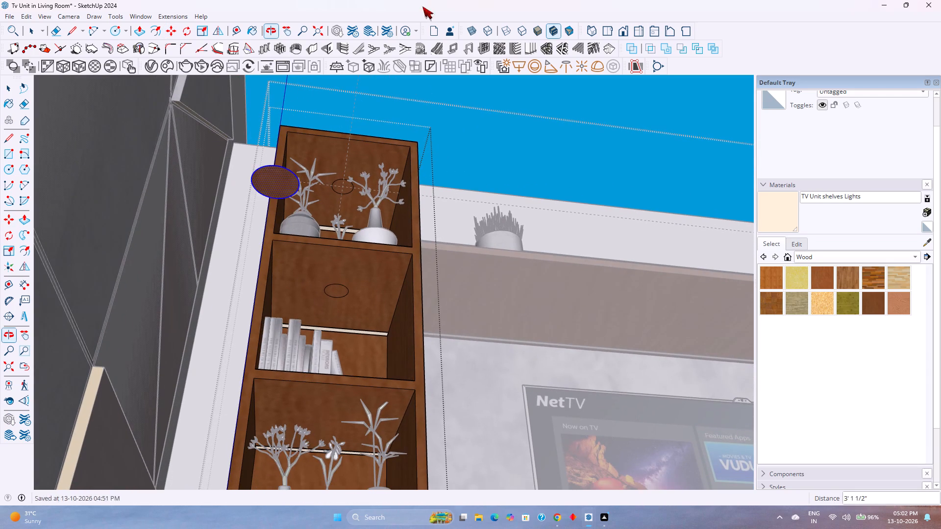
{"action": "left_click", "coordinate": [418, 389]}
{"action": "left_click", "coordinate": [418, 391]}
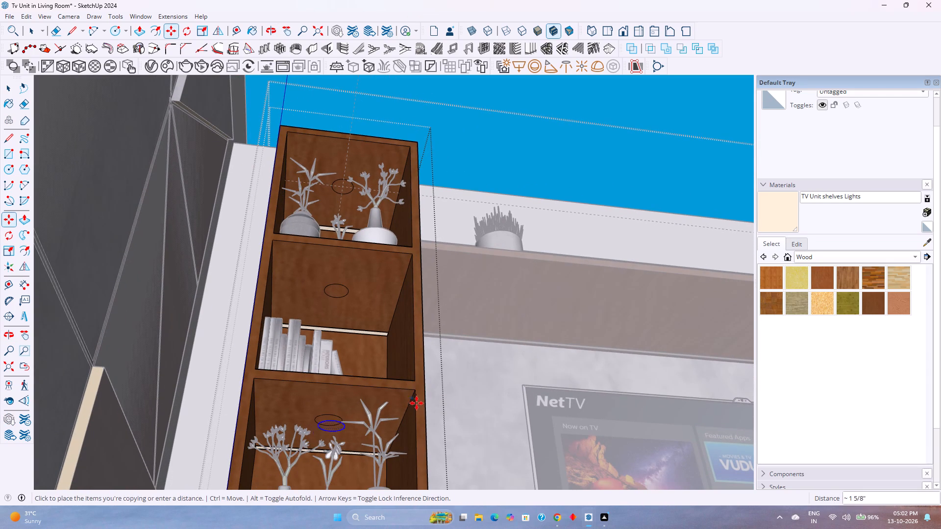
{"action": "scroll", "coordinate": [416, 406], "scroll_direction": "down", "scroll_amount": 1}
{"action": "middle_click_drag", "start_coordinate": [414, 403], "coordinate": [393, 268], "text": "shift"}
{"action": "middle_click", "coordinate": [393, 268], "text": "shift"}
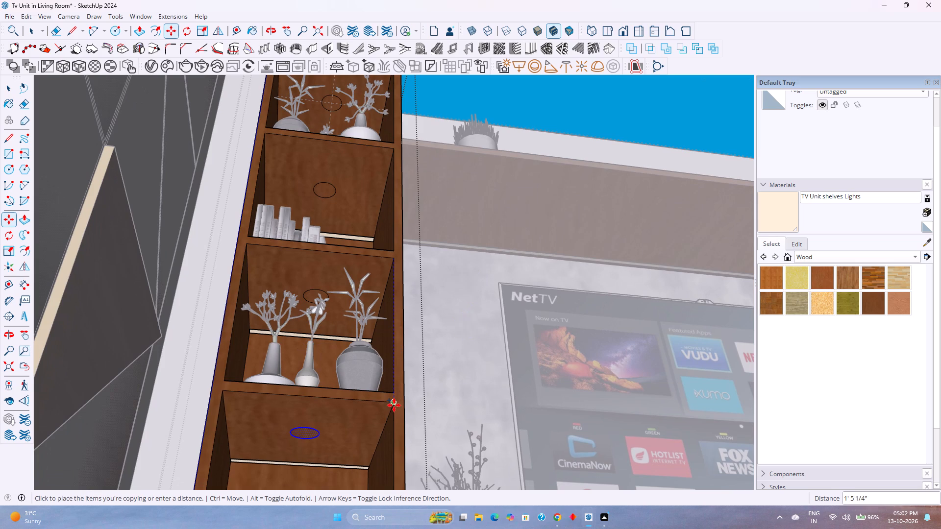
{"action": "left_click", "coordinate": [394, 405]}
Push the circle on the top compartment's ceiling 0.5" up into the panel to form a light recess.
{"action": "middle_click_drag", "start_coordinate": [389, 339], "coordinate": [336, 407], "text": "shift"}
{"action": "middle_click", "coordinate": [336, 407], "text": "shift"}
{"action": "scroll", "coordinate": [349, 165], "scroll_direction": "down", "scroll_amount": 3}
{"action": "middle_click_drag", "start_coordinate": [350, 178], "coordinate": [355, 179], "text": "shift"}
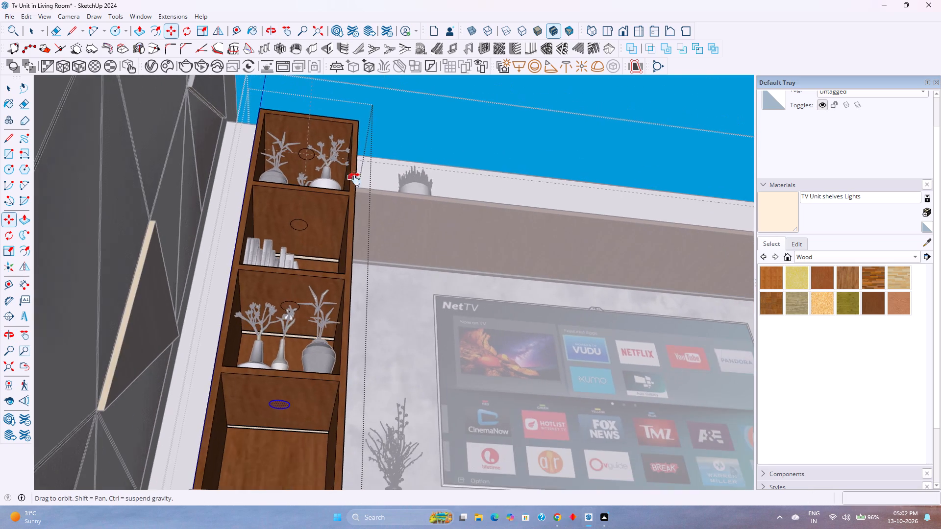
{"action": "middle_click_drag", "start_coordinate": [355, 179], "coordinate": [384, 174], "text": "shift"}
{"action": "middle_click", "coordinate": [384, 173], "text": "shift"}
{"action": "scroll", "coordinate": [385, 172], "scroll_direction": "down", "scroll_amount": 3}
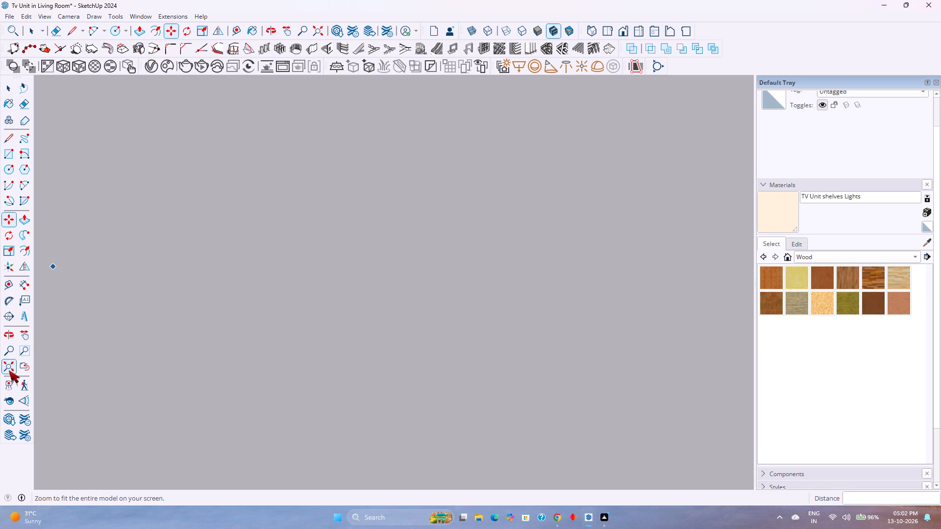
{"action": "left_click", "coordinate": [9, 370]}
{"action": "middle_click_drag", "start_coordinate": [471, 246], "coordinate": [436, 383]}
{"action": "scroll", "coordinate": [231, 270], "scroll_direction": "up", "scroll_amount": 4}
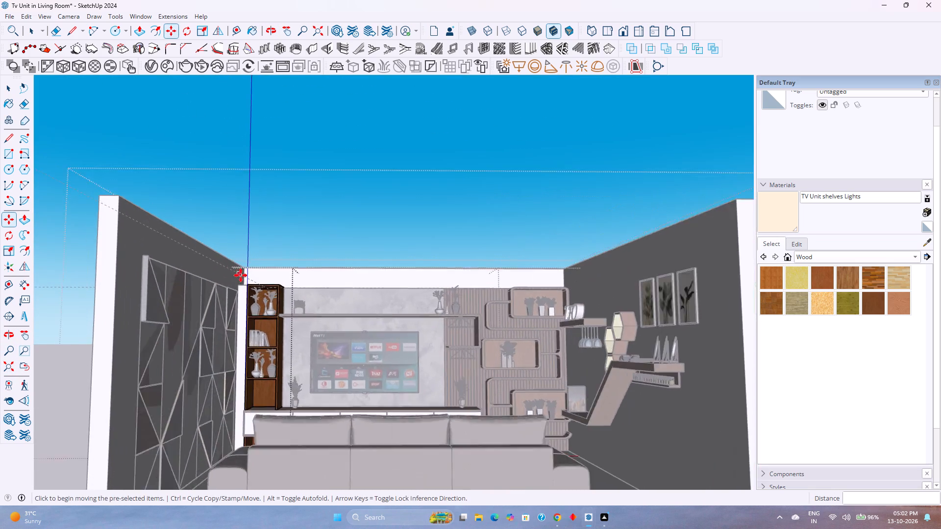
{"action": "scroll", "coordinate": [241, 275], "scroll_direction": "up", "scroll_amount": 11}
{"action": "middle_click_drag", "start_coordinate": [286, 316], "coordinate": [336, 253]}
{"action": "key", "text": "space"}
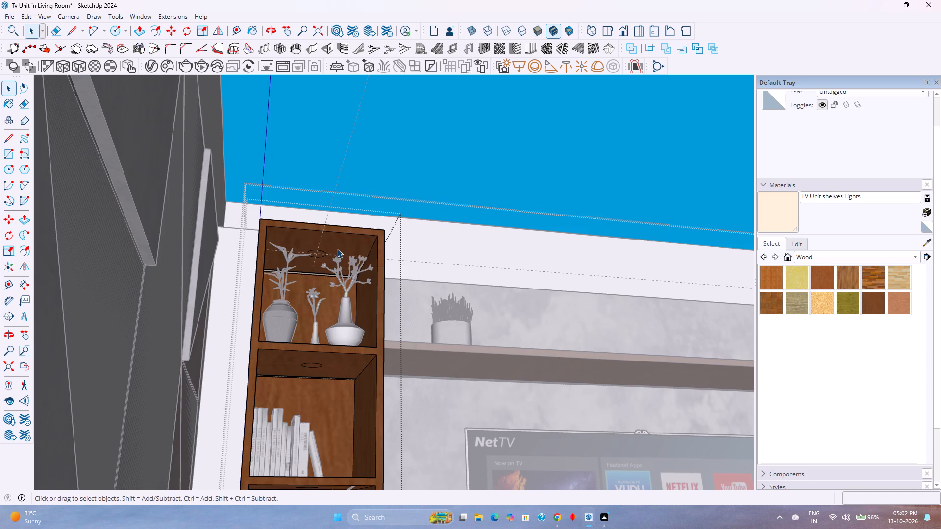
{"action": "scroll", "coordinate": [338, 245], "scroll_direction": "up", "scroll_amount": 20}
{"action": "scroll", "coordinate": [338, 245], "scroll_direction": "up", "scroll_amount": 1}
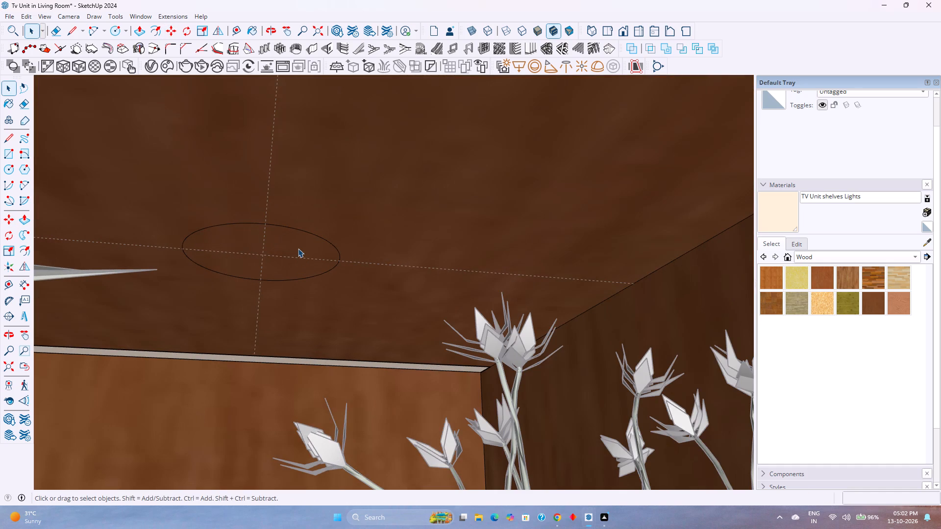
{"action": "key", "text": "p"}
{"action": "left_click", "coordinate": [298, 243]}
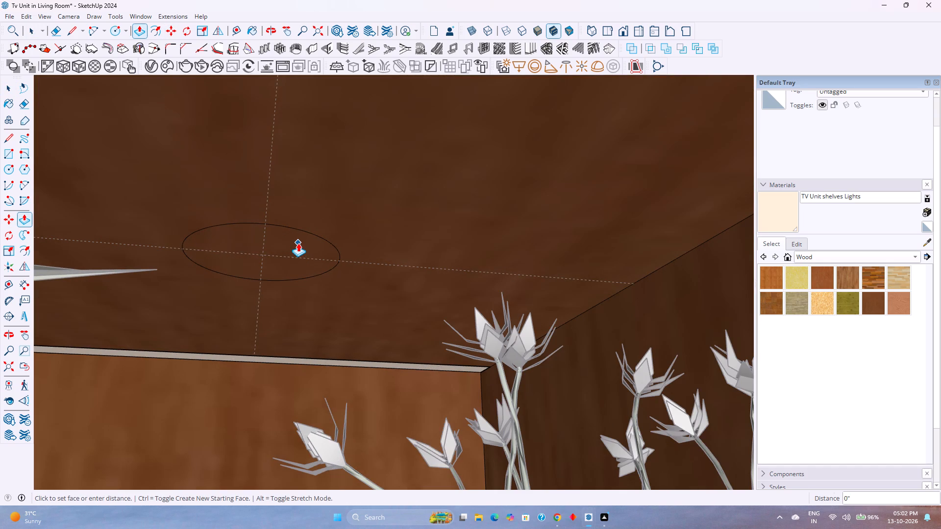
{"action": "key", "text": "Escape"}
{"action": "key", "text": "space"}
{"action": "left_click", "coordinate": [298, 243]}
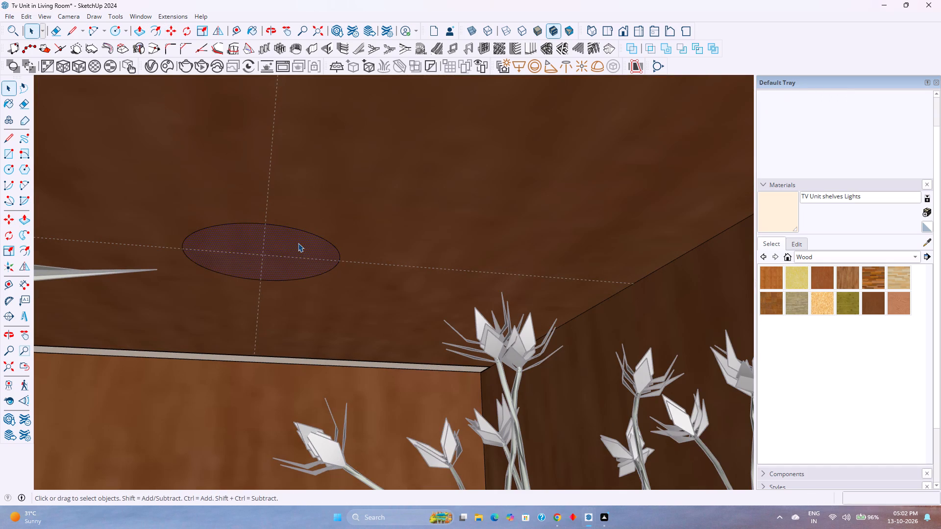
{"action": "key", "text": "p"}
{"action": "left_click", "coordinate": [298, 243]}
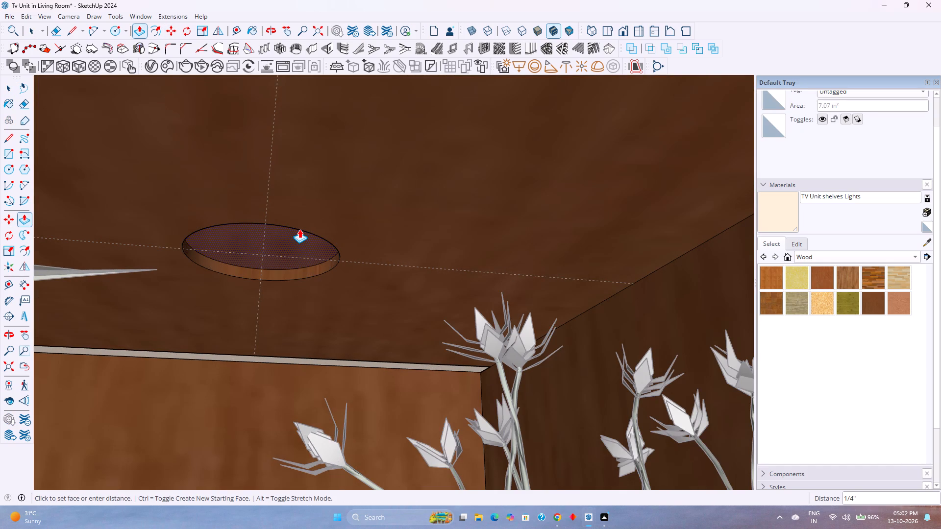
{"action": "type", "text": "0."}
{"action": "key", "text": "2"}
{"action": "key", "text": "BackSpace"}
{"action": "key", "text": "5"}
{"action": "key", "text": "Return"}
Repeat the 0.5" recess on the circles in the second, third and fourth compartments' ceilings.
{"action": "scroll", "coordinate": [299, 229], "scroll_direction": "down", "scroll_amount": 10}
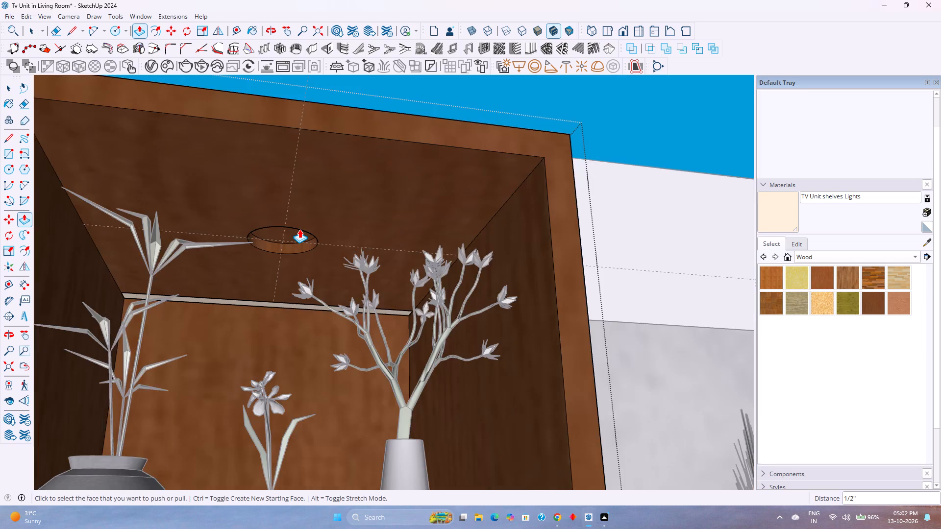
{"action": "scroll", "coordinate": [299, 229], "scroll_direction": "down", "scroll_amount": 9}
{"action": "middle_click_drag", "start_coordinate": [288, 276], "coordinate": [301, 169], "text": "shift"}
{"action": "scroll", "coordinate": [306, 281], "scroll_direction": "up", "scroll_amount": 3}
{"action": "double_click", "coordinate": [304, 282]}
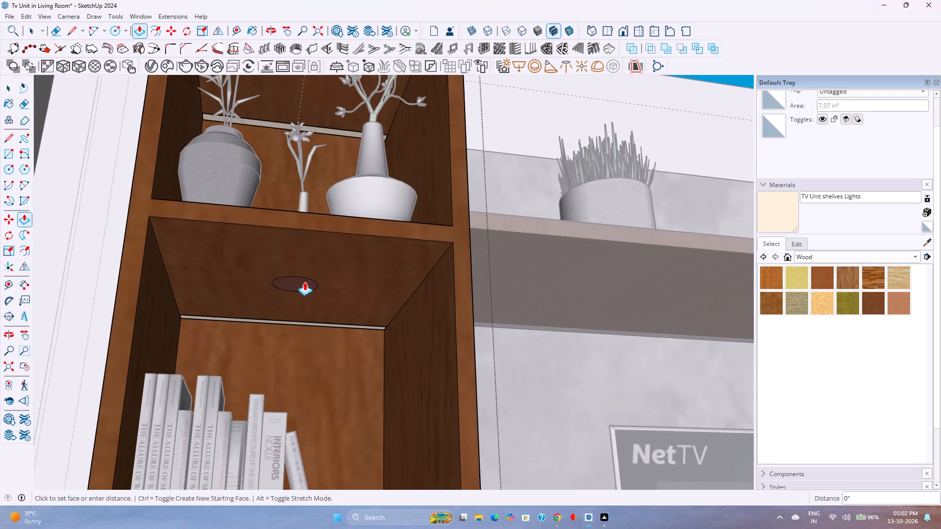
{"action": "middle_click_drag", "start_coordinate": [304, 282], "coordinate": [319, 190], "text": "shift"}
{"action": "scroll", "coordinate": [333, 176], "scroll_direction": "down", "scroll_amount": 5}
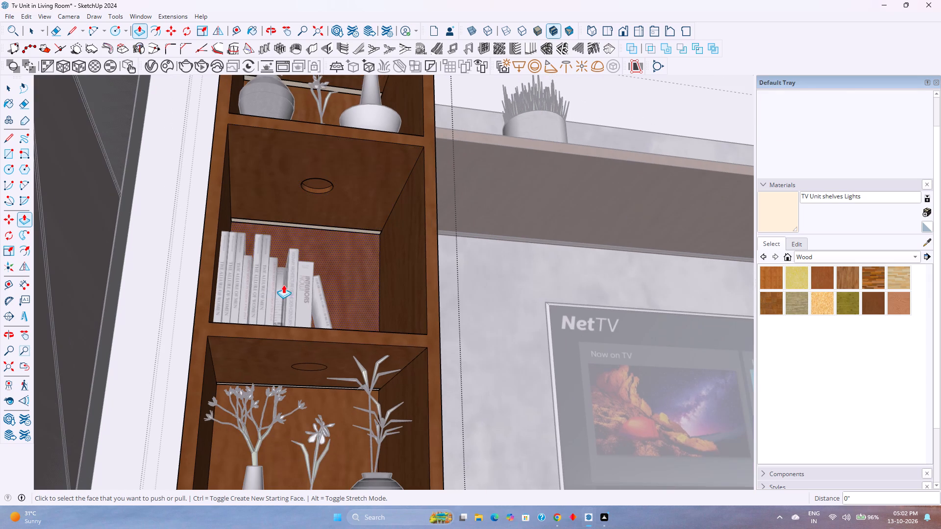
{"action": "double_click", "coordinate": [310, 368]}
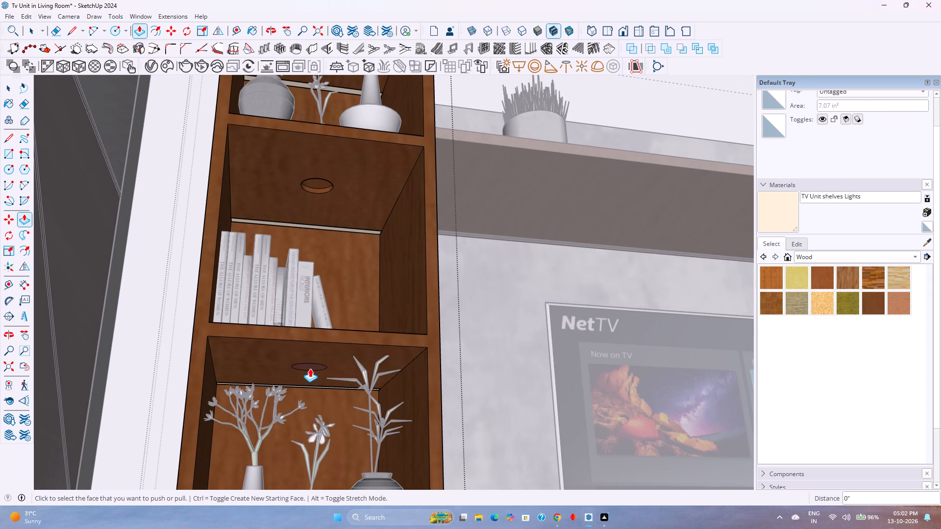
{"action": "middle_click_drag", "start_coordinate": [316, 359], "coordinate": [362, 216], "text": "shift"}
{"action": "middle_click", "coordinate": [369, 205], "text": "shift"}
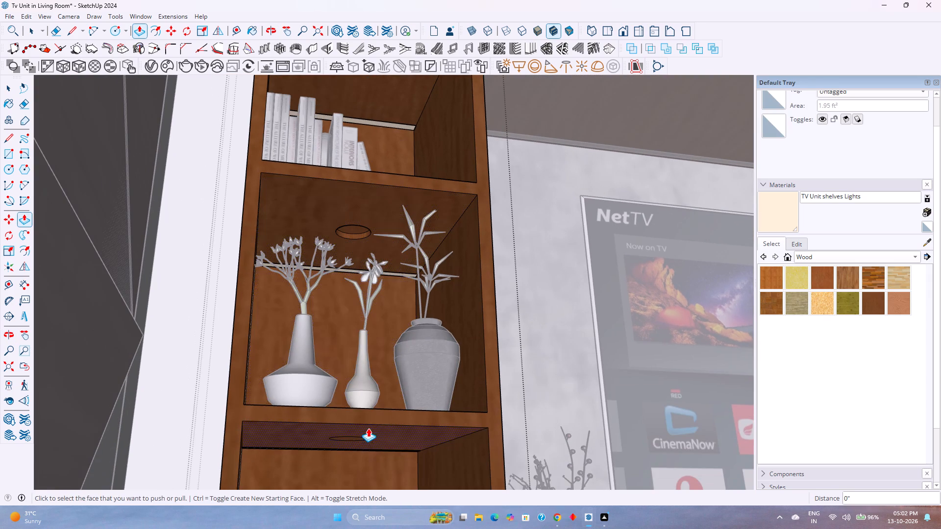
{"action": "middle_click_drag", "start_coordinate": [367, 428], "coordinate": [349, 373], "text": "shift"}
{"action": "scroll", "coordinate": [342, 396], "scroll_direction": "up", "scroll_amount": 3}
{"action": "double_click", "coordinate": [335, 390]}
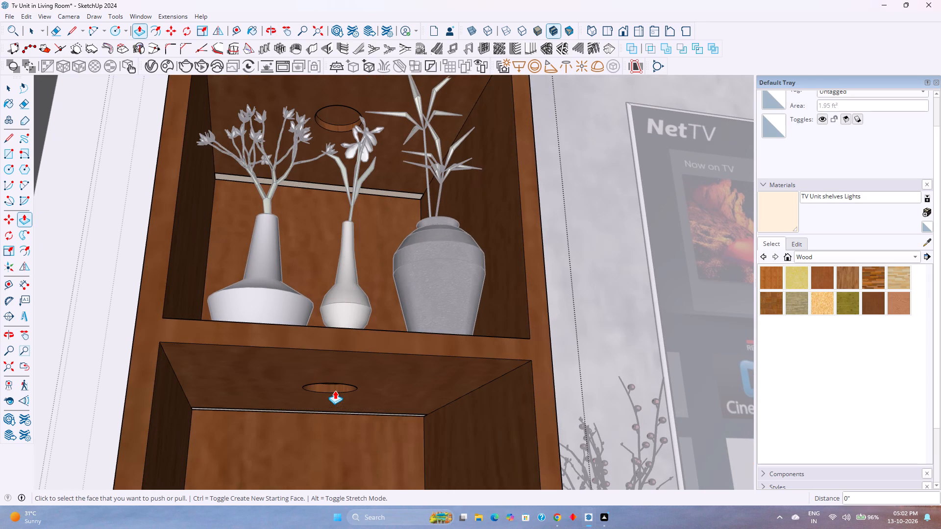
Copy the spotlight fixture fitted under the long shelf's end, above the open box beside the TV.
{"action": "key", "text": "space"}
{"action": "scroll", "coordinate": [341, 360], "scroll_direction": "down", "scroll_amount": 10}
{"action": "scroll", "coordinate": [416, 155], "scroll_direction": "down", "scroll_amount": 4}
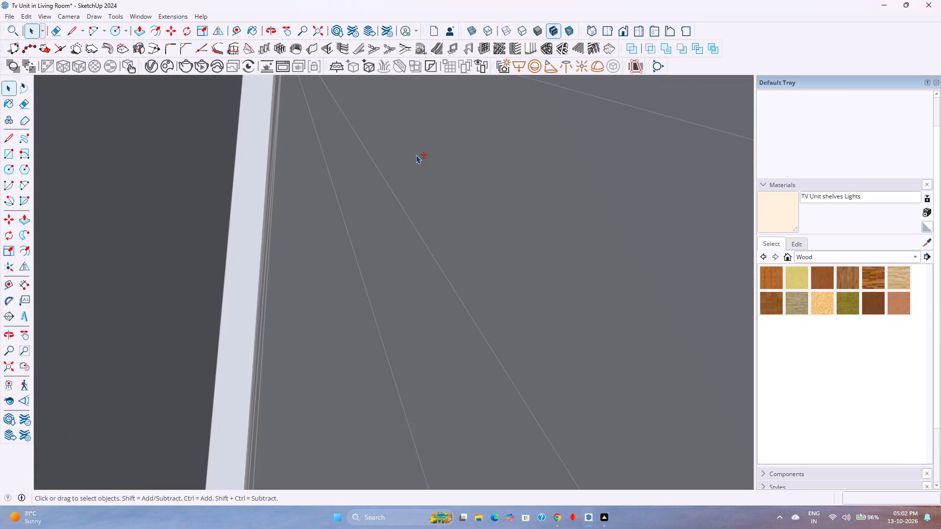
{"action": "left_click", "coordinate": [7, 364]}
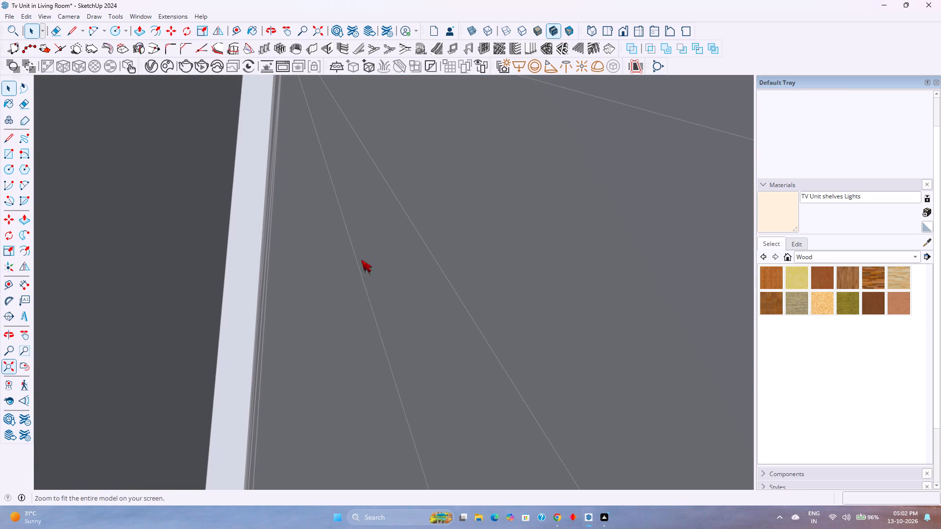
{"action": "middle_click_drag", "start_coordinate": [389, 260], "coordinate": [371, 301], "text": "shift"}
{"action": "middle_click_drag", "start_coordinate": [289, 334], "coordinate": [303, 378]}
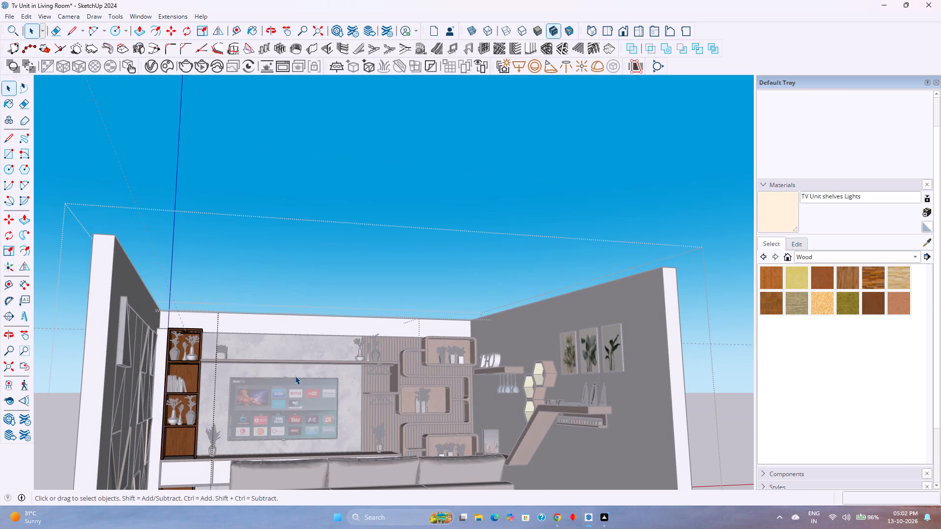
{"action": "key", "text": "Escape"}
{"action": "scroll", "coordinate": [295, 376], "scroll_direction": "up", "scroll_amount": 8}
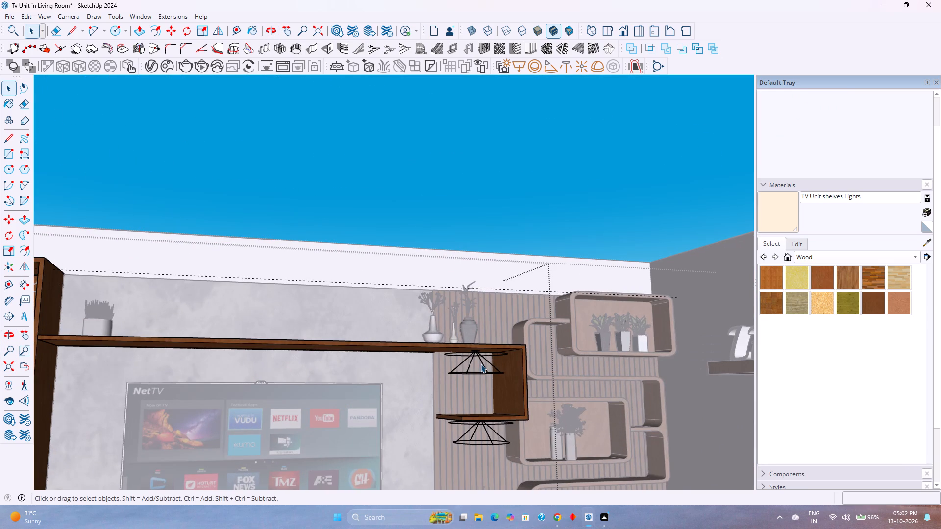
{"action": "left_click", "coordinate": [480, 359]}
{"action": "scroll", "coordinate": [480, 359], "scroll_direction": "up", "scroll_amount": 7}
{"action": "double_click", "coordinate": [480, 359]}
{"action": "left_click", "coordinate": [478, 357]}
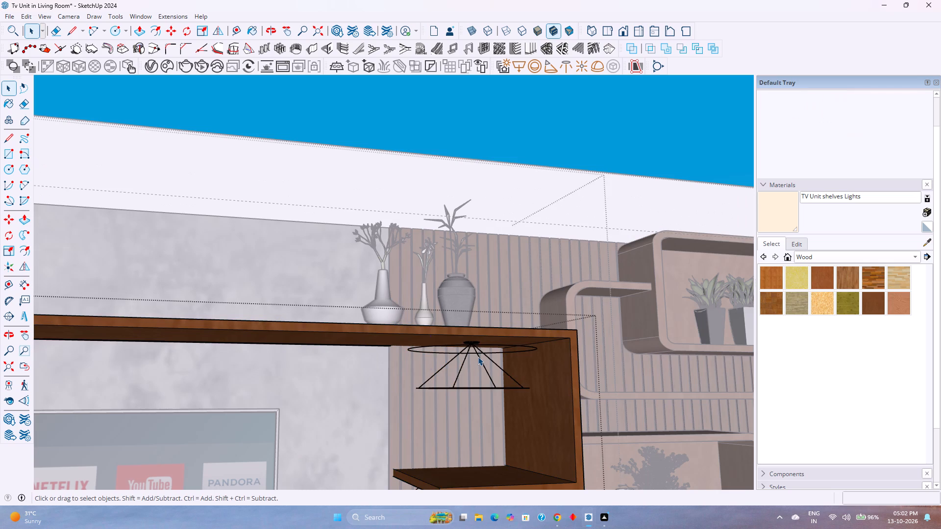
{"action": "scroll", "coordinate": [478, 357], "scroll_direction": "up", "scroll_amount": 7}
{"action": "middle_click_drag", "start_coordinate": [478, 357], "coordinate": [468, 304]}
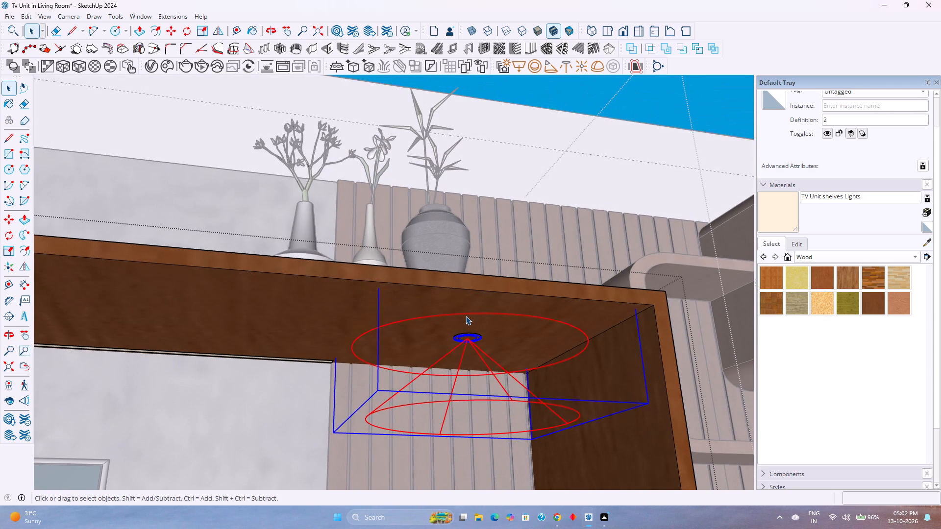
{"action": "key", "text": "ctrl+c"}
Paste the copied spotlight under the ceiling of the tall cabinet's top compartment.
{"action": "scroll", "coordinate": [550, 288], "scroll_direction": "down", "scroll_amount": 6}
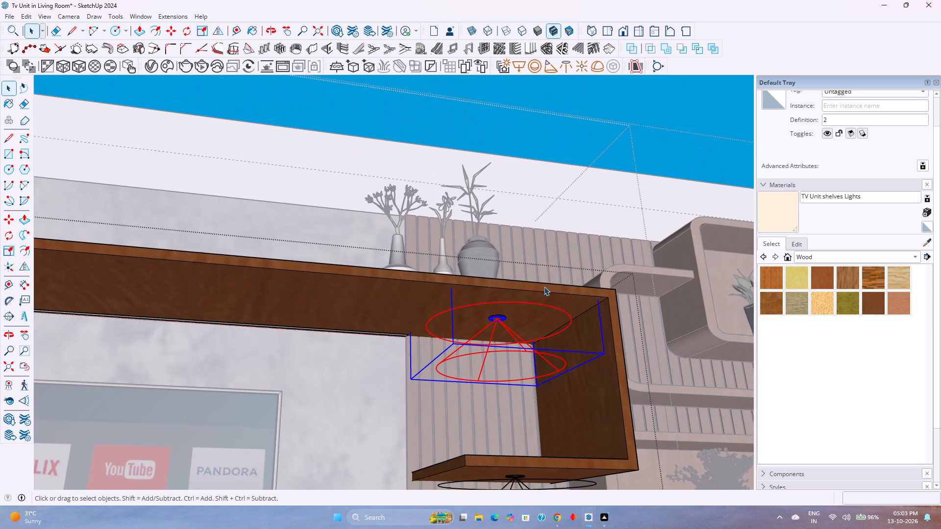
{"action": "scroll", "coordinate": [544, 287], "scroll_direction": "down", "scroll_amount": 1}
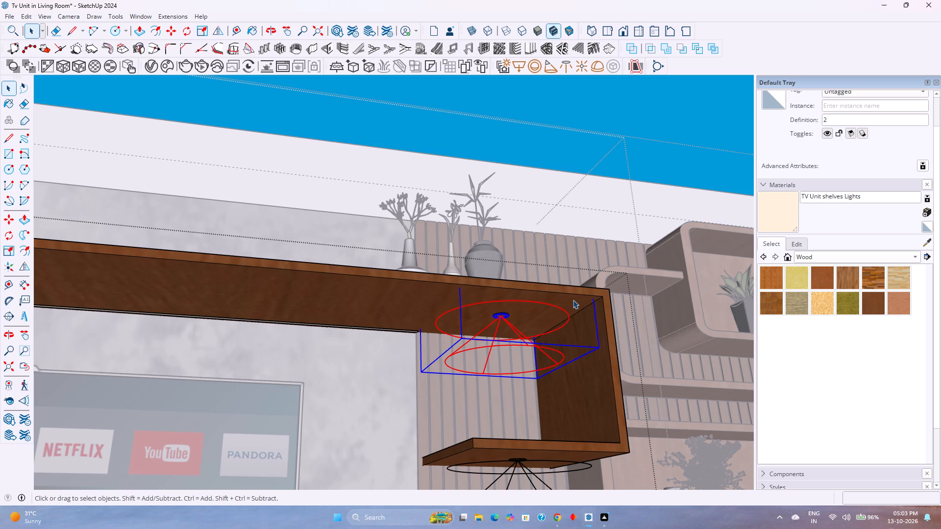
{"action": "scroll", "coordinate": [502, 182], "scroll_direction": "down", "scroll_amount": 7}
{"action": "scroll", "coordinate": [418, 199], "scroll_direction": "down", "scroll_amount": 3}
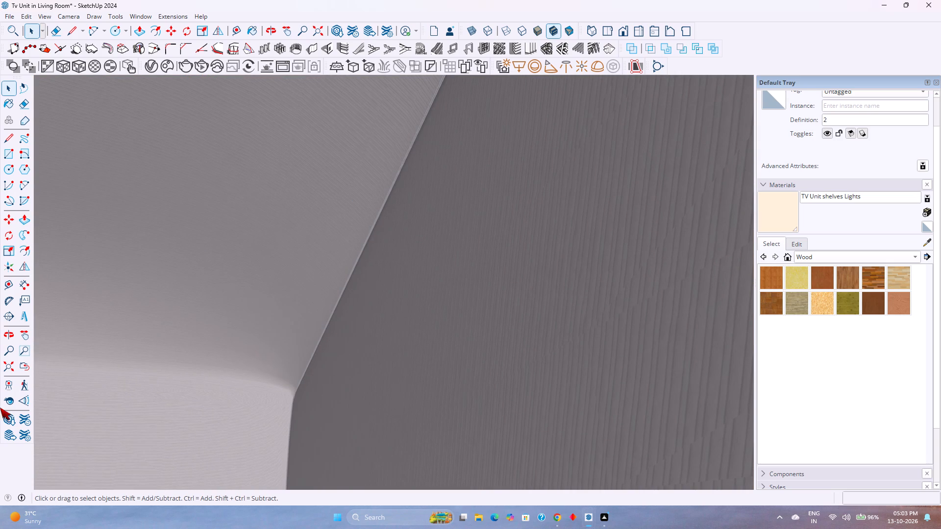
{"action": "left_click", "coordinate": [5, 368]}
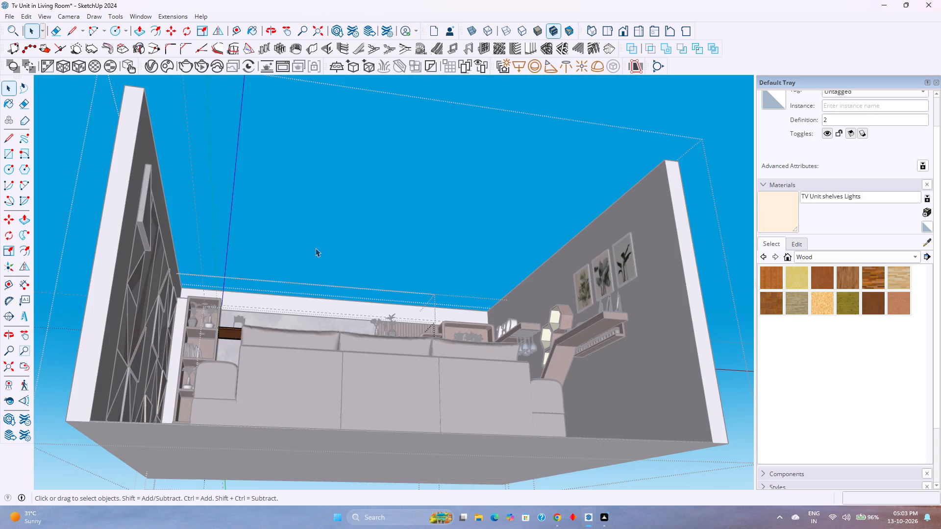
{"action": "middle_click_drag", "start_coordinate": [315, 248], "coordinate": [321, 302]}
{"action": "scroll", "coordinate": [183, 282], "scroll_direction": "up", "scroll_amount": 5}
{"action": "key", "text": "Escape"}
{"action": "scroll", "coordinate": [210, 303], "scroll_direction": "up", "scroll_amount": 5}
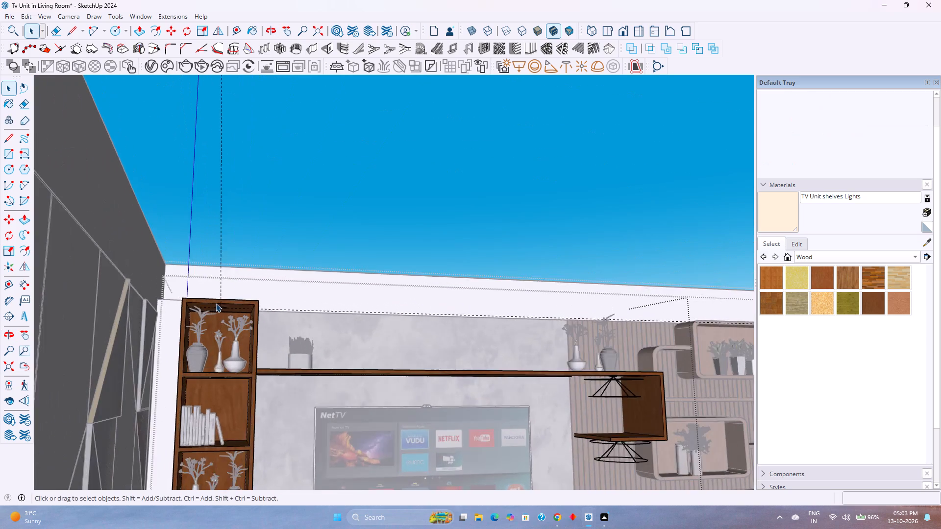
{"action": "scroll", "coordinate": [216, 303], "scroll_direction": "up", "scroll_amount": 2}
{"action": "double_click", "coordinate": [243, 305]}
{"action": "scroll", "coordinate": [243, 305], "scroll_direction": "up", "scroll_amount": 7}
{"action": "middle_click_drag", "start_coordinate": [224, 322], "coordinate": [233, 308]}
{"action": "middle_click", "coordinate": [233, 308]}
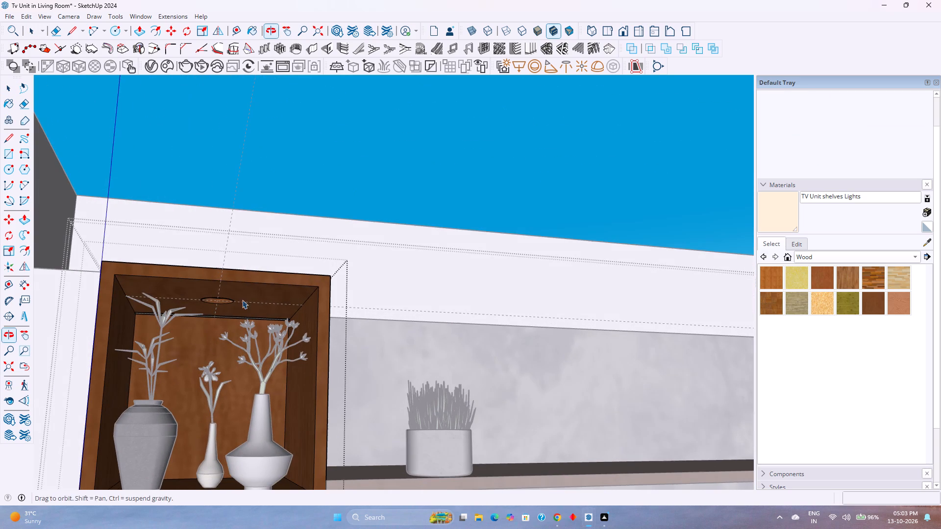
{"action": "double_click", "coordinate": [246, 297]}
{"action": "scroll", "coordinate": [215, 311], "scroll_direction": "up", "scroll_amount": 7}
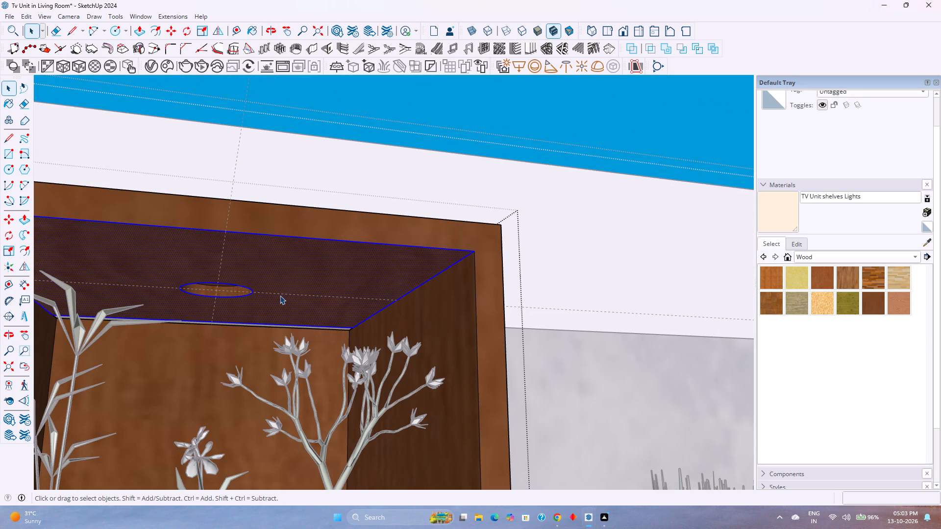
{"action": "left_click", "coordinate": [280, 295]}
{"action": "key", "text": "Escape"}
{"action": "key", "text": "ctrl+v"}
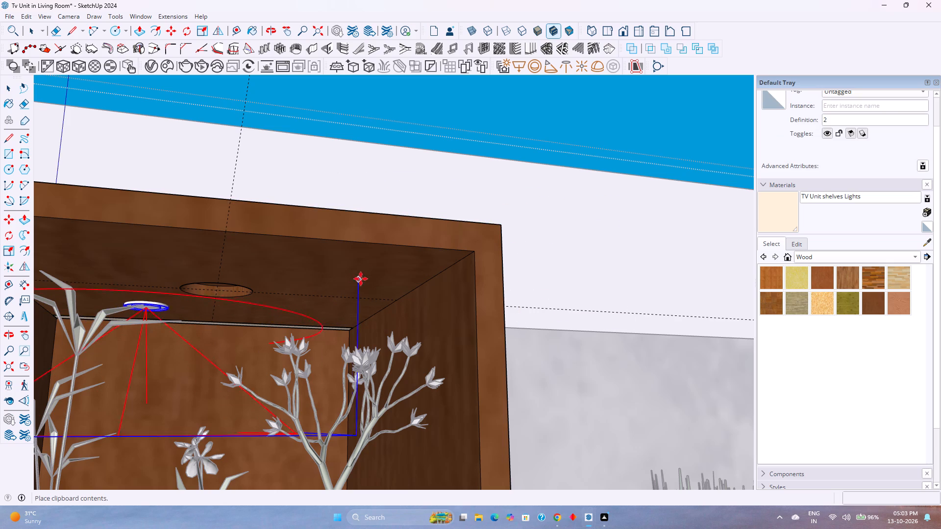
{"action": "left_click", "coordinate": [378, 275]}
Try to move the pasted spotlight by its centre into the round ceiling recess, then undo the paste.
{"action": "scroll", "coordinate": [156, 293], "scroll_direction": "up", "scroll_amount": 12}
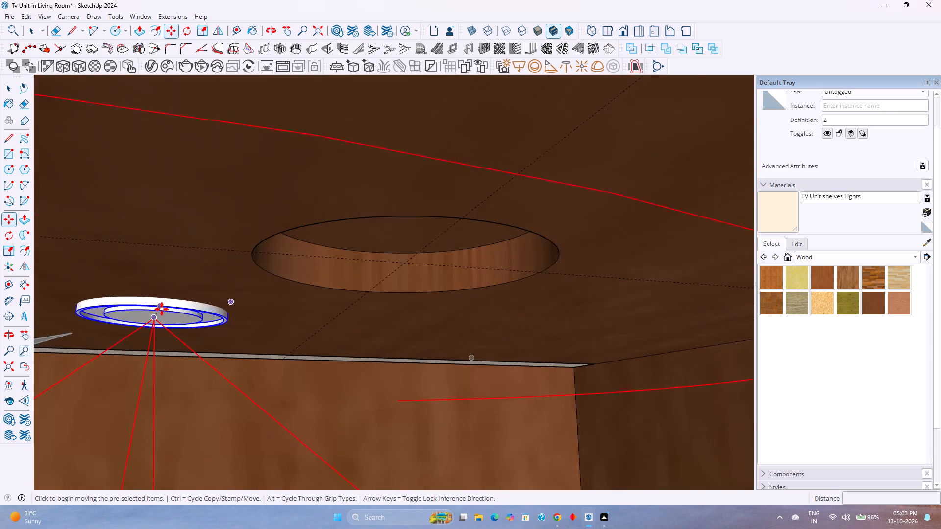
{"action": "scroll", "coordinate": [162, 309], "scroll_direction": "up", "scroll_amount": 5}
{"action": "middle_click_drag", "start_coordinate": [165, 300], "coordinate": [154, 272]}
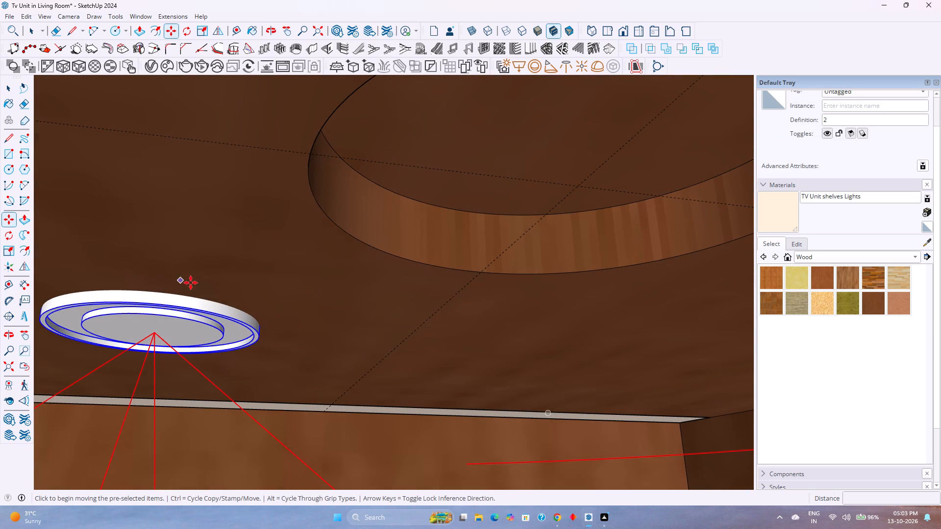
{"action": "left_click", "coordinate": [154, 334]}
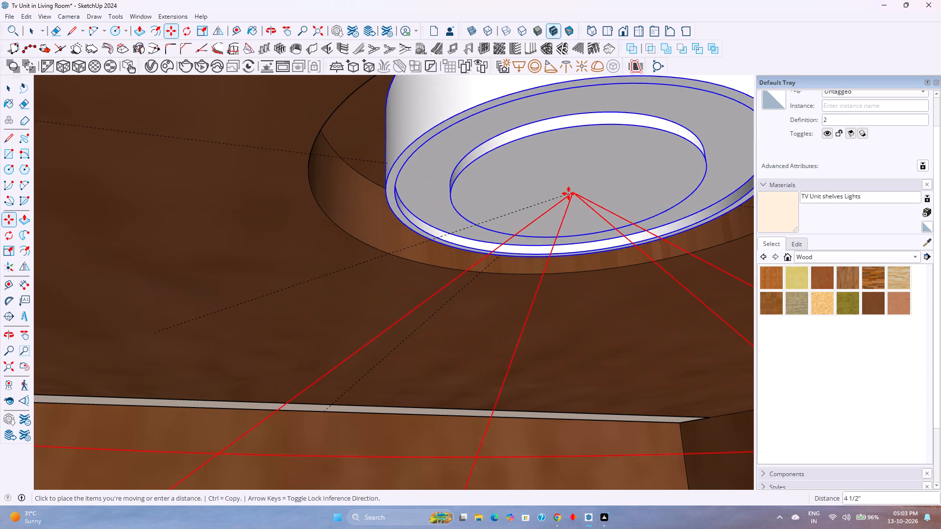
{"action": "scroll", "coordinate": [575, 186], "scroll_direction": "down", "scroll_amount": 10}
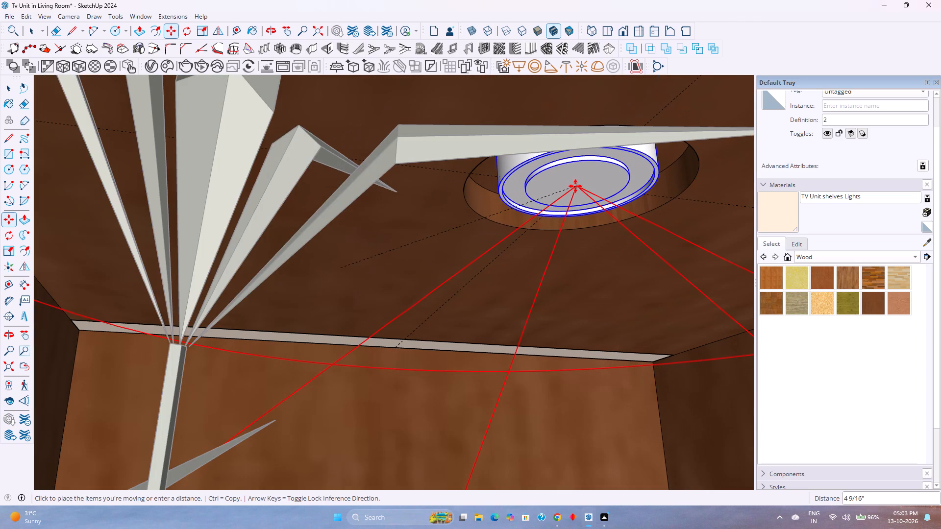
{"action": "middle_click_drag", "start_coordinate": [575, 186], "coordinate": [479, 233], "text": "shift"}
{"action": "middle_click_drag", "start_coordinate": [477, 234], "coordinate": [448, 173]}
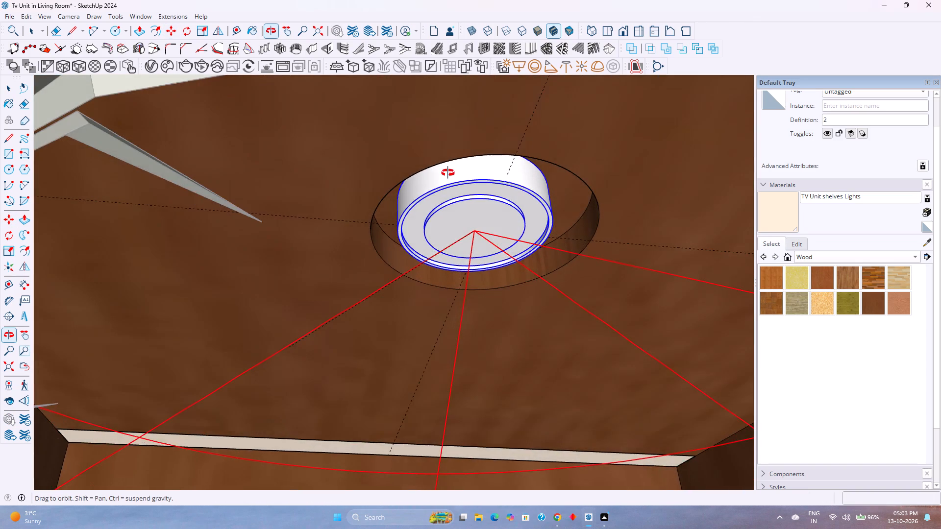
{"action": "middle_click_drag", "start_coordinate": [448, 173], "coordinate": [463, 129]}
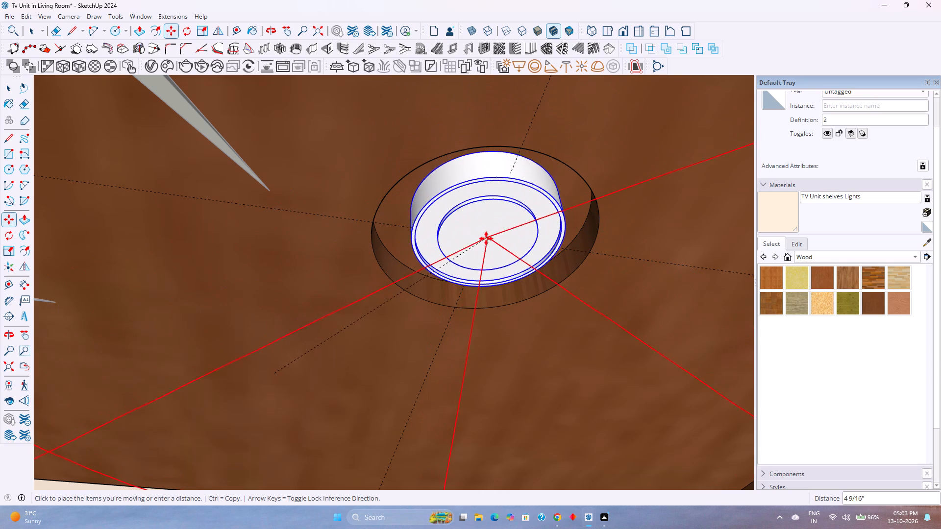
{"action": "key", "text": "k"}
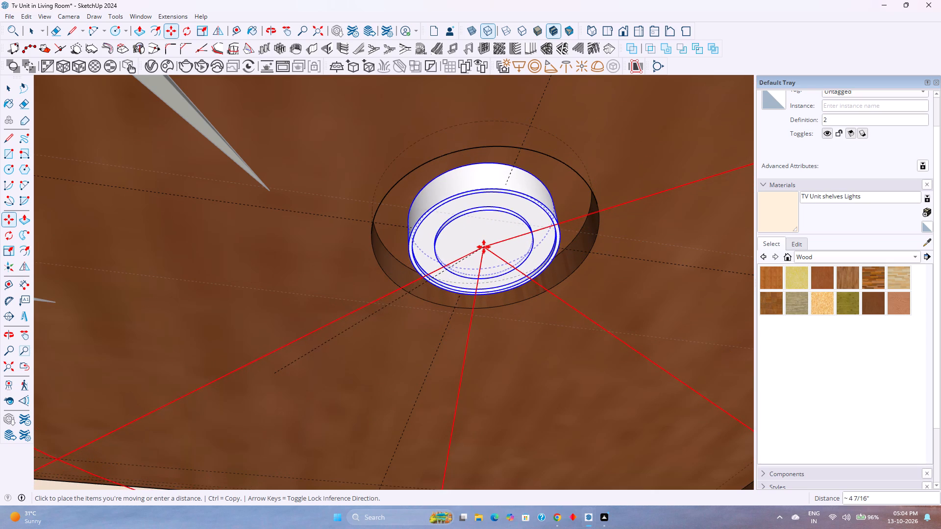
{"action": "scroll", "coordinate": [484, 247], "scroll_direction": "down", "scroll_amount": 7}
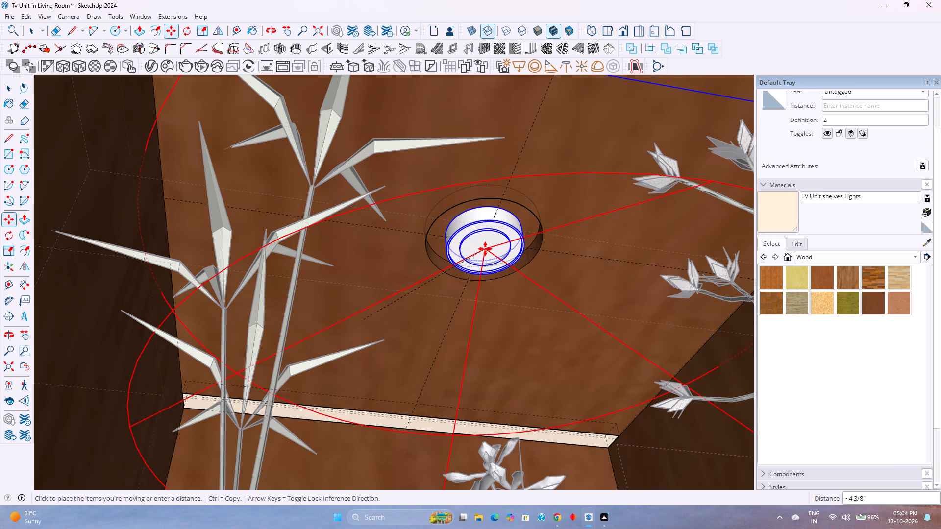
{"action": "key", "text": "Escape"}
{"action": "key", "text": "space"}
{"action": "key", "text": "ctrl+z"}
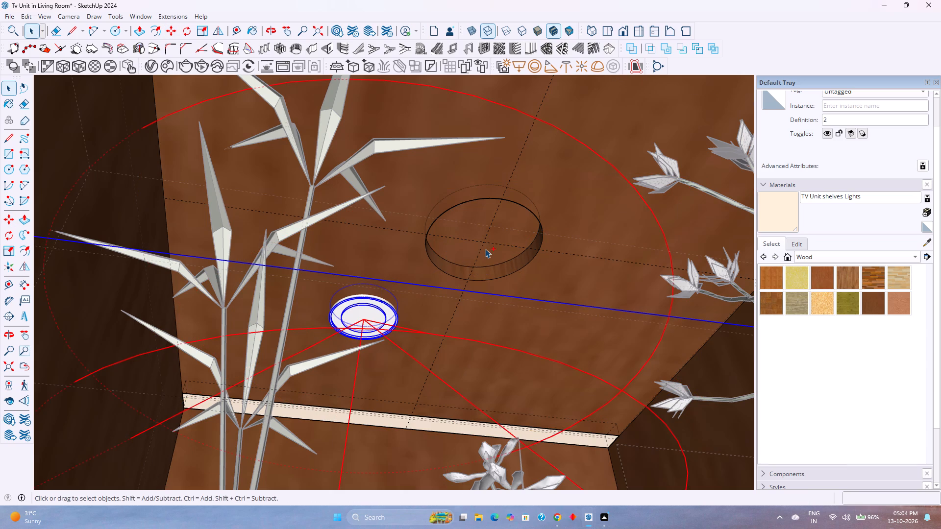
Draw a circle with radius 1 centred inside the round recess in the top compartment's ceiling.
{"action": "scroll", "coordinate": [476, 255], "scroll_direction": "down", "scroll_amount": 4}
{"action": "middle_click_drag", "start_coordinate": [514, 250], "coordinate": [459, 233]}
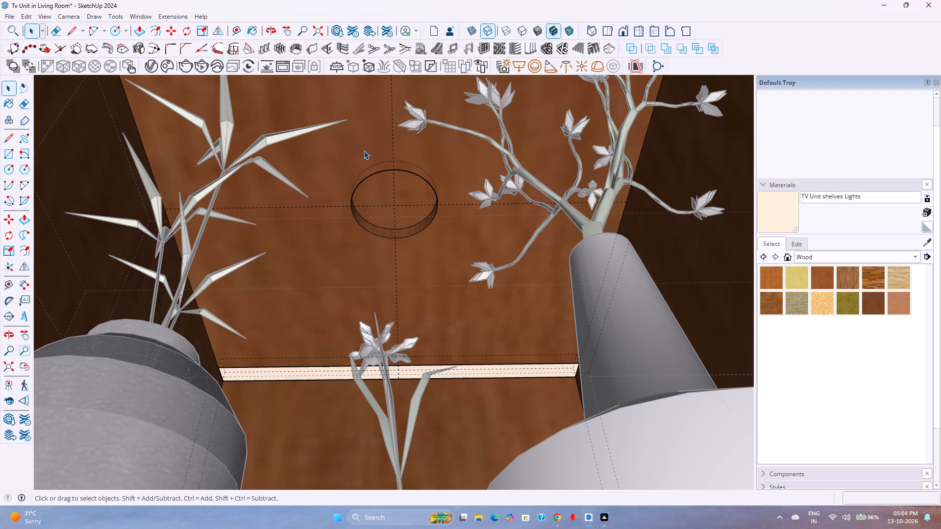
{"action": "left_click", "coordinate": [117, 31]}
{"action": "scroll", "coordinate": [385, 220], "scroll_direction": "up", "scroll_amount": 3}
{"action": "left_click", "coordinate": [399, 202]}
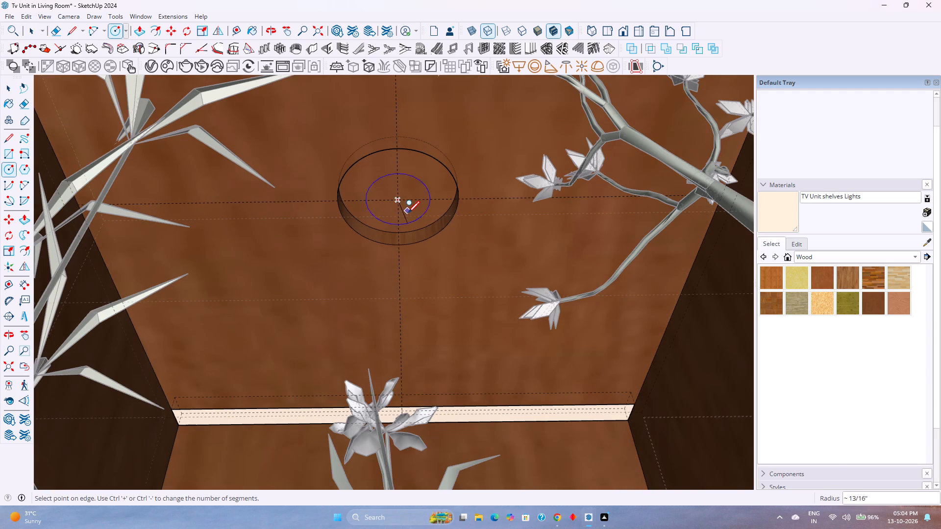
{"action": "key", "text": "1"}
{"action": "key", "text": "Return"}
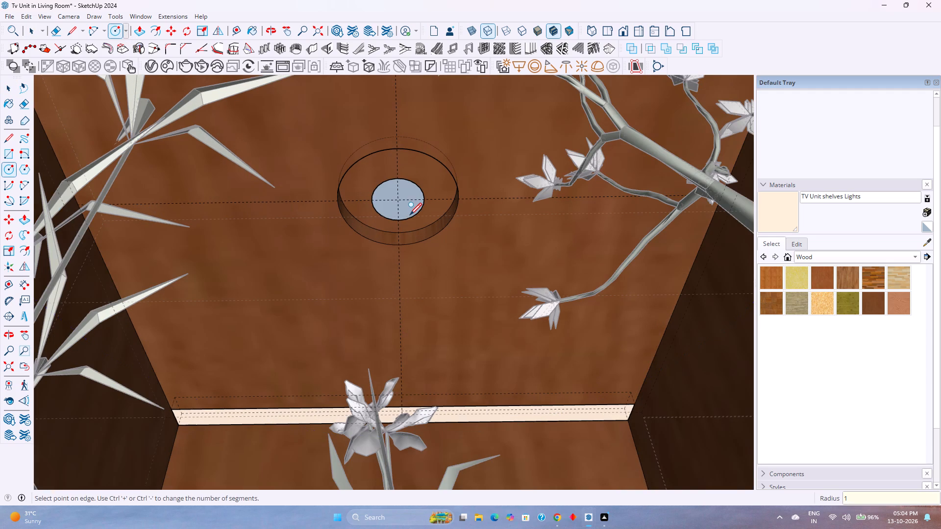
{"action": "key", "text": "space"}
Make the new circle and its face a component with the definition name 3.
{"action": "scroll", "coordinate": [406, 204], "scroll_direction": "up", "scroll_amount": 4}
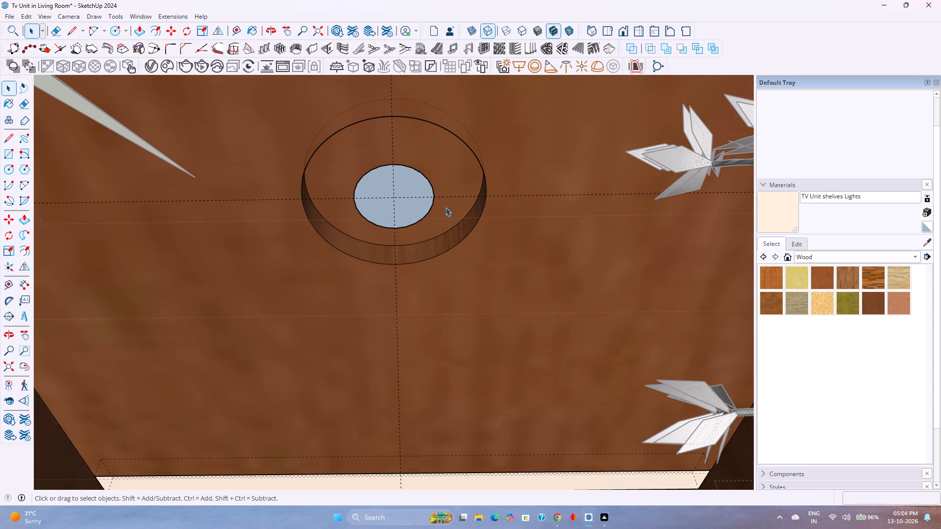
{"action": "left_click", "coordinate": [430, 210]}
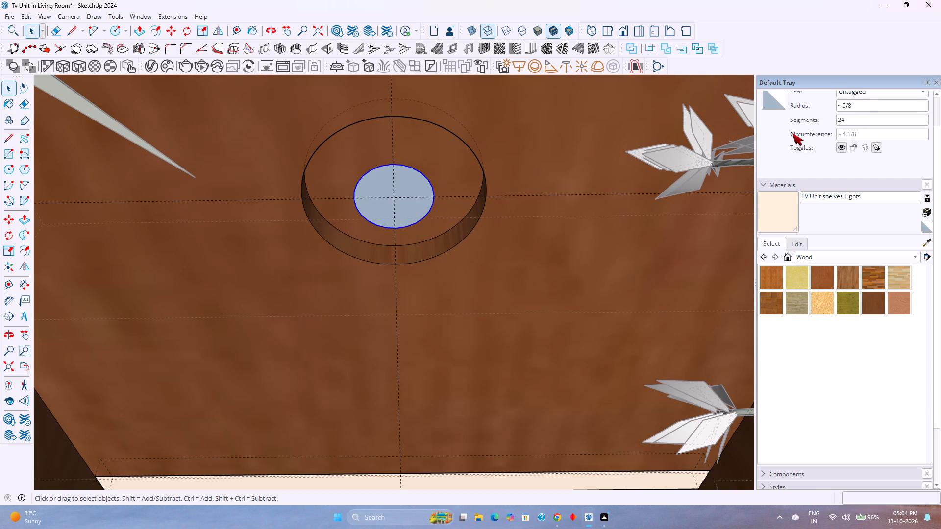
{"action": "double_click", "coordinate": [877, 122]}
{"action": "double_click", "coordinate": [402, 208]}
{"action": "right_click", "coordinate": [402, 208]}
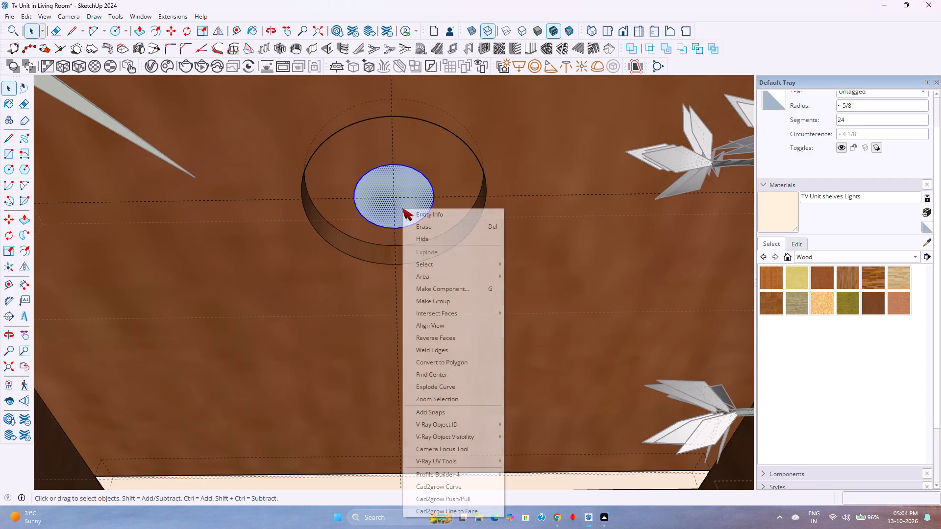
{"action": "left_click", "coordinate": [440, 289]}
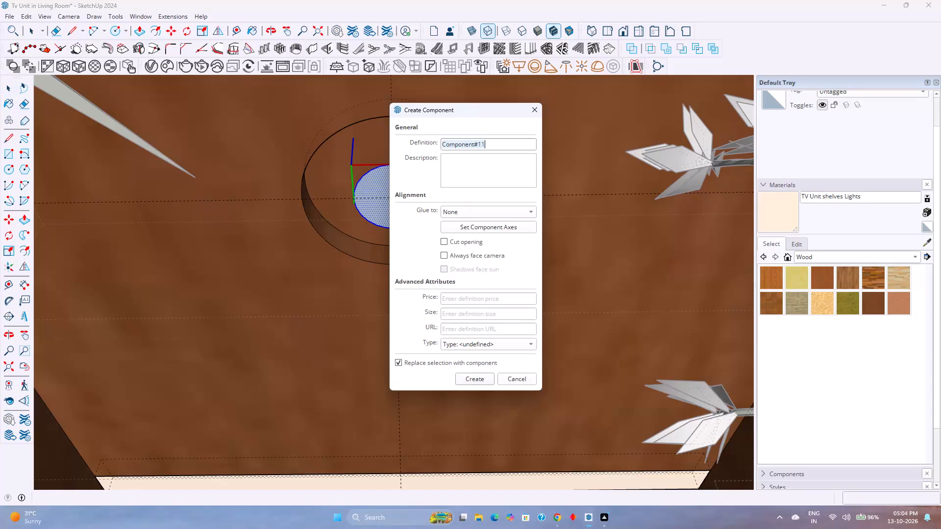
{"action": "key", "text": "3"}
{"action": "key", "text": "Return"}
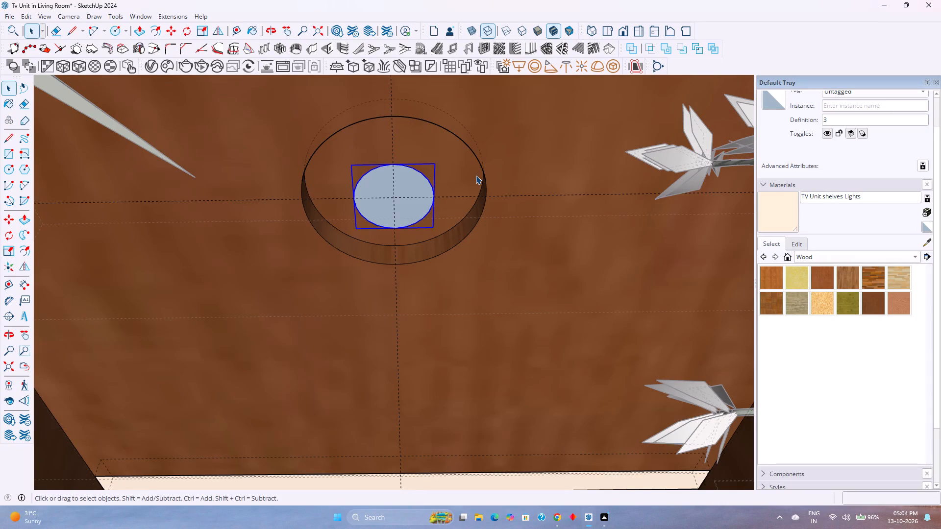
Open component 3 for editing and set its circle's radius to 1.5 inches.
{"action": "double_click", "coordinate": [416, 202]}
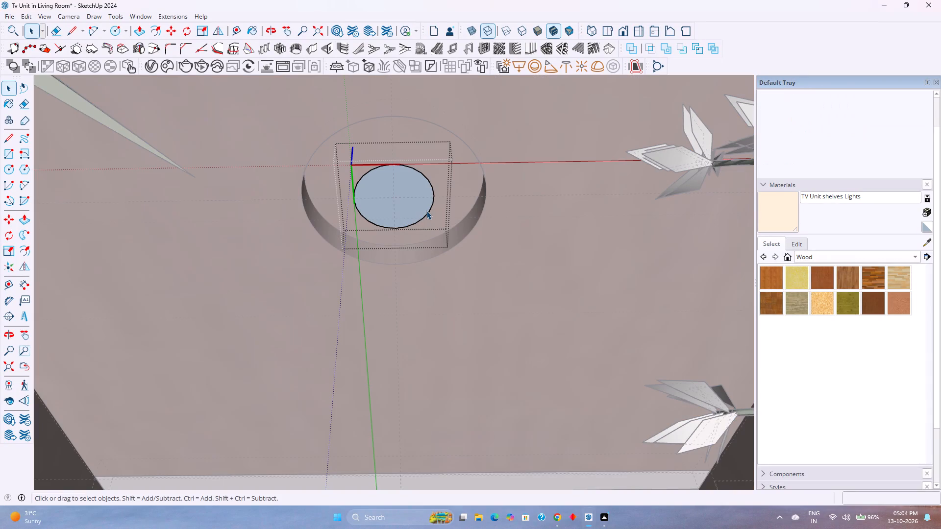
{"action": "left_click", "coordinate": [431, 207]}
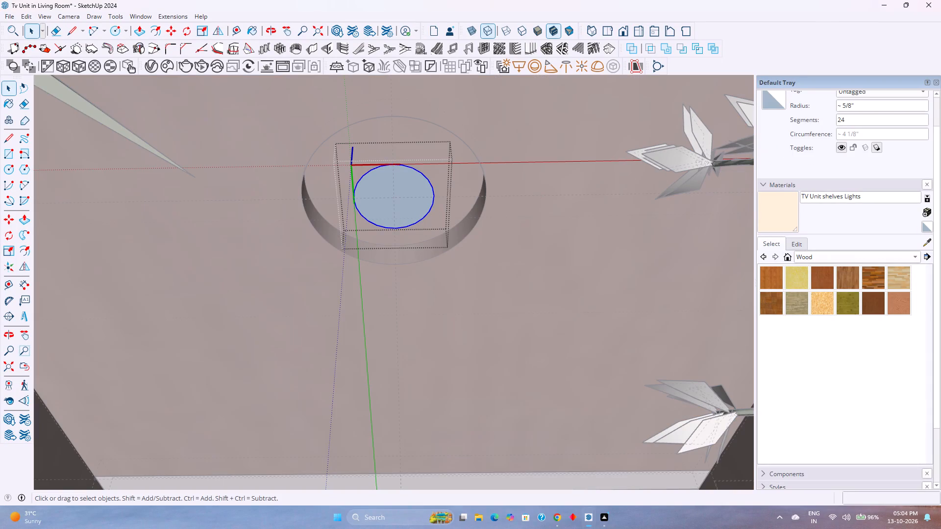
{"action": "double_click", "coordinate": [863, 111]}
{"action": "key", "text": "BackSpace"}
{"action": "key", "text": "BackSpace"}
{"action": "key", "text": "BackSpace"}
{"action": "key", "text": "BackSpace"}
{"action": "key", "text": "BackSpace"}
{"action": "key", "text": "BackSpace"}
{"action": "key", "text": "BackSpace"}
{"action": "key", "text": "BackSpace"}
{"action": "key", "text": "BackSpace"}
{"action": "key", "text": "BackSpace"}
{"action": "key", "text": "BackSpace"}
{"action": "key", "text": "BackSpace"}
{"action": "key", "text": "BackSpace"}
{"action": "type", "text": "1.5"}
{"action": "key", "text": "Return"}
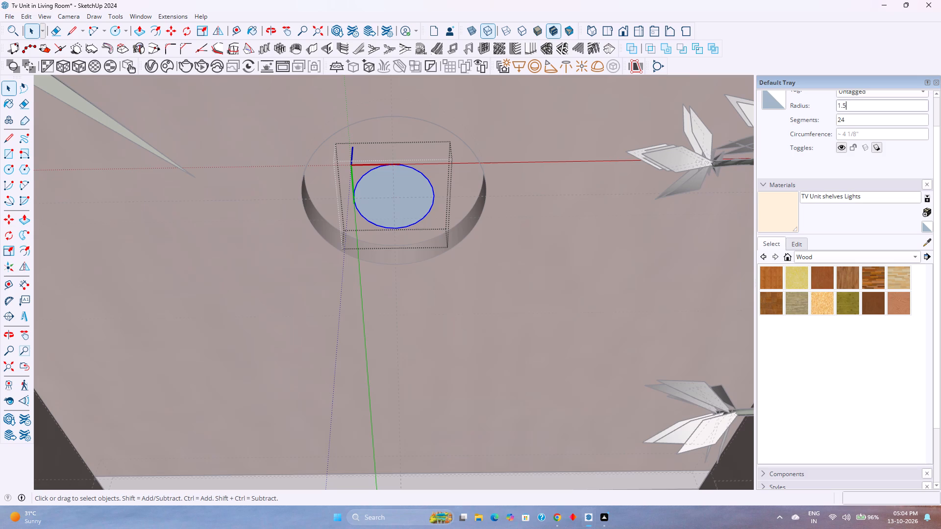
Set the circle's segment count to 160, after trying 200 and 16.
{"action": "double_click", "coordinate": [864, 119]}
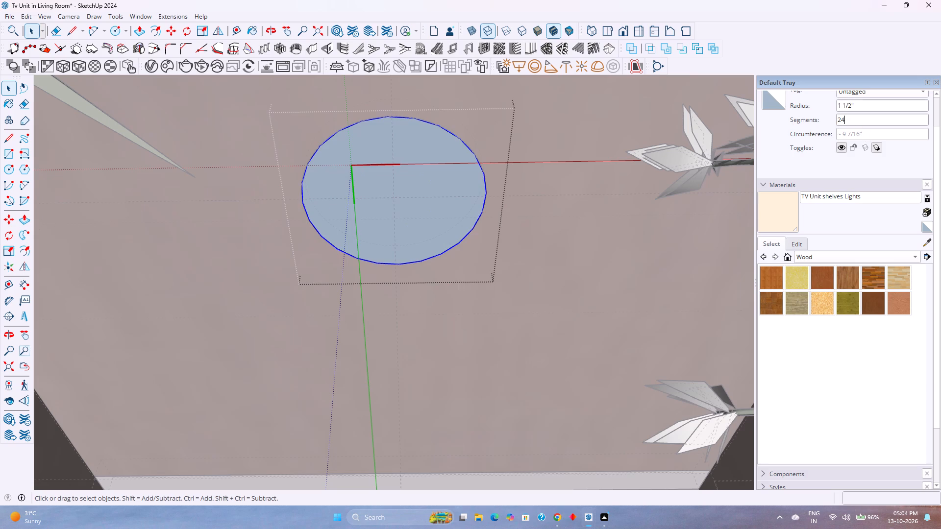
{"action": "type", "text": "200"}
{"action": "key", "text": "Return"}
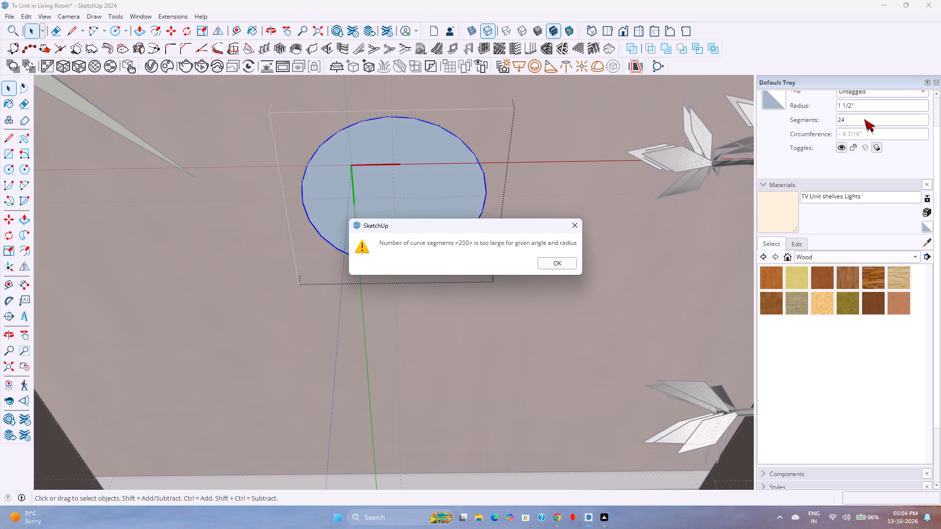
{"action": "left_click", "coordinate": [572, 264]}
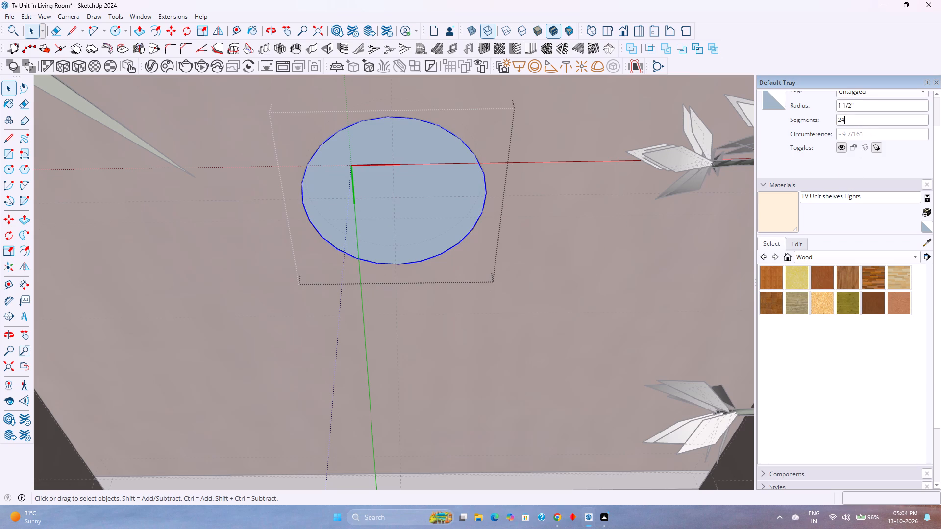
{"action": "double_click", "coordinate": [861, 118]}
{"action": "type", "text": "16"}
{"action": "key", "text": "Return"}
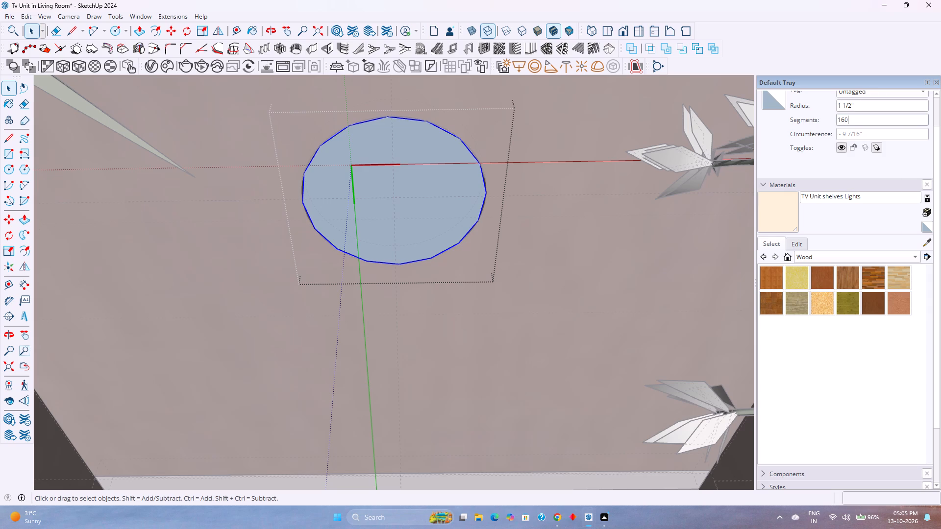
{"action": "key", "text": "0"}
{"action": "key", "text": "Return"}
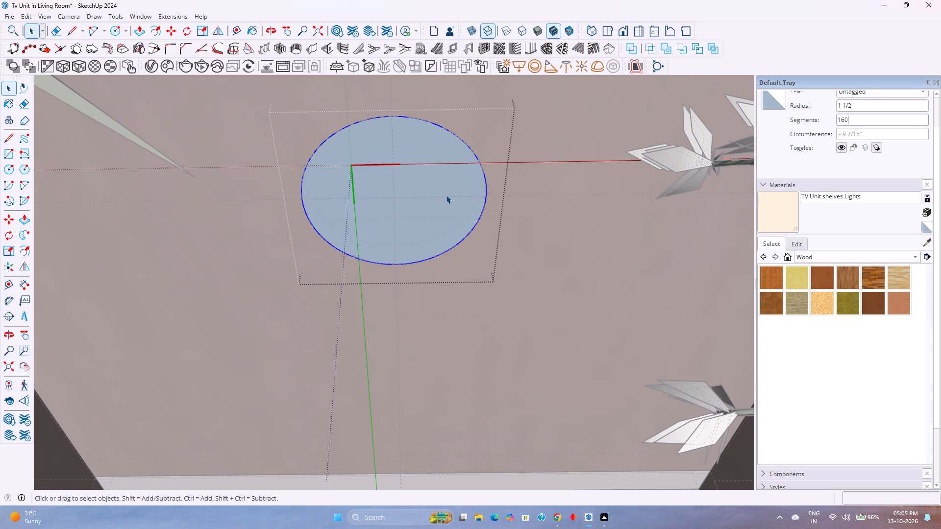
Push/Pull the circular face 0.5 inches down out of the ceiling recess to form the spotlight body.
{"action": "key", "text": "p"}
{"action": "key", "text": "p"}
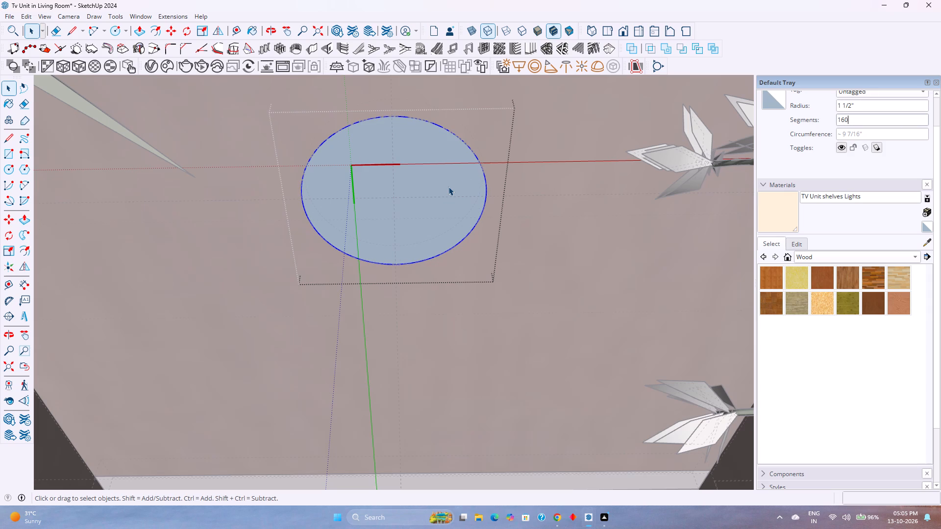
{"action": "left_click", "coordinate": [446, 192]}
{"action": "key", "text": "p"}
{"action": "left_click", "coordinate": [446, 192]}
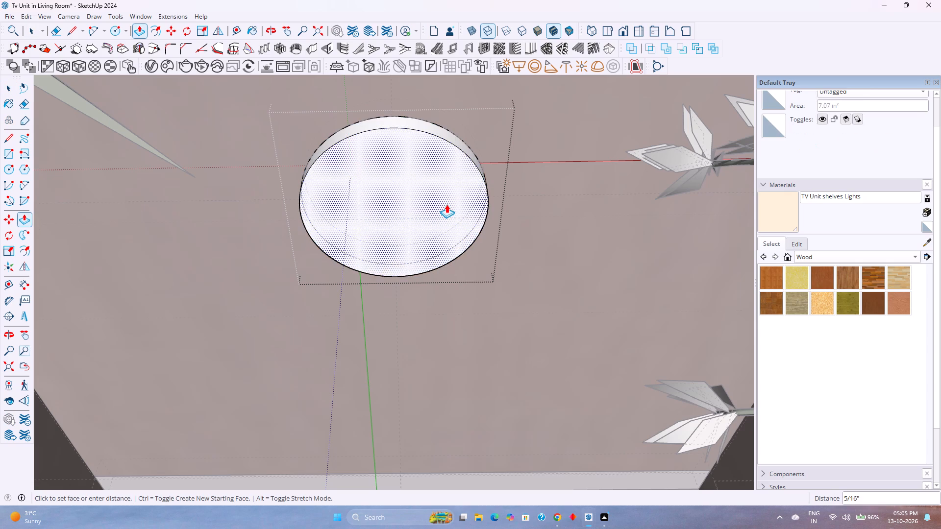
{"action": "type", "text": "0."}
{"action": "key", "text": "5"}
{"action": "key", "text": "Return"}
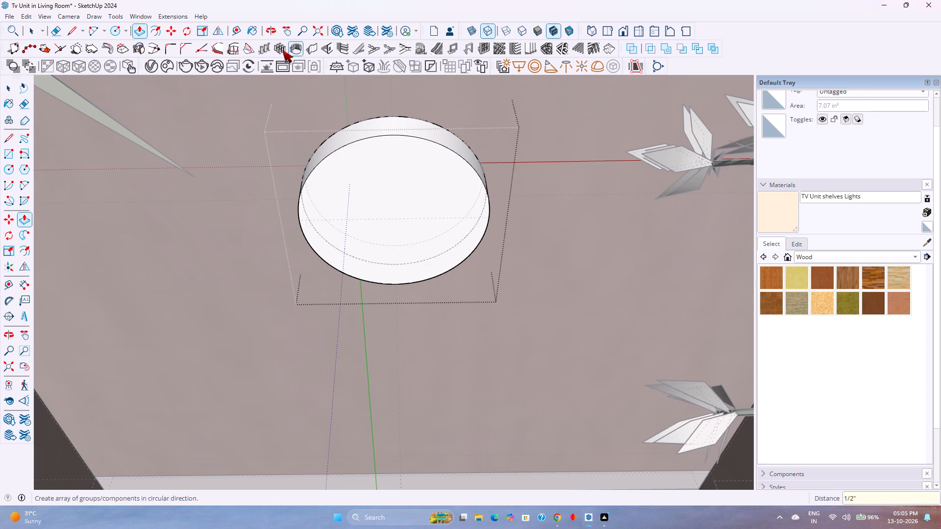
Offset the disc's bottom edge inward about 1/16 inch for a rim, and that offset inward about 1/2 inch for an inner circle.
{"action": "left_click", "coordinate": [150, 28]}
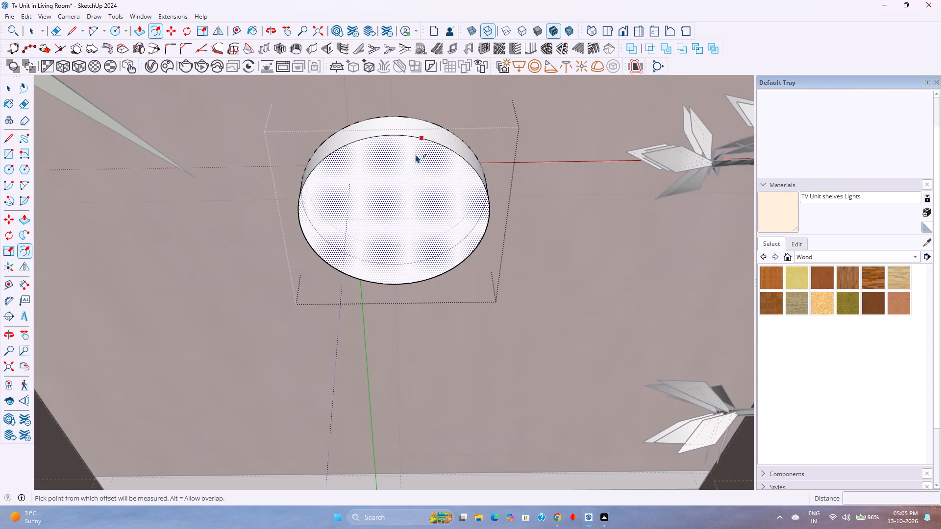
{"action": "left_click", "coordinate": [416, 154]}
{"action": "left_click", "coordinate": [412, 140]}
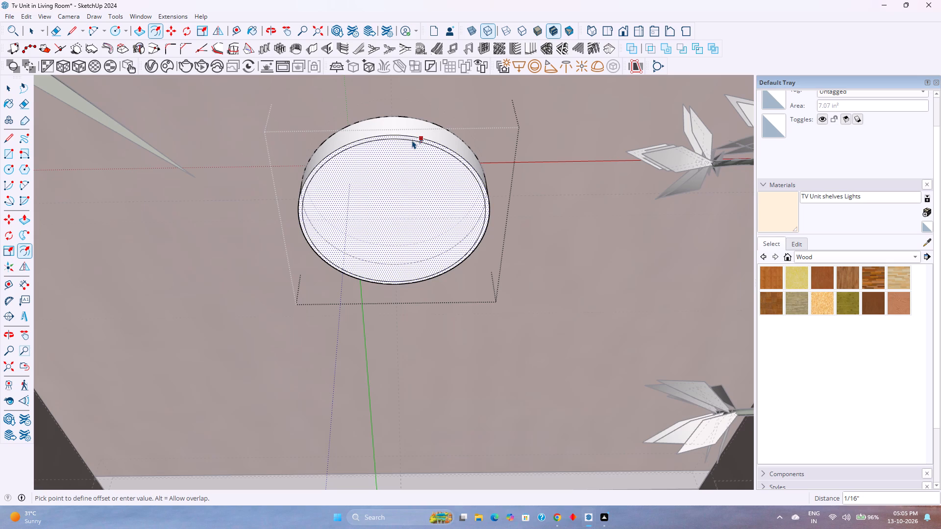
{"action": "left_click", "coordinate": [419, 157]}
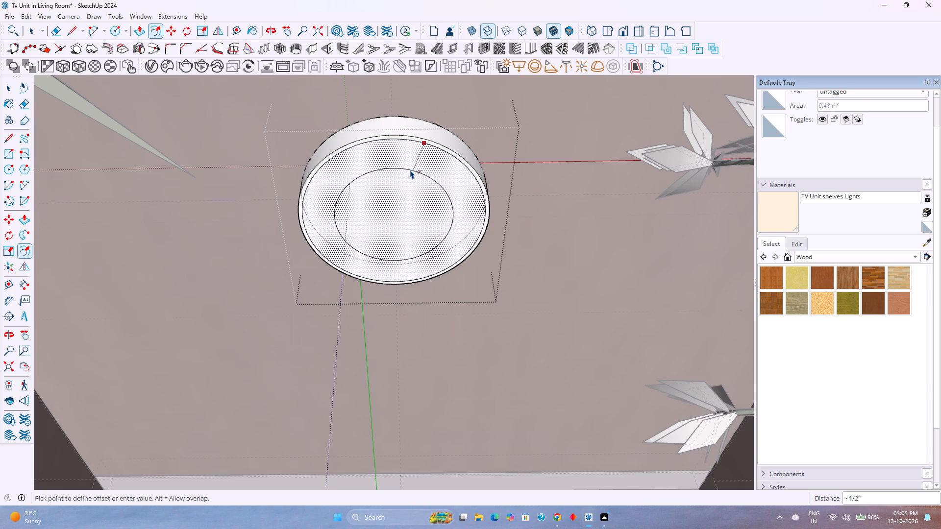
{"action": "left_click", "coordinate": [410, 170]}
Push the inner circle up about 1/8 inch, the surrounding ring about 3/16 inch, and the thin outer rim about 1/8 inch.
{"action": "key", "text": "p"}
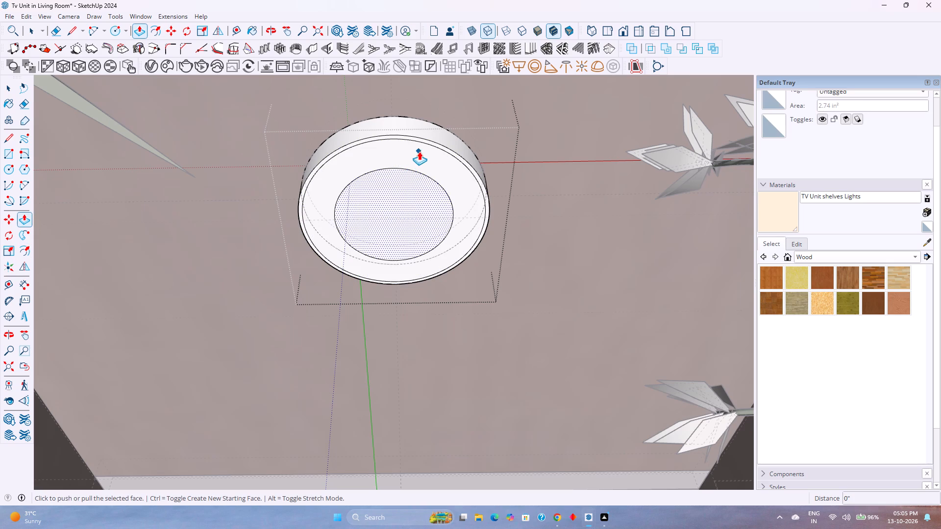
{"action": "scroll", "coordinate": [416, 160], "scroll_direction": "up", "scroll_amount": 6}
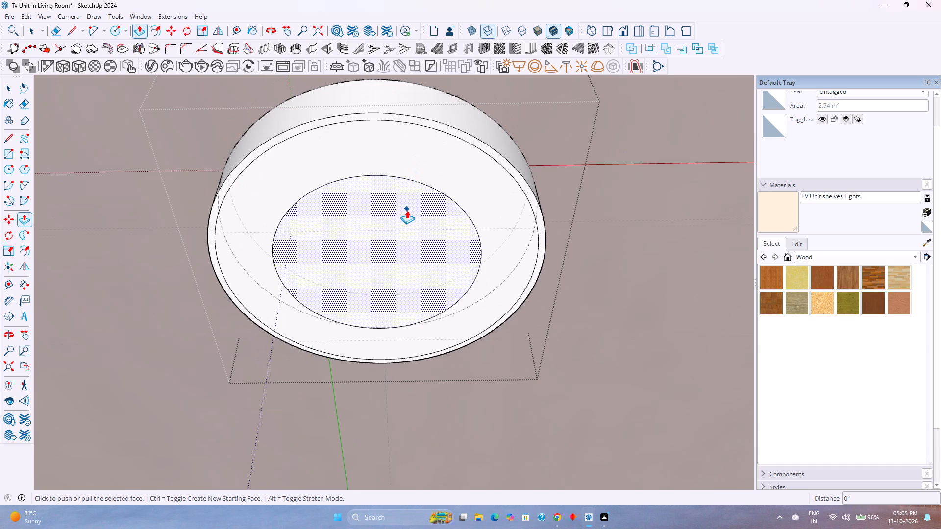
{"action": "left_click", "coordinate": [407, 210]}
{"action": "left_click", "coordinate": [404, 203]}
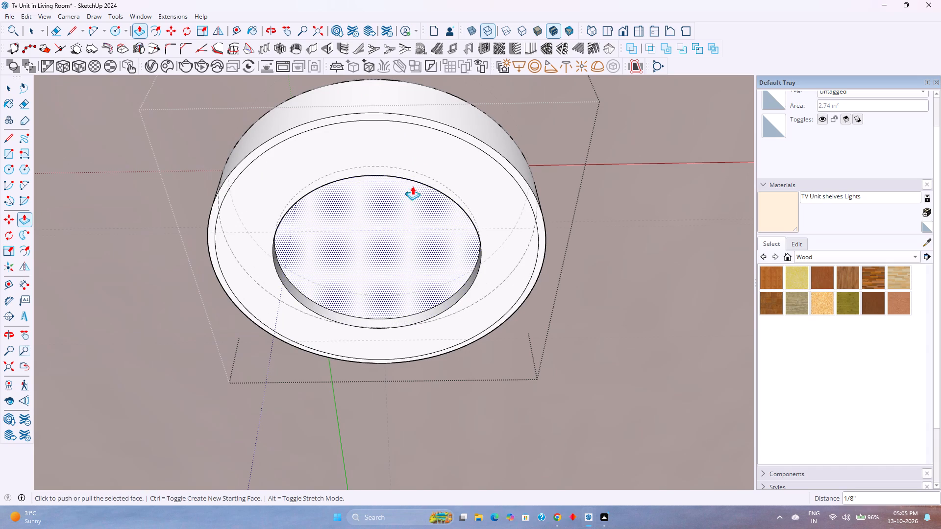
{"action": "key", "text": "Escape"}
{"action": "left_click", "coordinate": [442, 168]}
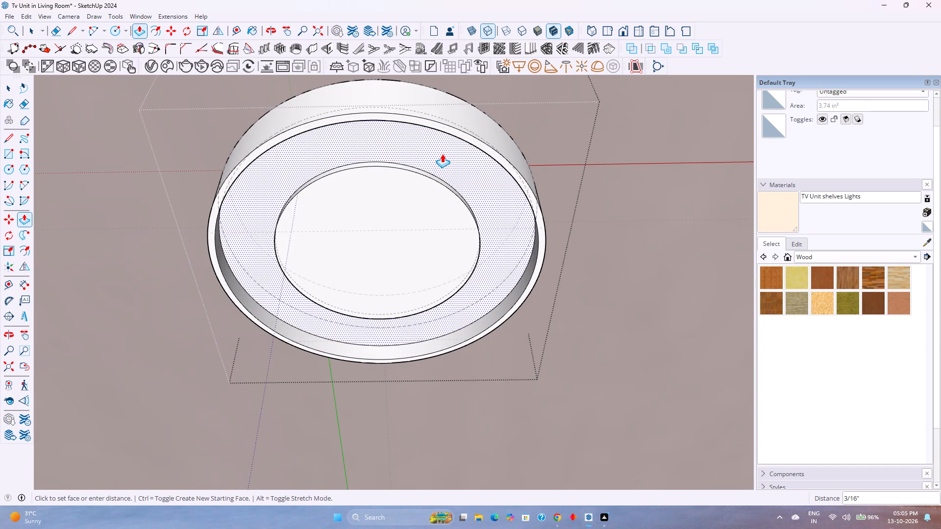
{"action": "left_click", "coordinate": [442, 154]}
{"action": "left_click", "coordinate": [490, 151]}
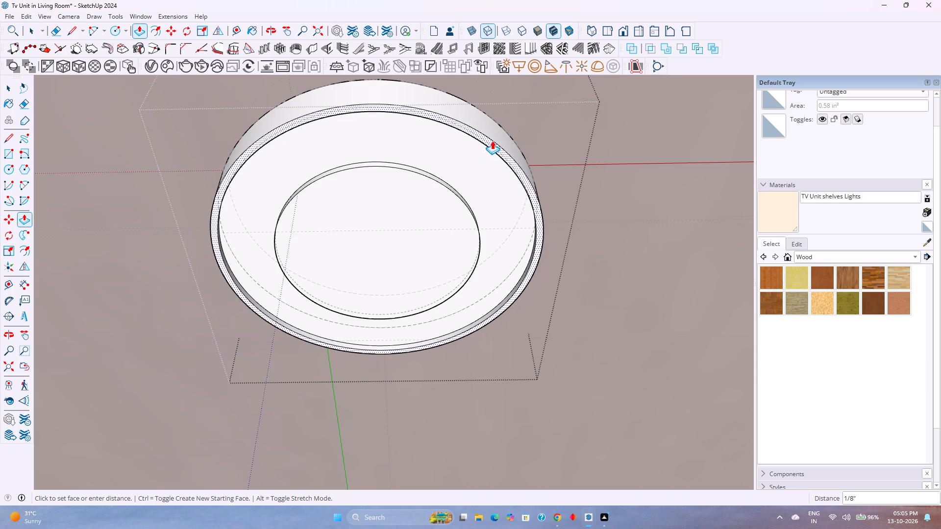
{"action": "left_click", "coordinate": [492, 141]}
{"action": "middle_click_drag", "start_coordinate": [440, 182], "coordinate": [313, 331]}
{"action": "key", "text": "space"}
Place a Spot Light at the centre of the fixture's inner disc inside the component, and leave component editing.
{"action": "middle_click_drag", "start_coordinate": [338, 282], "coordinate": [390, 200]}
{"action": "scroll", "coordinate": [394, 200], "scroll_direction": "down", "scroll_amount": 3}
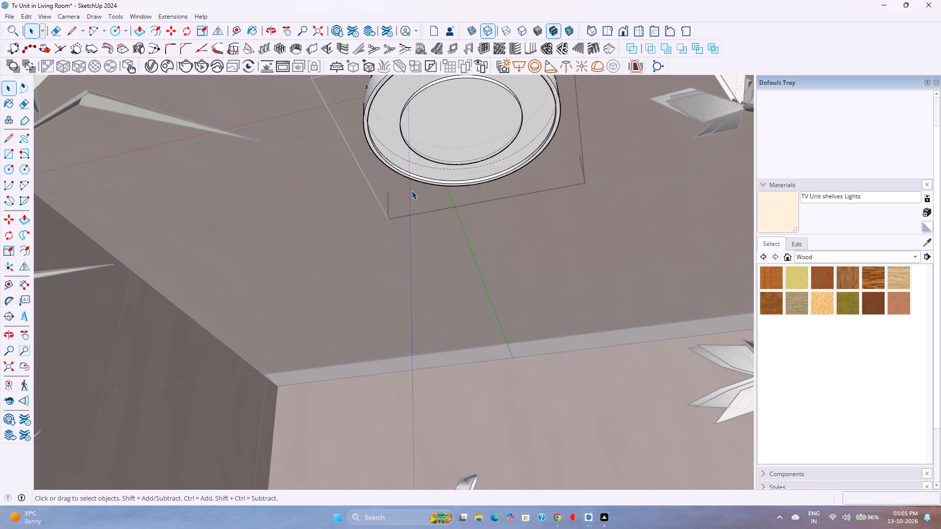
{"action": "key", "text": "k"}
{"action": "scroll", "coordinate": [410, 192], "scroll_direction": "down", "scroll_amount": 2}
{"action": "middle_click_drag", "start_coordinate": [411, 192], "coordinate": [385, 270], "text": "shift"}
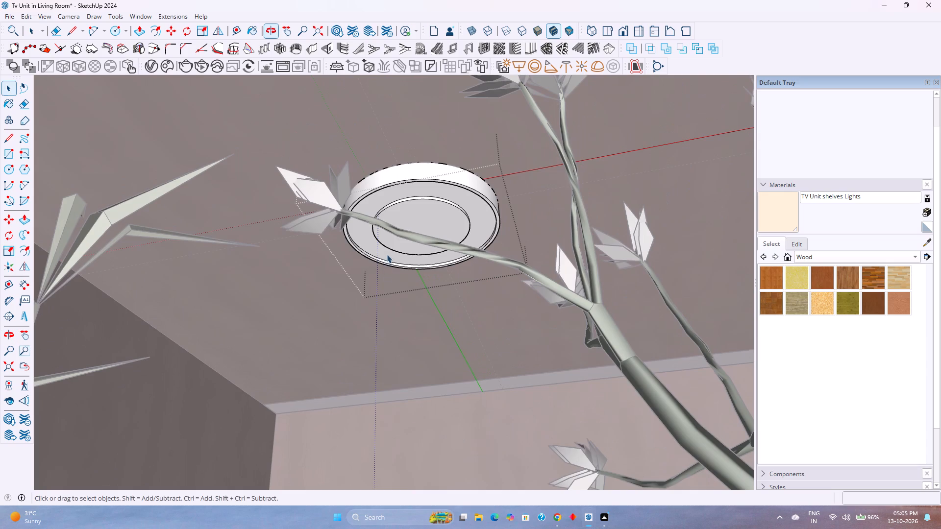
{"action": "middle_click_drag", "start_coordinate": [388, 248], "coordinate": [469, 262]}
{"action": "middle_click", "coordinate": [469, 262]}
{"action": "scroll", "coordinate": [459, 225], "scroll_direction": "down", "scroll_amount": 1}
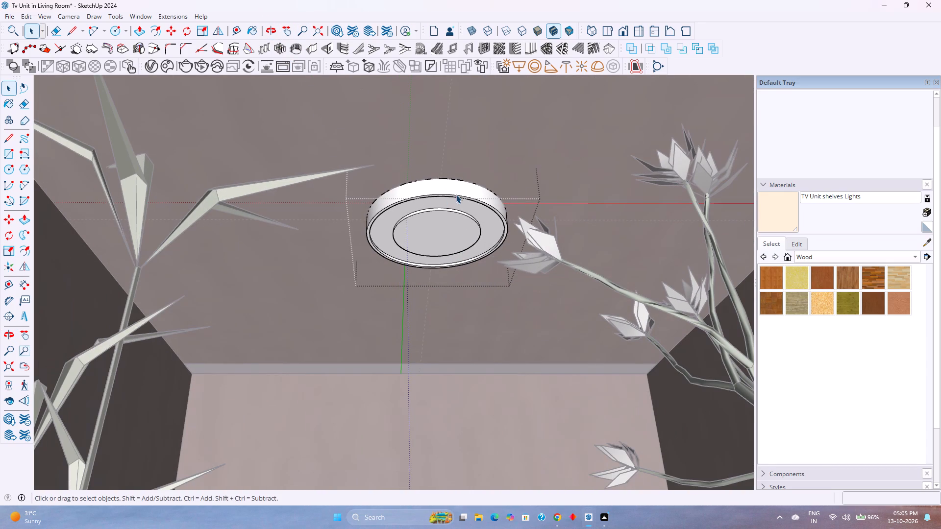
{"action": "left_click", "coordinate": [547, 61]}
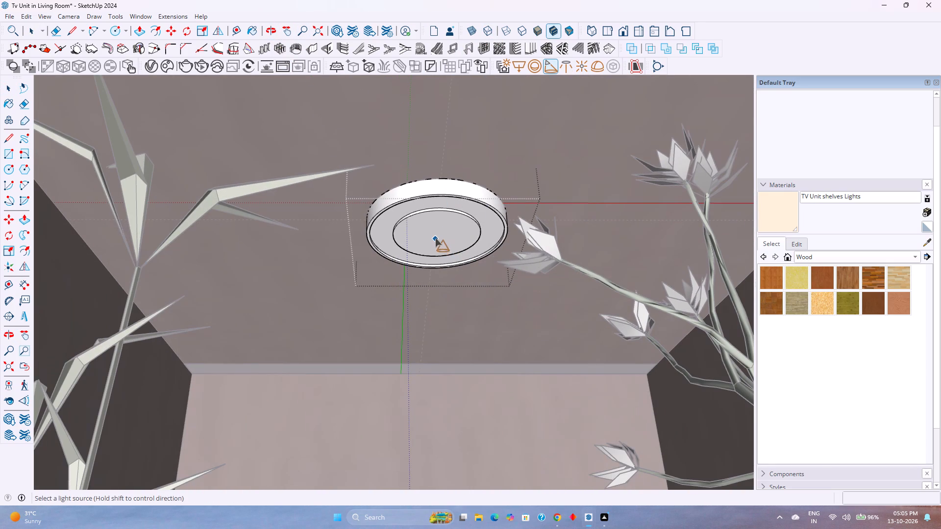
{"action": "scroll", "coordinate": [435, 237], "scroll_direction": "up", "scroll_amount": 3}
{"action": "middle_click_drag", "start_coordinate": [435, 236], "coordinate": [446, 163]}
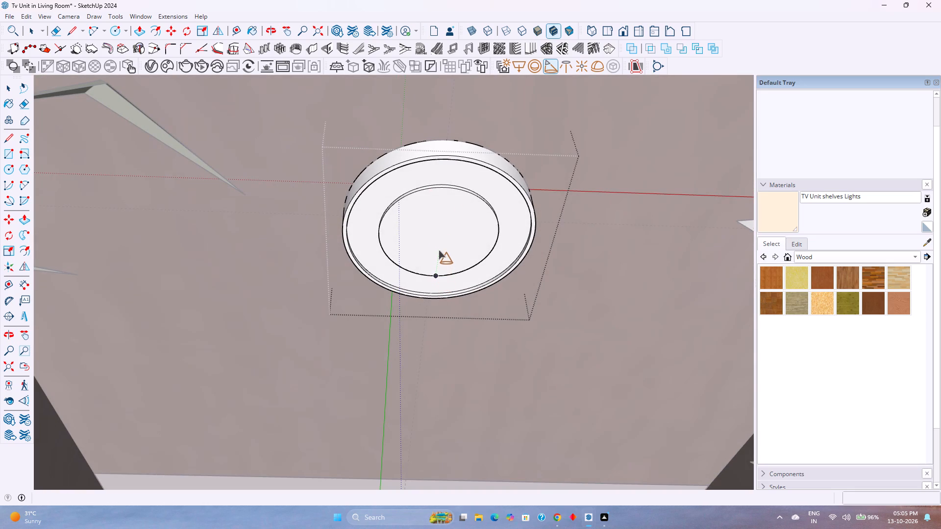
{"action": "left_click", "coordinate": [439, 234]}
{"action": "scroll", "coordinate": [439, 234], "scroll_direction": "down", "scroll_amount": 4}
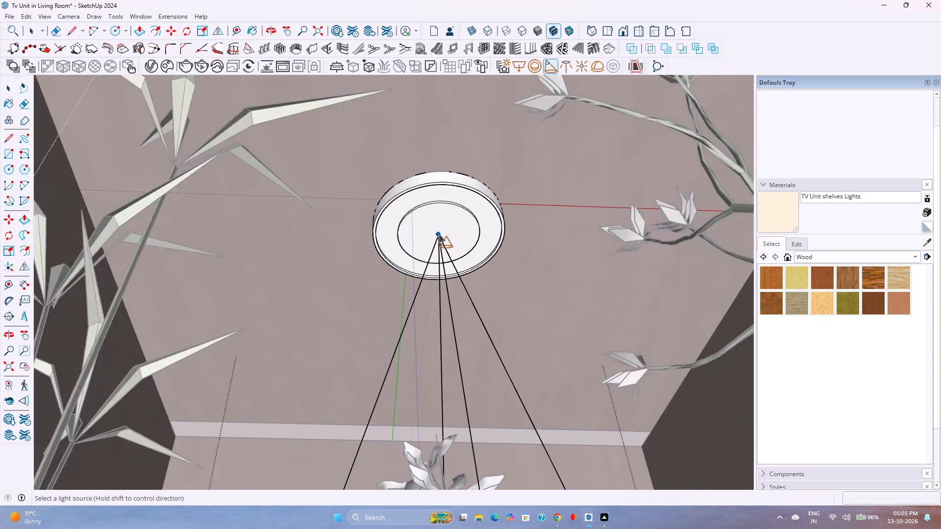
{"action": "scroll", "coordinate": [439, 234], "scroll_direction": "down", "scroll_amount": 1}
{"action": "middle_click_drag", "start_coordinate": [439, 234], "coordinate": [456, 302]}
{"action": "key", "text": "Escape"}
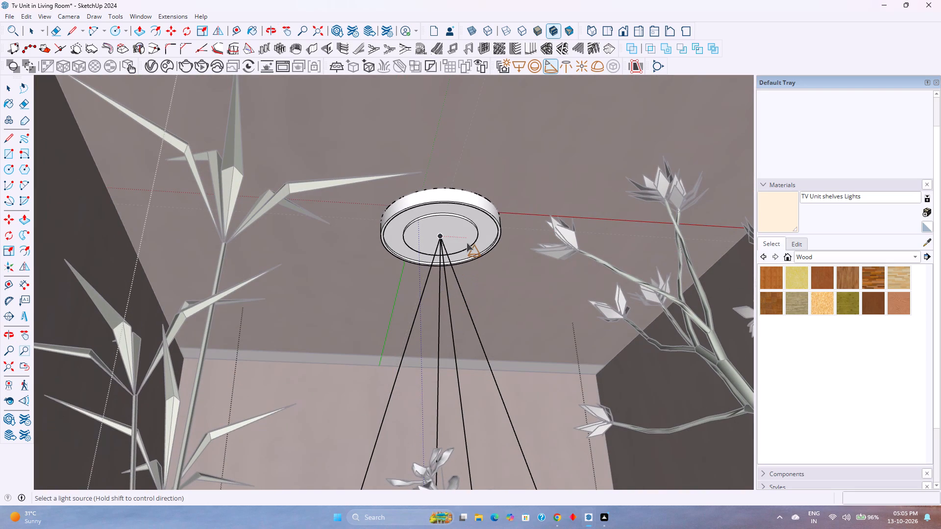
{"action": "key", "text": "space"}
{"action": "key", "text": "Escape"}
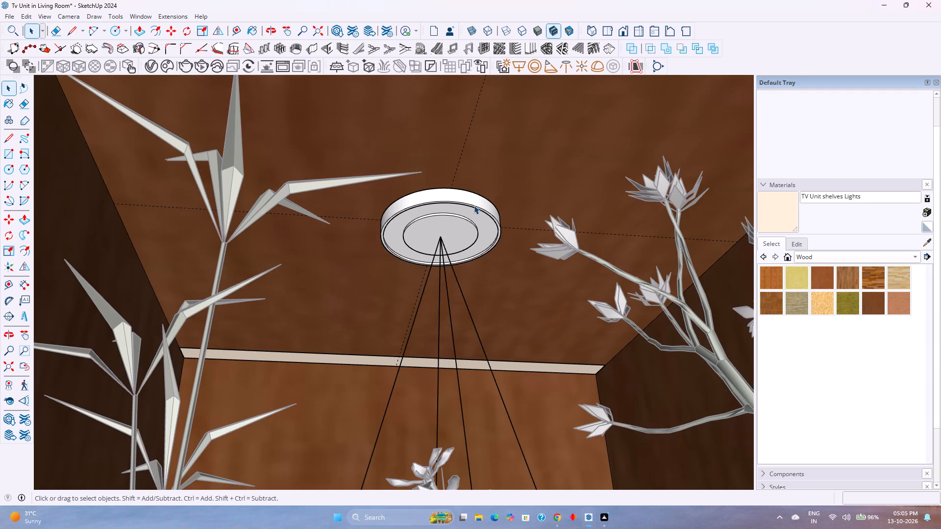
Move the spotlight component 0.25 inches up along the blue axis into the ceiling.
{"action": "left_click", "coordinate": [474, 205]}
{"action": "middle_click_drag", "start_coordinate": [474, 205], "coordinate": [471, 311]}
{"action": "middle_click", "coordinate": [471, 311]}
{"action": "scroll", "coordinate": [442, 266], "scroll_direction": "down", "scroll_amount": 3}
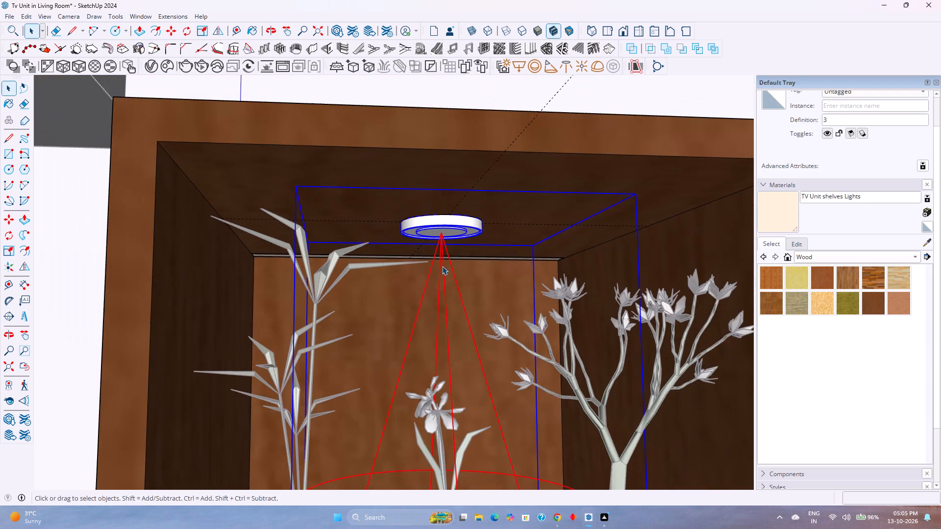
{"action": "middle_click_drag", "start_coordinate": [442, 266], "coordinate": [416, 283]}
{"action": "key", "text": "m"}
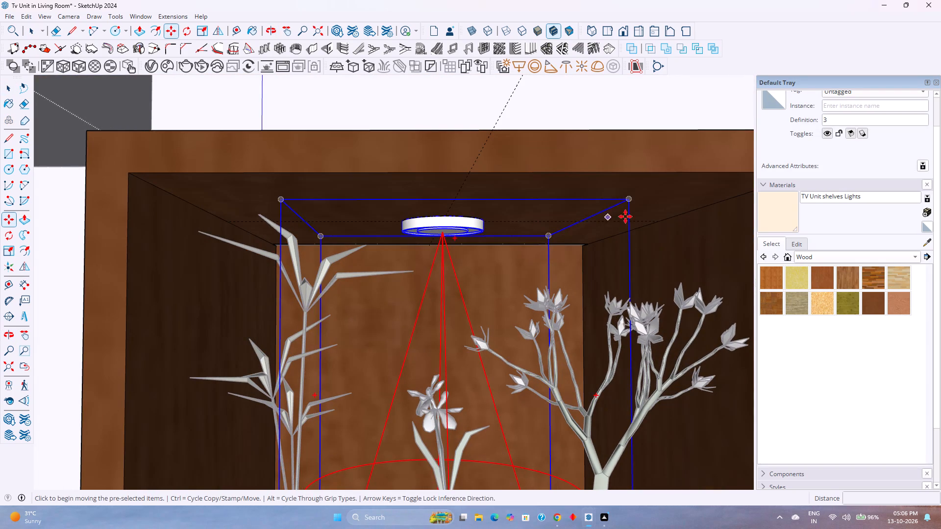
{"action": "left_click", "coordinate": [631, 200]}
{"action": "key", "text": "Up"}
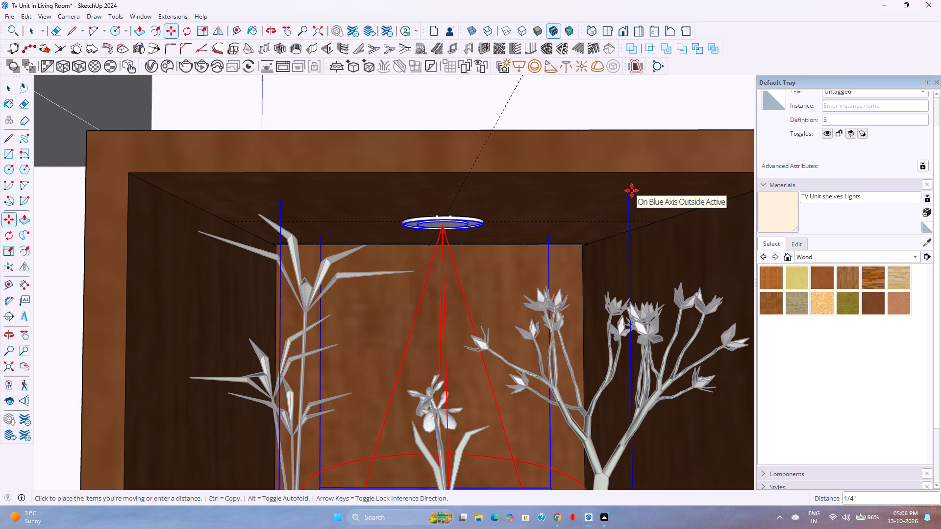
{"action": "type", "text": "0."}
{"action": "type", "text": "25"}
{"action": "key", "text": "Return"}
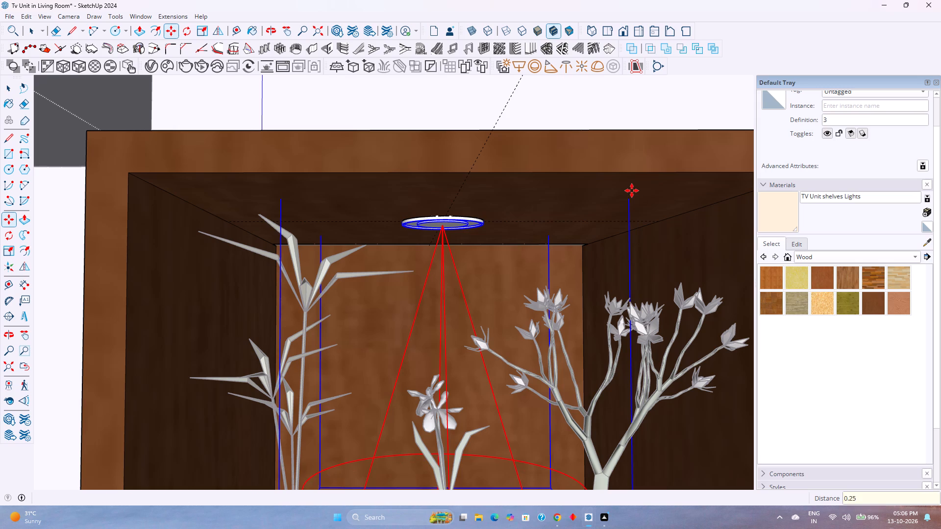
{"action": "key", "text": "space"}
{"action": "key", "text": "Escape"}
Copy the spotlight fixture from the tall cabinet's top compartment down about 1' 5 3/4" to the ceiling of the second compartment.
{"action": "scroll", "coordinate": [413, 286], "scroll_direction": "down", "scroll_amount": 3}
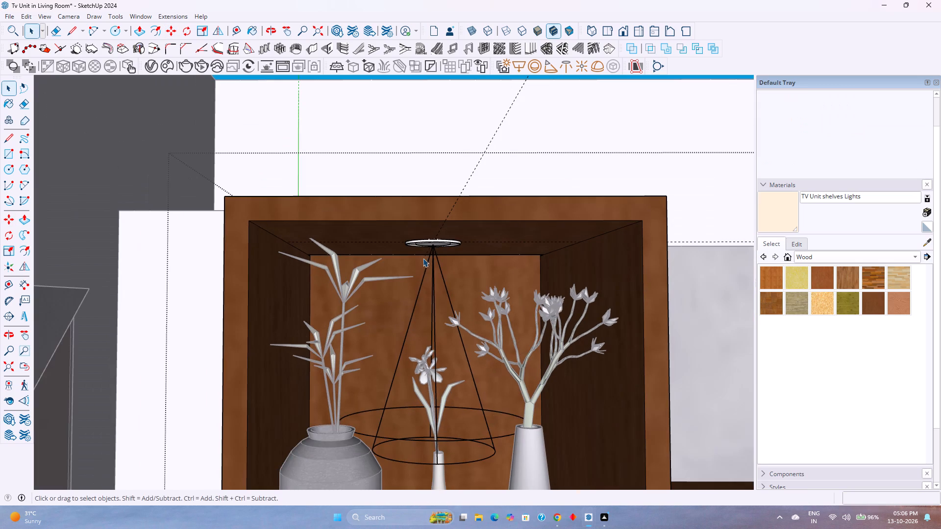
{"action": "left_click", "coordinate": [434, 245]}
{"action": "double_click", "coordinate": [434, 245]}
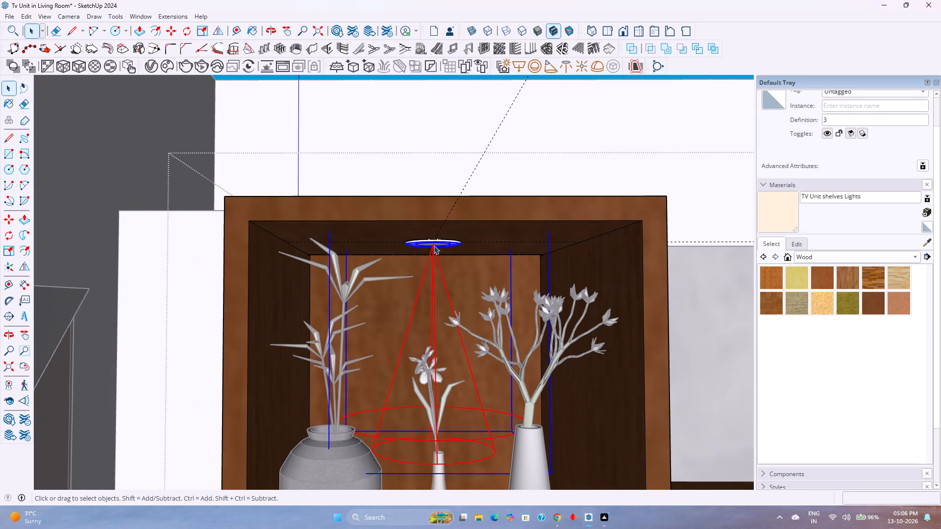
{"action": "key", "text": "m"}
{"action": "left_click", "coordinate": [644, 218]}
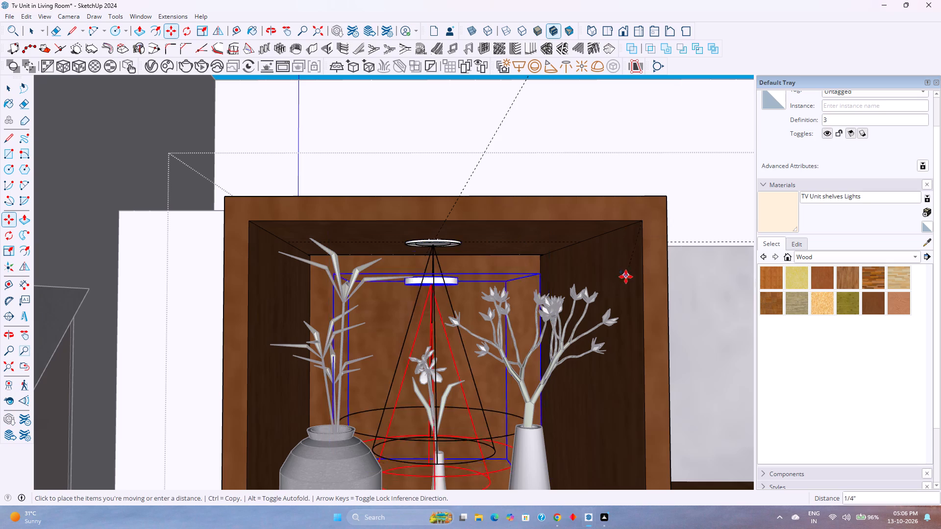
{"action": "scroll", "coordinate": [619, 292], "scroll_direction": "down", "scroll_amount": 4}
{"action": "middle_click_drag", "start_coordinate": [602, 335], "coordinate": [562, 153], "text": "shift"}
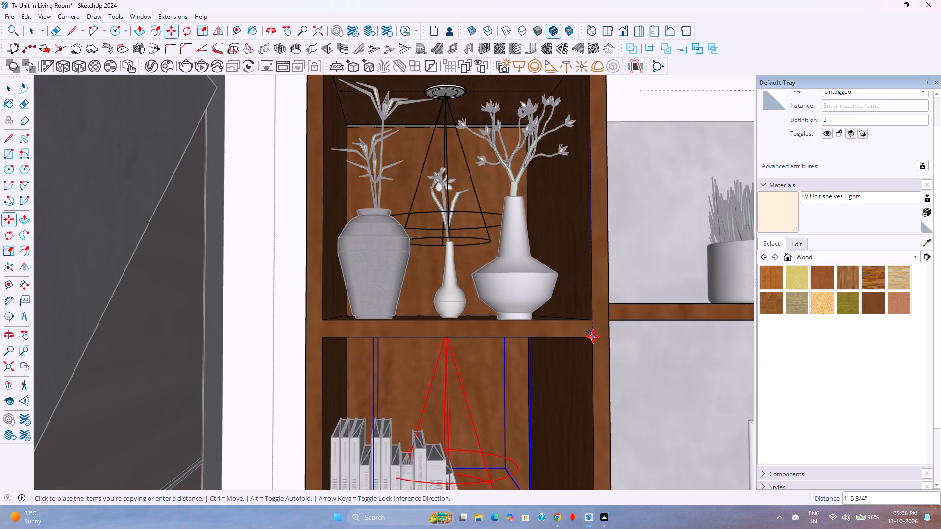
{"action": "left_click", "coordinate": [593, 337]}
Copy the second compartment's spotlight fixture down about 1' 5 1/4" to the ceiling of the third compartment.
{"action": "left_click", "coordinate": [592, 336]}
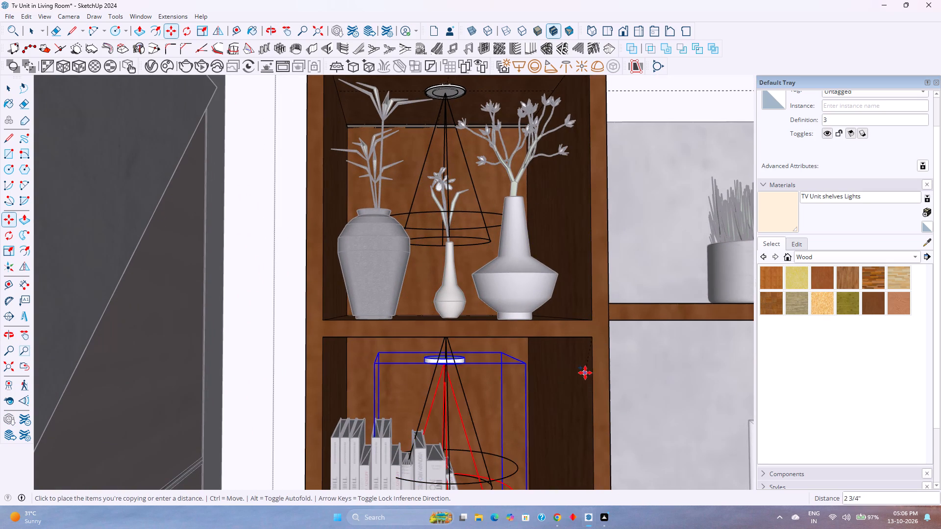
{"action": "middle_click_drag", "start_coordinate": [570, 329], "coordinate": [551, 236], "text": "shift"}
{"action": "scroll", "coordinate": [554, 291], "scroll_direction": "down", "scroll_amount": 1}
{"action": "middle_click_drag", "start_coordinate": [541, 372], "coordinate": [525, 258]}
{"action": "middle_click", "coordinate": [525, 258]}
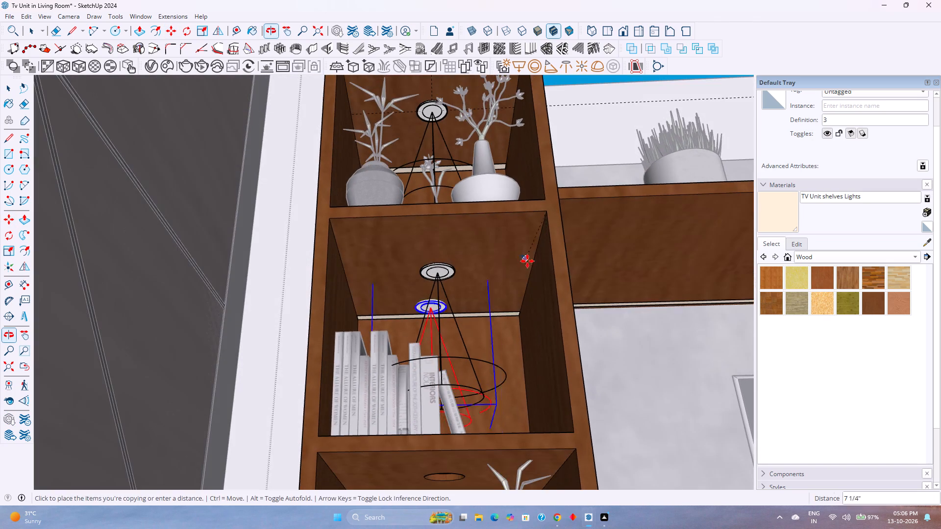
{"action": "middle_click_drag", "start_coordinate": [525, 379], "coordinate": [511, 266], "text": "shift"}
{"action": "middle_click", "coordinate": [511, 266], "text": "shift"}
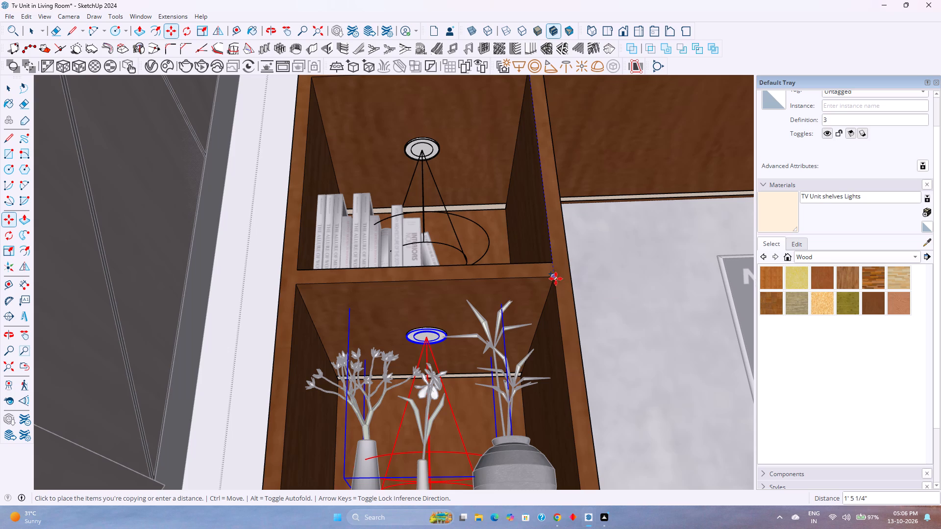
{"action": "scroll", "coordinate": [555, 277], "scroll_direction": "up", "scroll_amount": 7}
{"action": "left_click", "coordinate": [555, 277]}
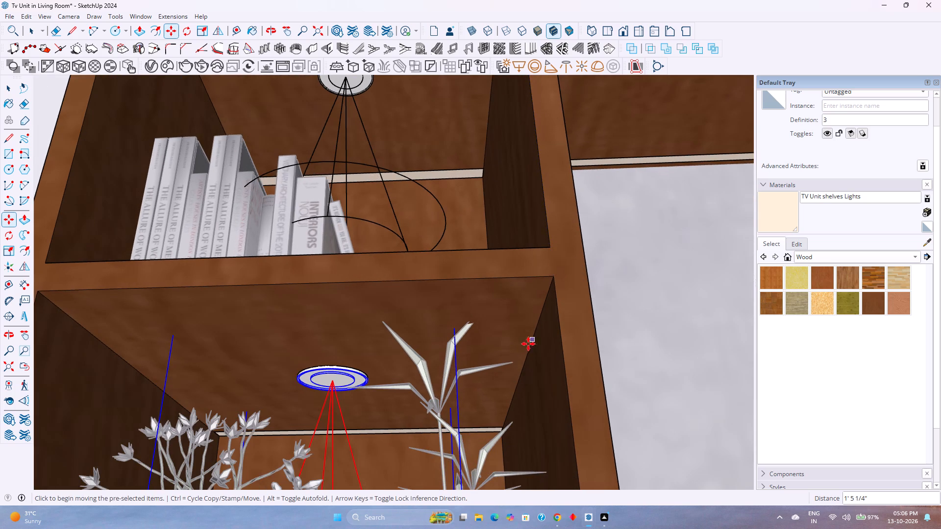
Copy the third compartment's spotlight fixture down about 1' 5 1/4" to the ceiling of the fourth compartment.
{"action": "scroll", "coordinate": [527, 313], "scroll_direction": "down", "scroll_amount": 11}
{"action": "left_click", "coordinate": [537, 303]}
{"action": "scroll", "coordinate": [537, 332], "scroll_direction": "down", "scroll_amount": 2}
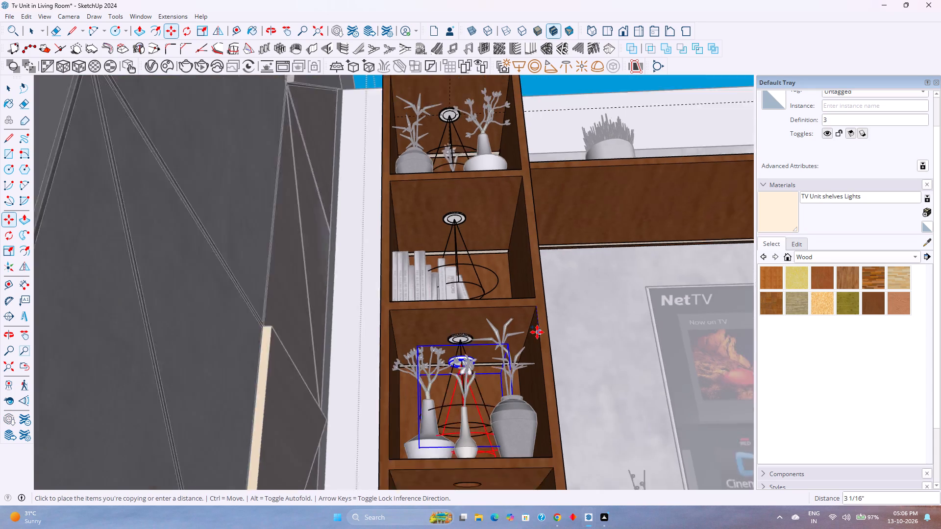
{"action": "scroll", "coordinate": [537, 332], "scroll_direction": "down", "scroll_amount": 3}
{"action": "middle_click_drag", "start_coordinate": [533, 355], "coordinate": [516, 276], "text": "shift"}
{"action": "middle_click", "coordinate": [516, 276], "text": "shift"}
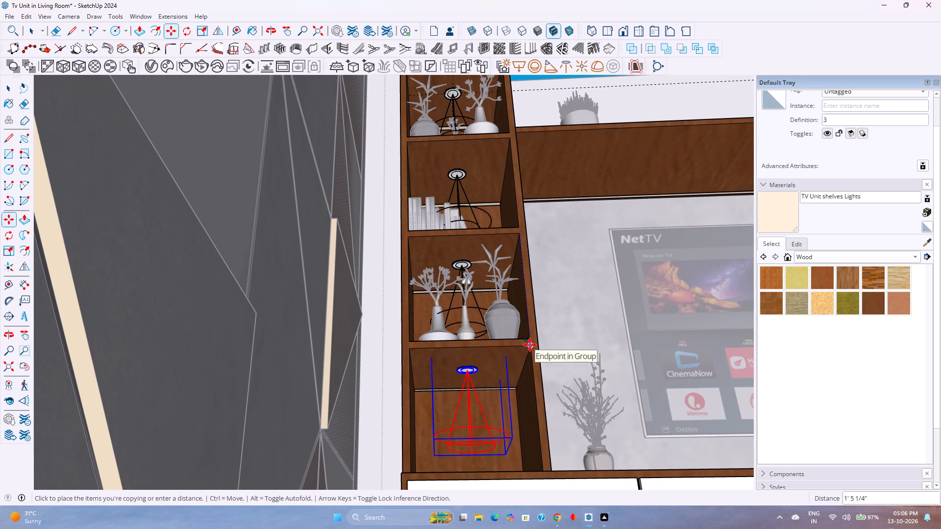
{"action": "left_click", "coordinate": [530, 345]}
{"action": "key", "text": "space"}
Copy the fourth compartment's spotlight fixture to the clipboard and leave the tall cabinet's group editing.
{"action": "scroll", "coordinate": [521, 331], "scroll_direction": "down", "scroll_amount": 2}
{"action": "middle_click_drag", "start_coordinate": [521, 331], "coordinate": [497, 414]}
{"action": "middle_click", "coordinate": [497, 414]}
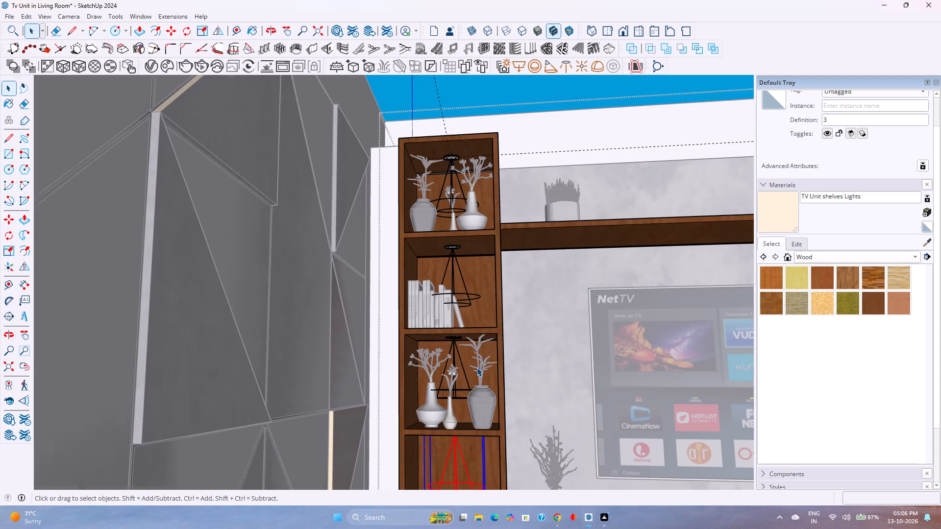
{"action": "scroll", "coordinate": [477, 367], "scroll_direction": "down", "scroll_amount": 3}
{"action": "middle_click_drag", "start_coordinate": [477, 367], "coordinate": [445, 295], "text": "shift"}
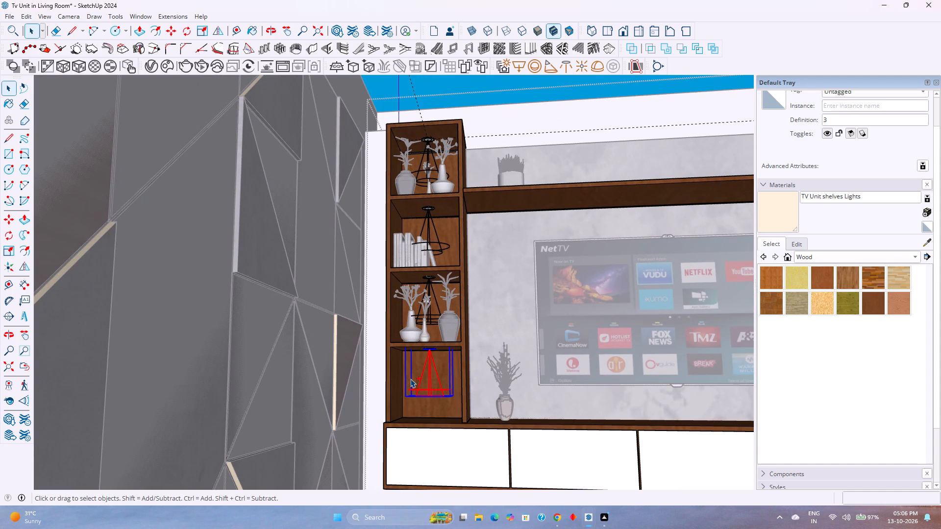
{"action": "key", "text": "ctrl+c"}
{"action": "key", "text": "Escape"}
{"action": "scroll", "coordinate": [486, 383], "scroll_direction": "down", "scroll_amount": 3}
{"action": "middle_click_drag", "start_coordinate": [491, 380], "coordinate": [347, 364], "text": "shift"}
{"action": "scroll", "coordinate": [356, 363], "scroll_direction": "down", "scroll_amount": 1}
{"action": "middle_click_drag", "start_coordinate": [469, 345], "coordinate": [269, 409], "text": "shift"}
{"action": "middle_click_drag", "start_coordinate": [361, 374], "coordinate": [423, 456]}
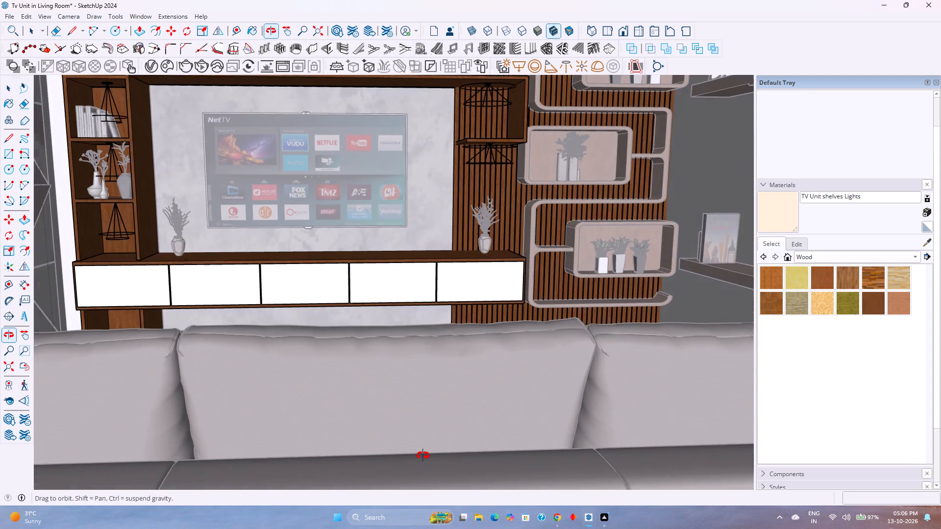
{"action": "middle_click_drag", "start_coordinate": [423, 456], "coordinate": [424, 456]}
{"action": "scroll", "coordinate": [430, 330], "scroll_direction": "down", "scroll_amount": 4}
{"action": "middle_click_drag", "start_coordinate": [430, 330], "coordinate": [439, 422], "text": "shift"}
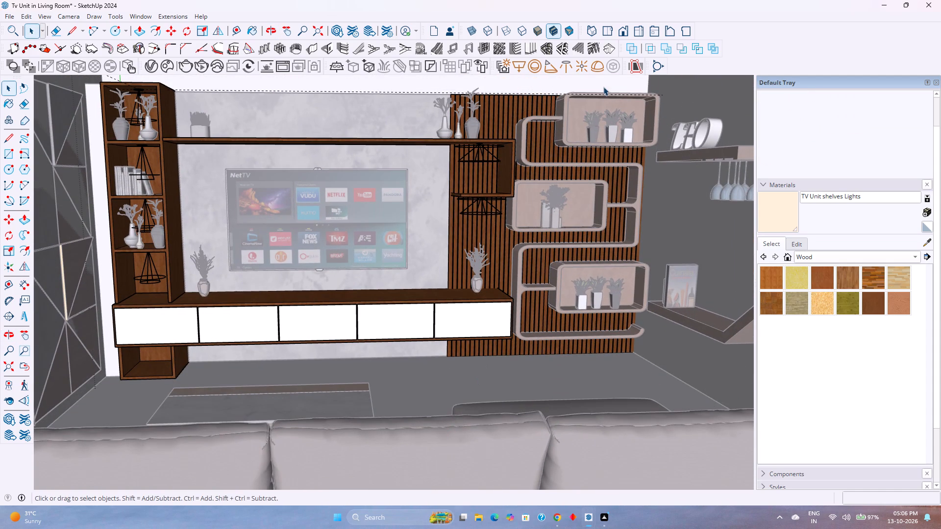
{"action": "key", "text": "Escape"}
Delete all guide lines from the model and clear the selection.
{"action": "left_click", "coordinate": [609, 144]}
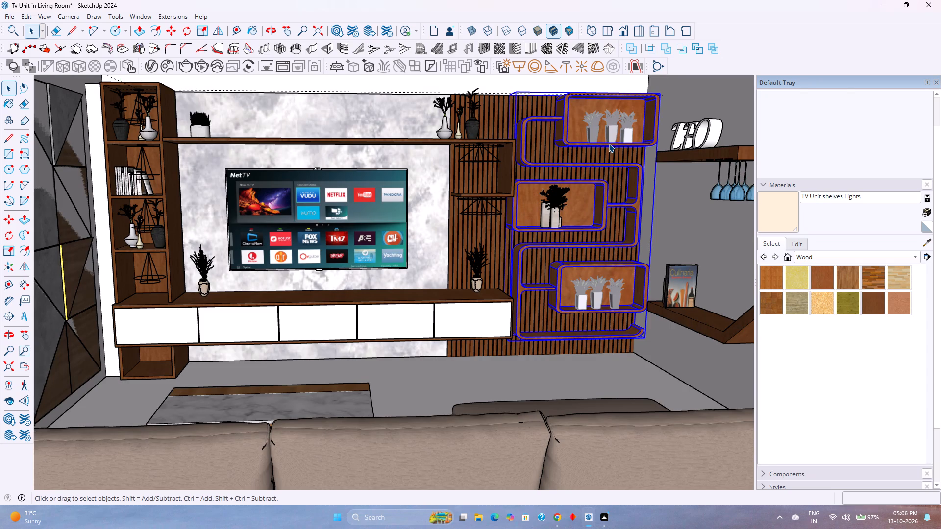
{"action": "left_click", "coordinate": [30, 16]}
{"action": "left_click", "coordinate": [84, 178]}
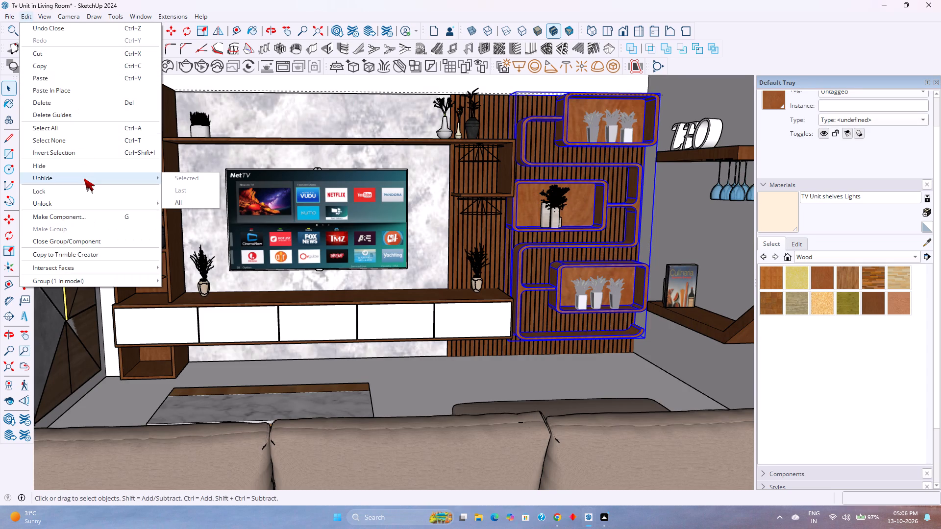
{"action": "left_click", "coordinate": [74, 117]}
{"action": "key", "text": "Escape"}
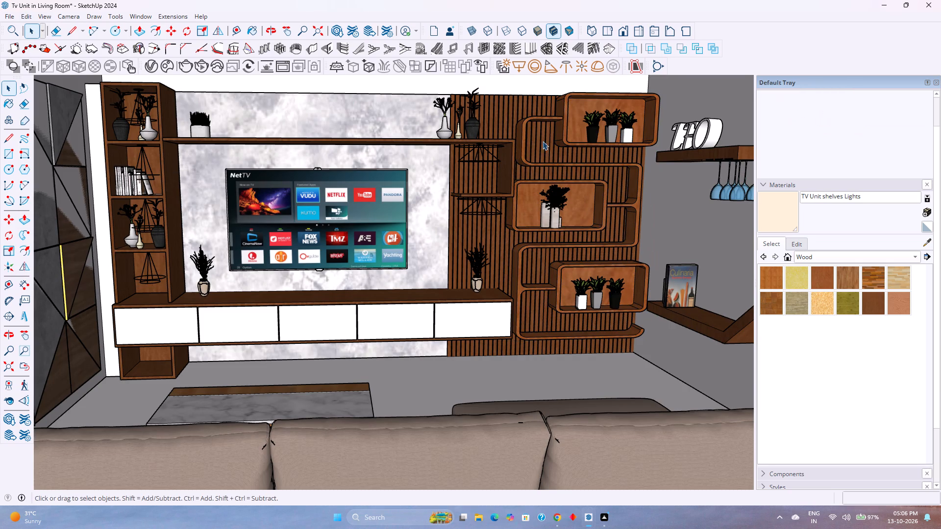
Open the winding shelf unit on the slatted wall for editing, down to the nested group containing its box shelves.
{"action": "double_click", "coordinate": [579, 144]}
{"action": "scroll", "coordinate": [597, 119], "scroll_direction": "up", "scroll_amount": 3}
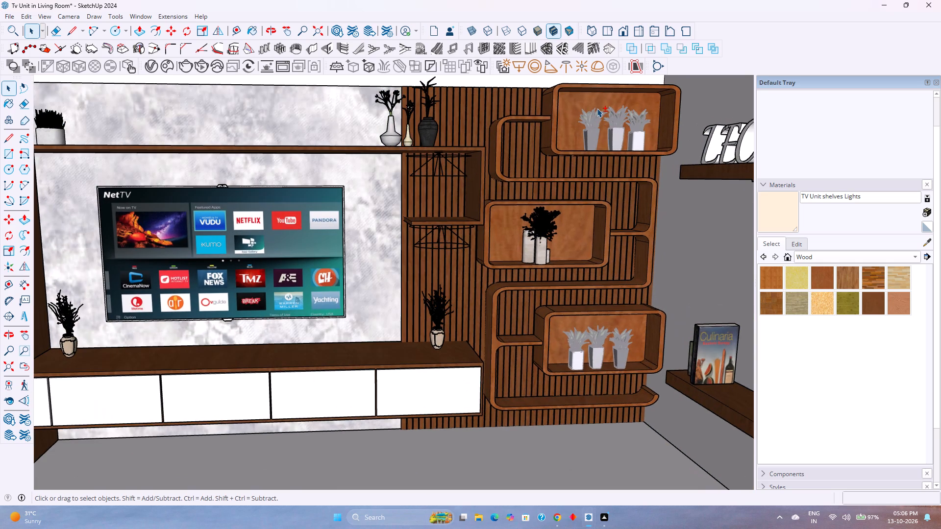
{"action": "middle_click_drag", "start_coordinate": [597, 108], "coordinate": [561, 216], "text": "shift"}
{"action": "middle_click", "coordinate": [561, 216], "text": "shift"}
{"action": "scroll", "coordinate": [570, 196], "scroll_direction": "up", "scroll_amount": 4}
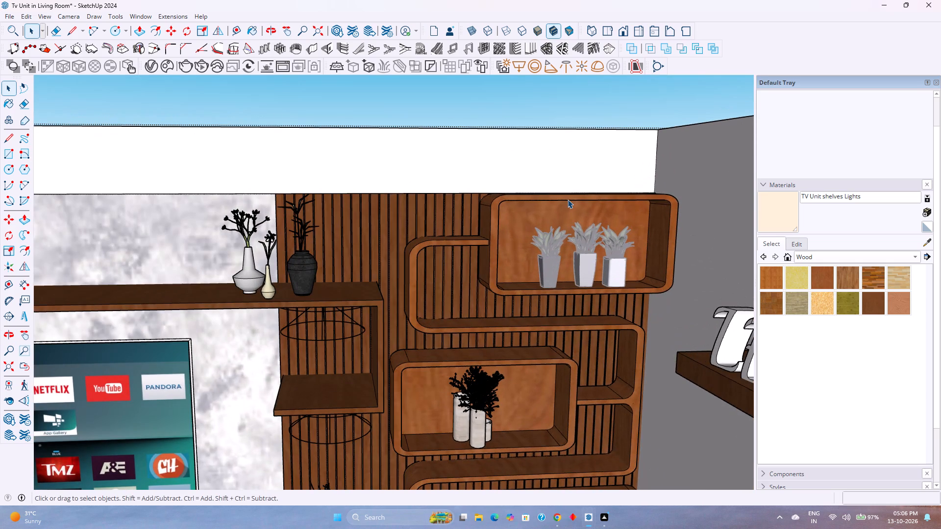
{"action": "double_click", "coordinate": [567, 199]}
Examine the inner ceiling of the uppermost box shelf above the three potted plants.
{"action": "scroll", "coordinate": [563, 226], "scroll_direction": "up", "scroll_amount": 1}
{"action": "middle_click_drag", "start_coordinate": [563, 226], "coordinate": [568, 159]}
{"action": "scroll", "coordinate": [602, 210], "scroll_direction": "up", "scroll_amount": 3}
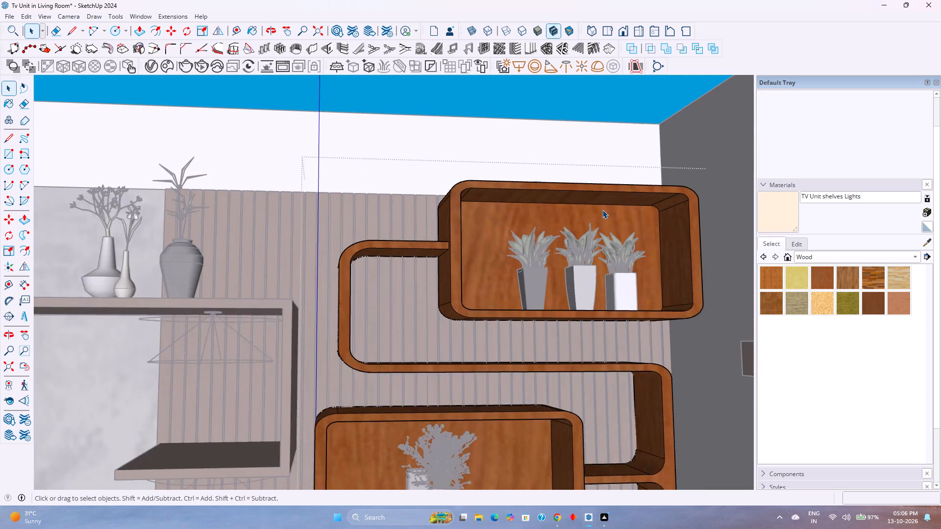
{"action": "scroll", "coordinate": [584, 211], "scroll_direction": "up", "scroll_amount": 1}
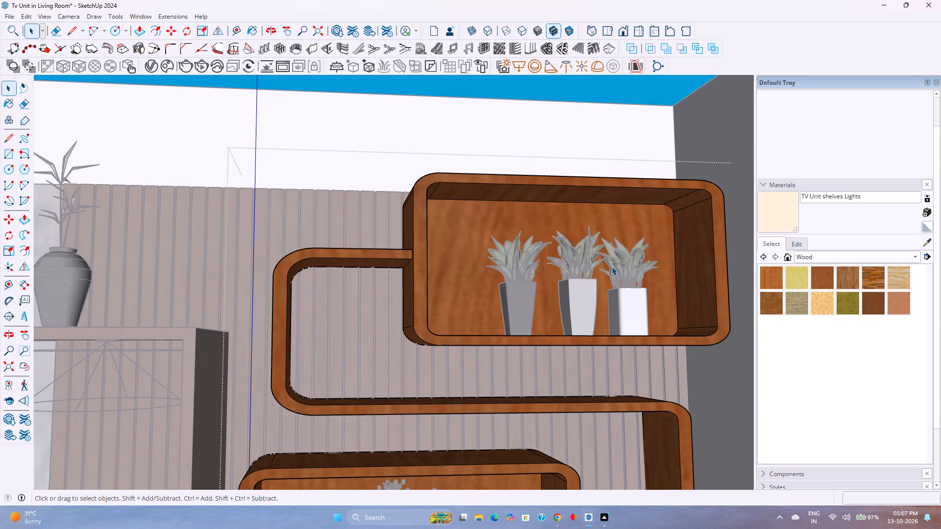
{"action": "scroll", "coordinate": [616, 216], "scroll_direction": "up", "scroll_amount": 3}
{"action": "middle_click_drag", "start_coordinate": [644, 221], "coordinate": [633, 243], "text": "shift"}
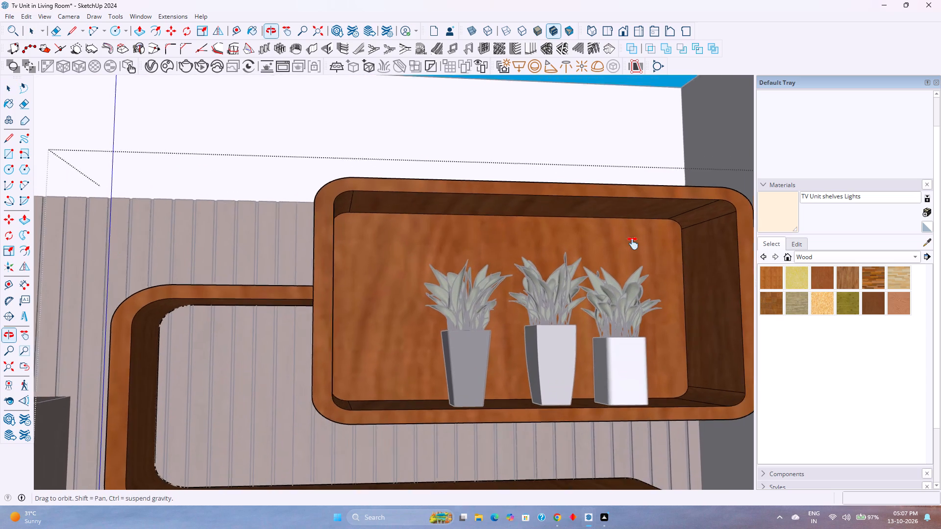
{"action": "middle_click_drag", "start_coordinate": [633, 243], "coordinate": [632, 245], "text": "shift"}
{"action": "middle_click", "coordinate": [631, 245], "text": "shift"}
{"action": "scroll", "coordinate": [595, 248], "scroll_direction": "up", "scroll_amount": 3}
{"action": "middle_click_drag", "start_coordinate": [595, 246], "coordinate": [595, 198]}
{"action": "middle_click", "coordinate": [595, 197]}
{"action": "scroll", "coordinate": [567, 223], "scroll_direction": "up", "scroll_amount": 4}
{"action": "middle_click_drag", "start_coordinate": [567, 223], "coordinate": [492, 218]}
{"action": "scroll", "coordinate": [492, 218], "scroll_direction": "down", "scroll_amount": 4}
{"action": "middle_click_drag", "start_coordinate": [571, 222], "coordinate": [559, 252]}
{"action": "middle_click", "coordinate": [559, 252]}
{"action": "scroll", "coordinate": [558, 208], "scroll_direction": "up", "scroll_amount": 2}
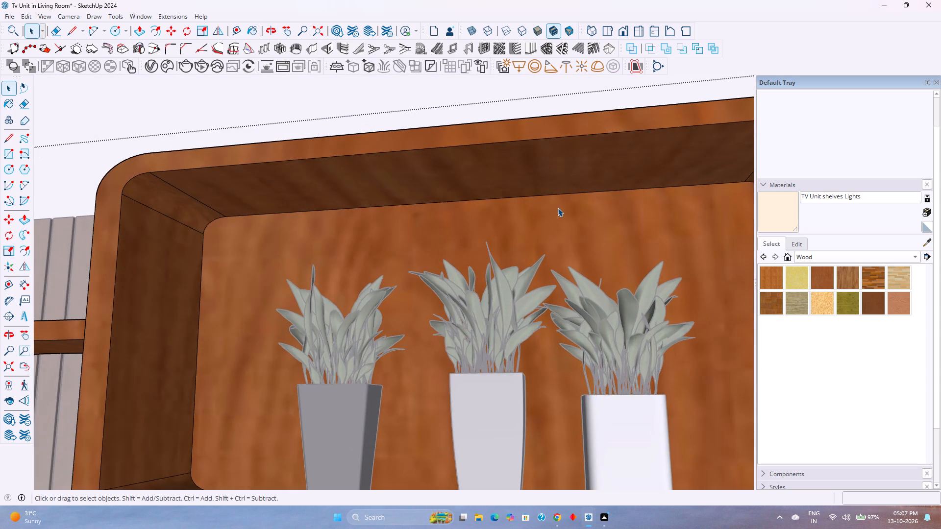
{"action": "scroll", "coordinate": [558, 208], "scroll_direction": "down", "scroll_amount": 3}
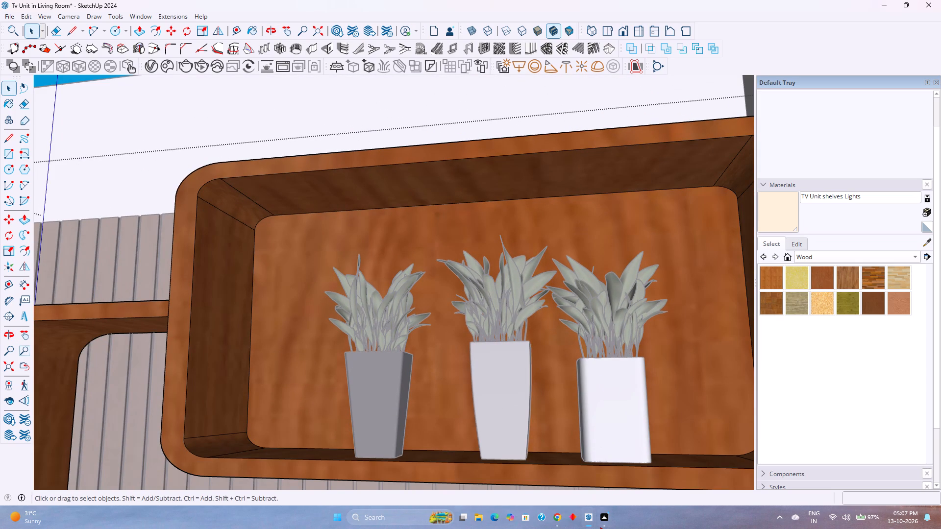
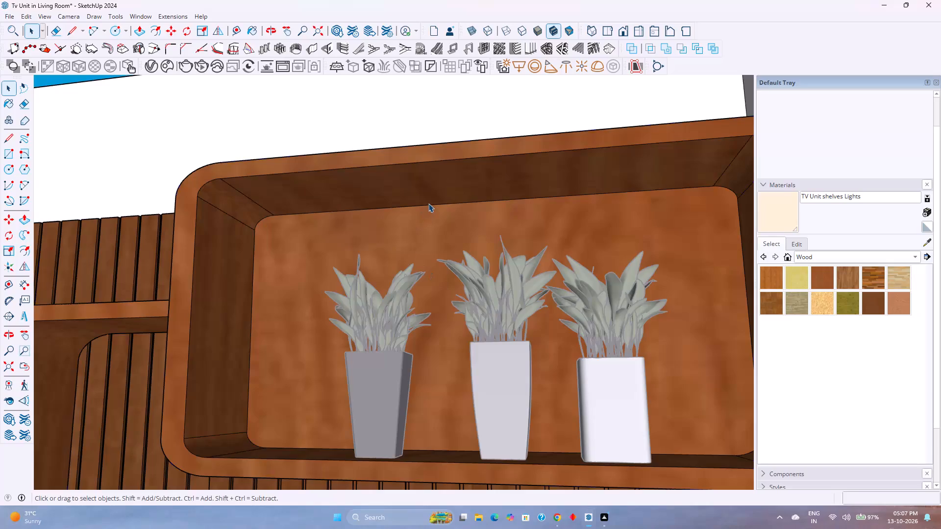
Place guides on the uppermost box's inner ceiling: one 4" from the back edge, one about 1' 2 7/16" from the end edge.
{"action": "scroll", "coordinate": [428, 203], "scroll_direction": "up", "scroll_amount": 3}
{"action": "middle_click_drag", "start_coordinate": [435, 196], "coordinate": [384, 209], "text": "shift"}
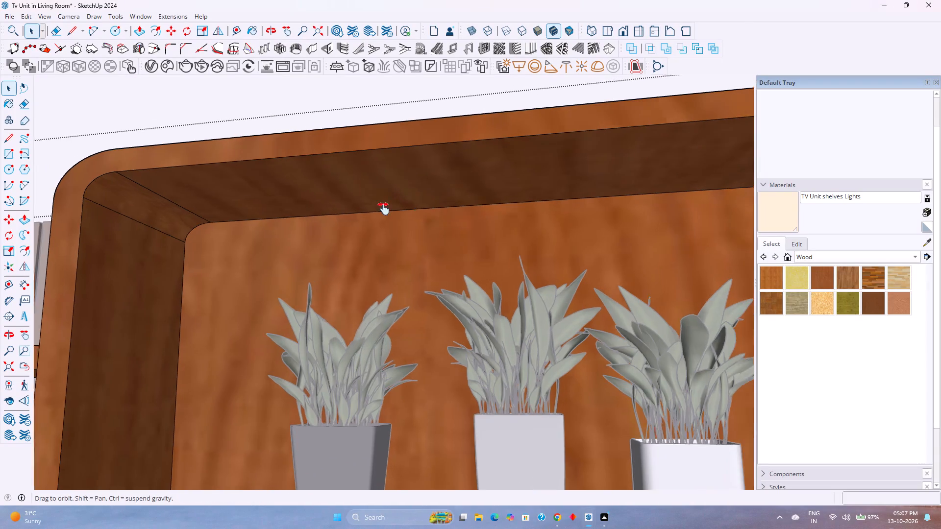
{"action": "middle_click_drag", "start_coordinate": [384, 209], "coordinate": [284, 235], "text": "shift"}
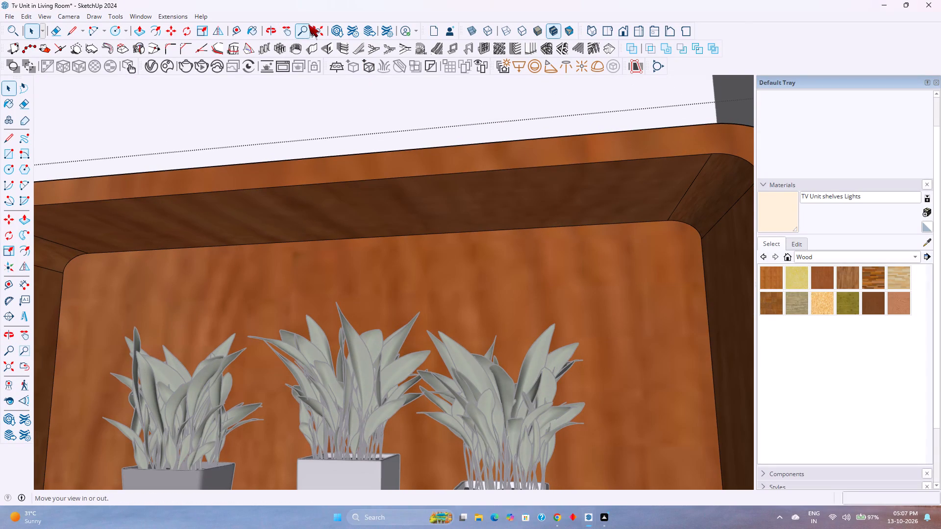
{"action": "left_click", "coordinate": [237, 32]}
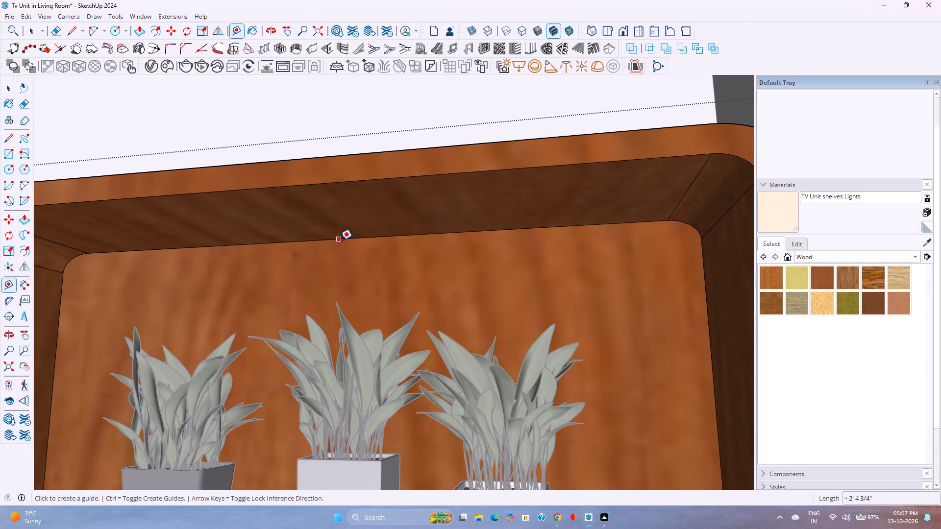
{"action": "left_click", "coordinate": [339, 240]}
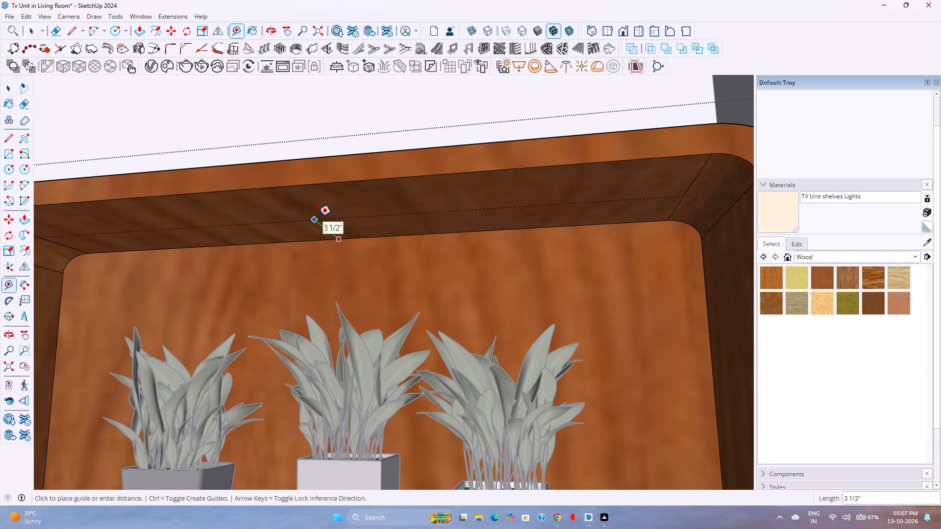
{"action": "left_click", "coordinate": [688, 188]}
{"action": "middle_click_drag", "start_coordinate": [524, 225], "coordinate": [443, 177]}
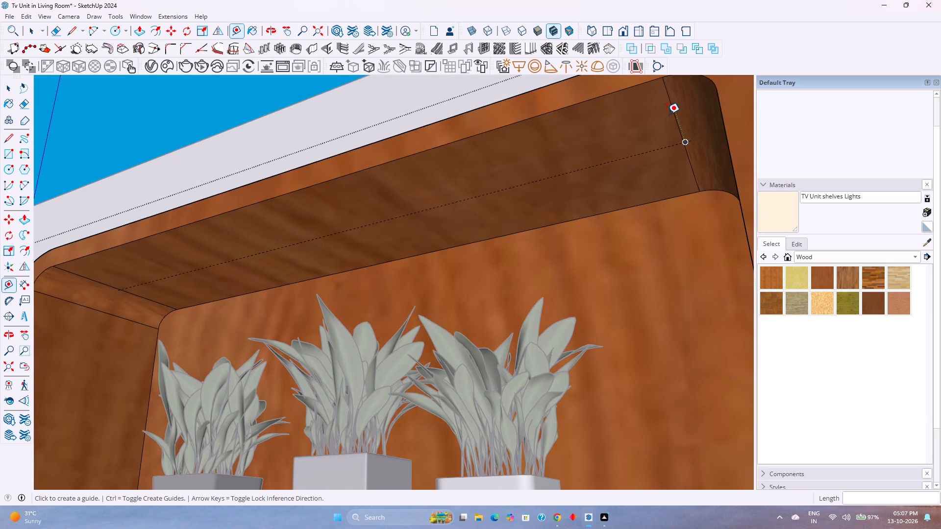
{"action": "left_click", "coordinate": [672, 111]}
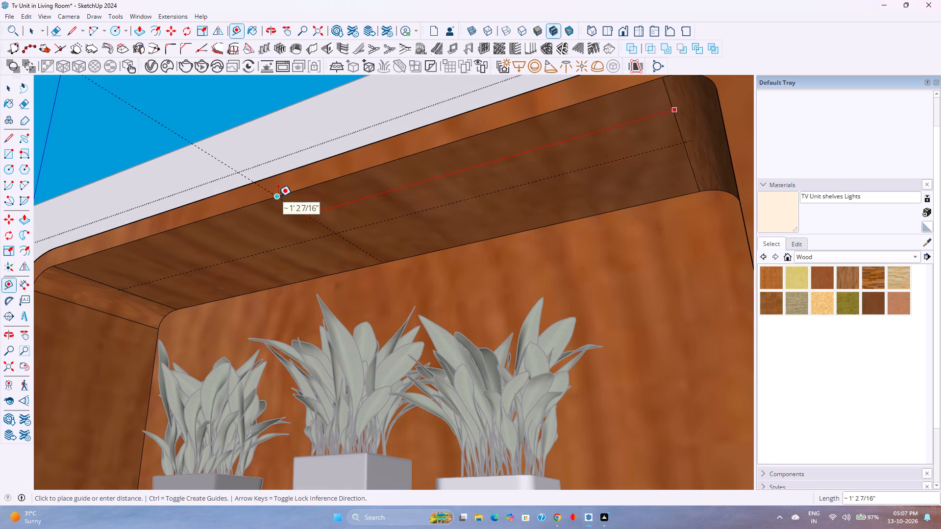
{"action": "left_click", "coordinate": [278, 197]}
Draw a circle of radius 1.5" on the uppermost box's inner ceiling, centred where the two guides cross.
{"action": "scroll", "coordinate": [298, 258], "scroll_direction": "up", "scroll_amount": 3}
{"action": "middle_click_drag", "start_coordinate": [300, 258], "coordinate": [323, 208]}
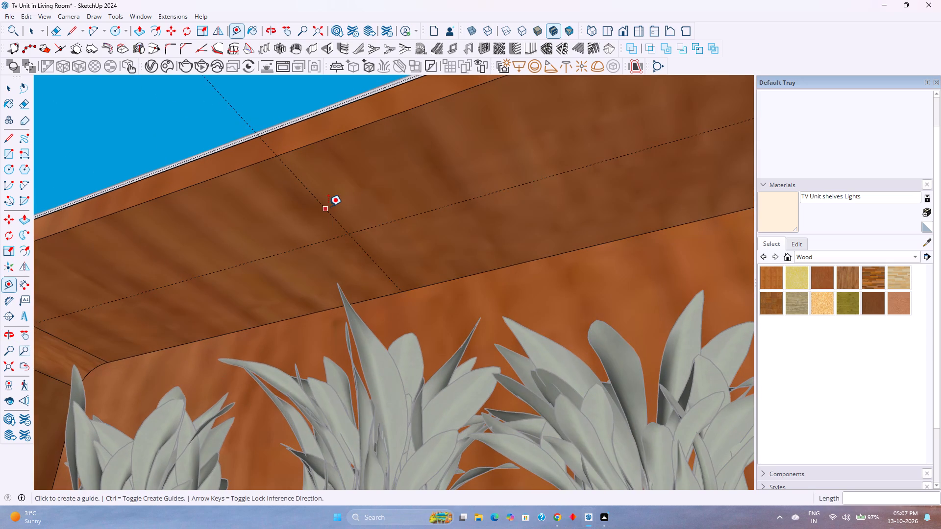
{"action": "scroll", "coordinate": [329, 206], "scroll_direction": "up", "scroll_amount": 3}
{"action": "scroll", "coordinate": [370, 267], "scroll_direction": "up", "scroll_amount": 2}
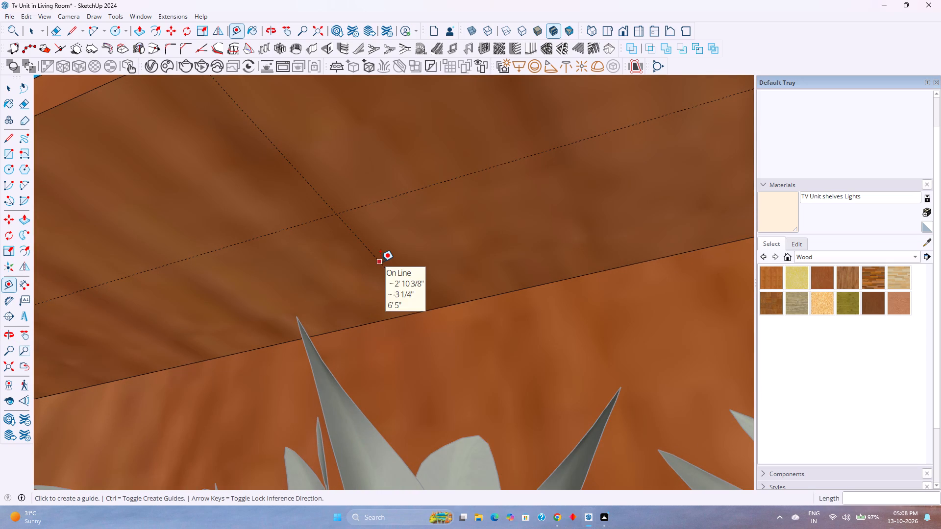
{"action": "key", "text": "c"}
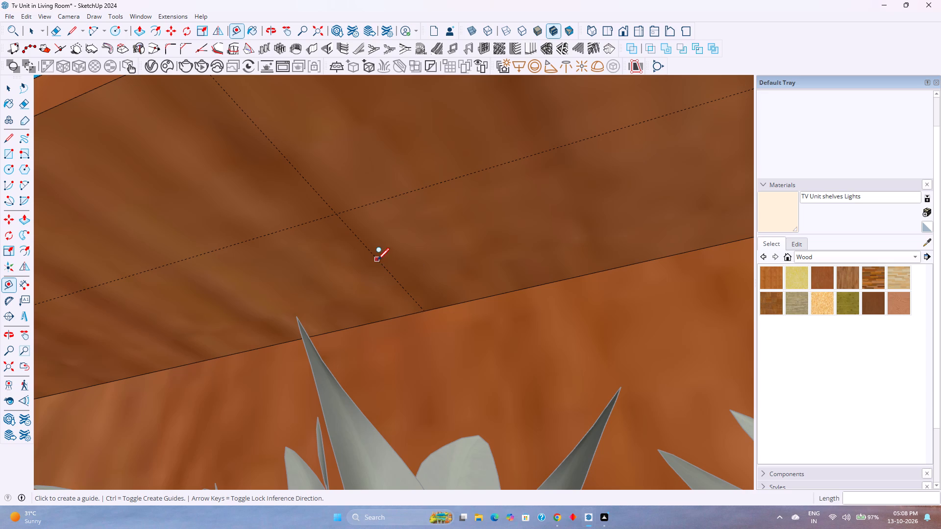
{"action": "key", "text": "space"}
{"action": "left_click", "coordinate": [366, 187]}
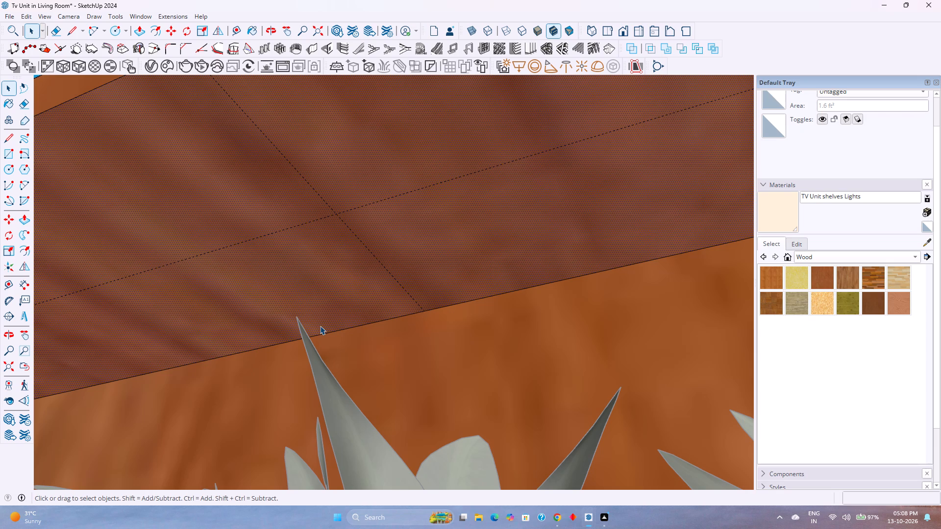
{"action": "scroll", "coordinate": [365, 289], "scroll_direction": "down", "scroll_amount": 1}
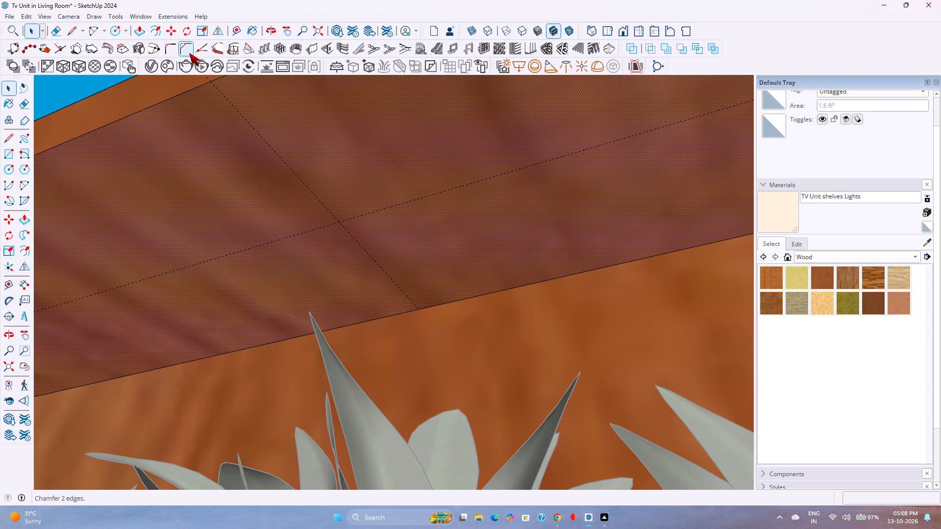
{"action": "left_click", "coordinate": [117, 34]}
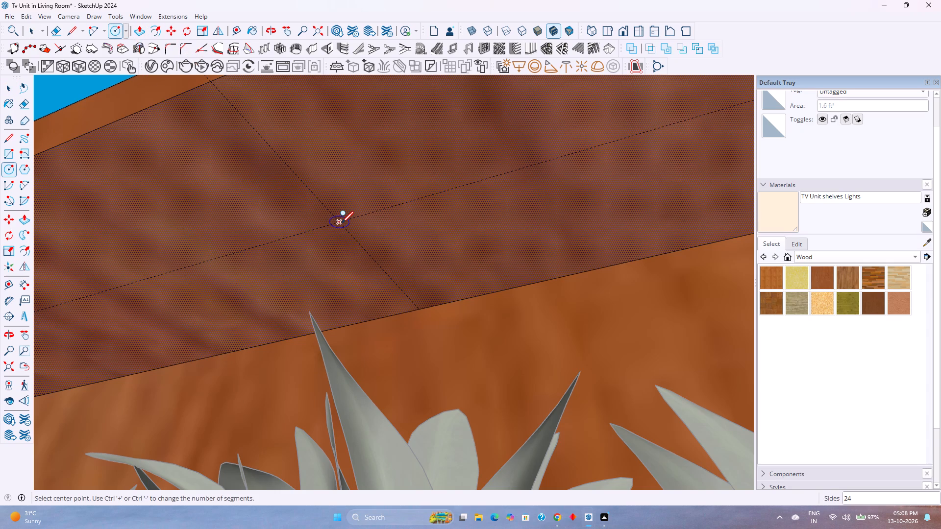
{"action": "left_click", "coordinate": [342, 222]}
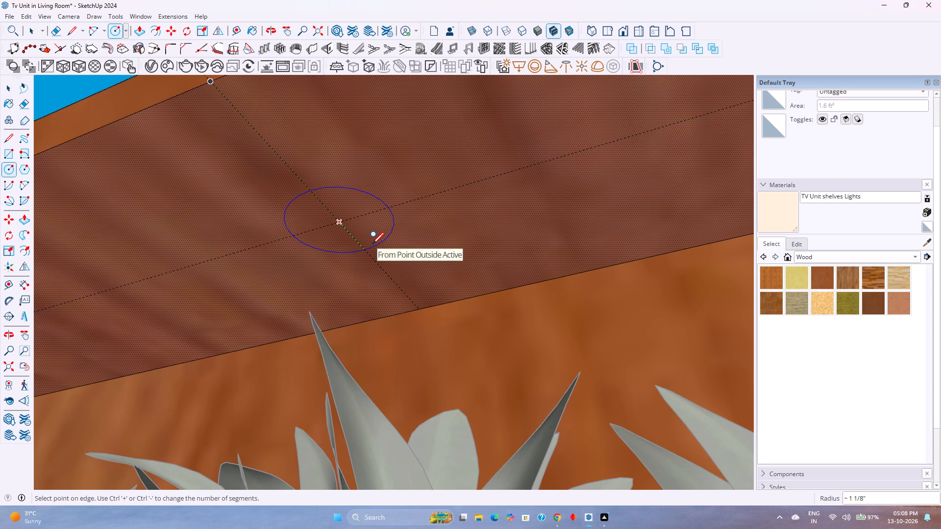
{"action": "type", "text": "1."}
{"action": "key", "text": "5"}
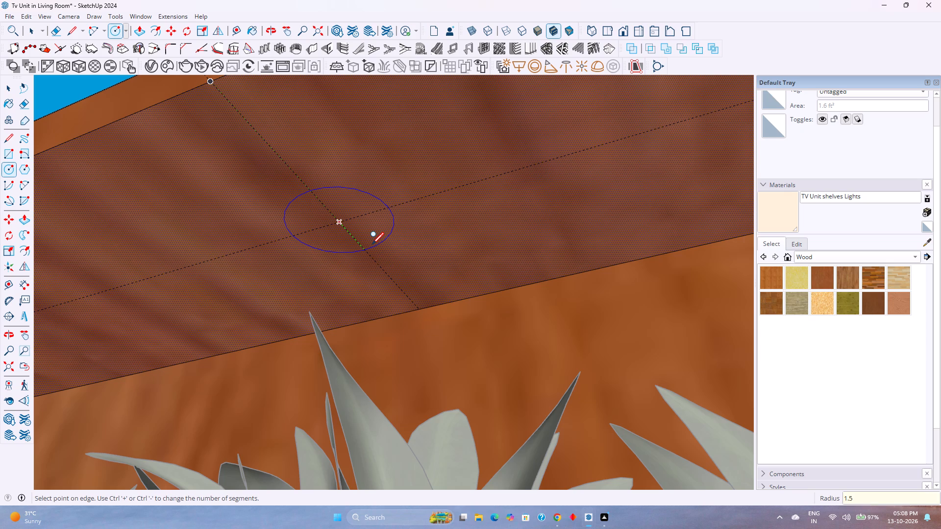
{"action": "key", "text": "Return"}
{"action": "key", "text": "space"}
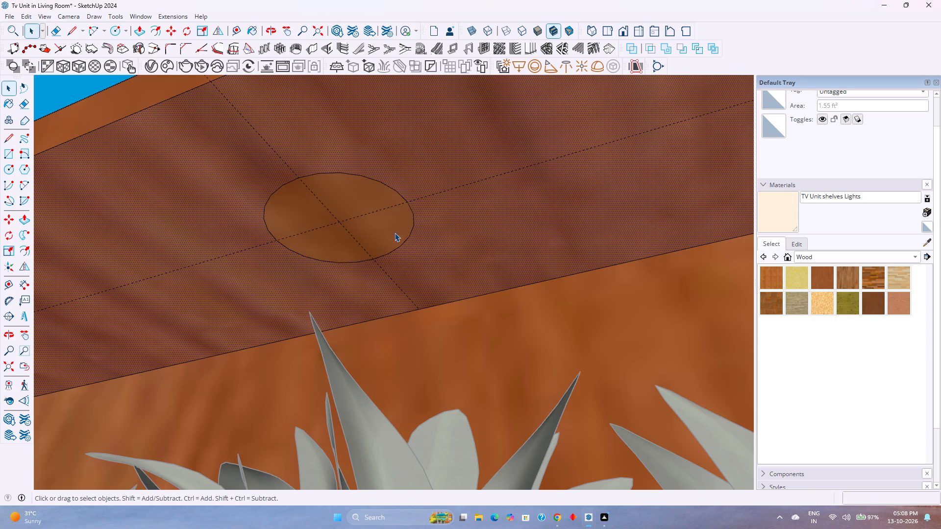
Set the new circle's segments to 150.
{"action": "left_click", "coordinate": [414, 221]}
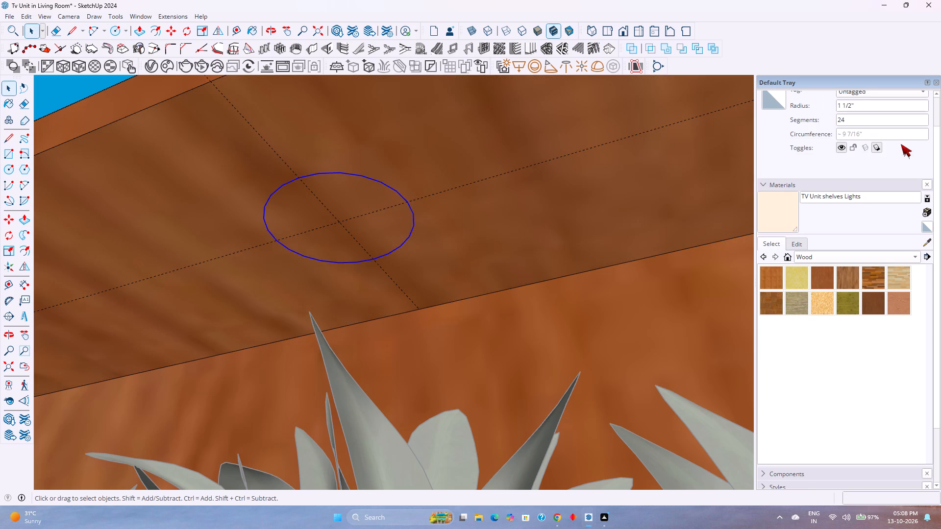
{"action": "double_click", "coordinate": [884, 122]}
{"action": "type", "text": "15"}
{"action": "key", "text": "0"}
{"action": "key", "text": "Return"}
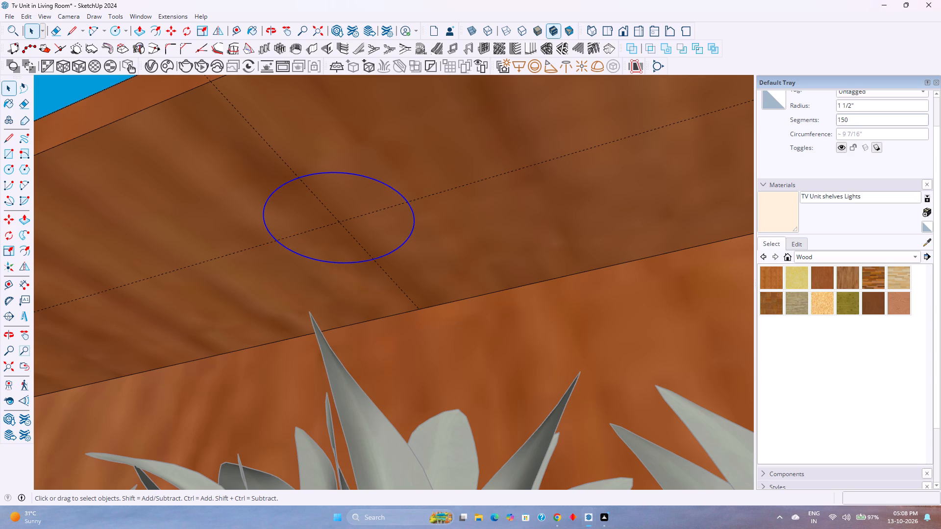
Copy the circle face from the uppermost box to the matching ceiling position in the box holding the flower vases, using their inner corners.
{"action": "scroll", "coordinate": [687, 256], "scroll_direction": "down", "scroll_amount": 4}
{"action": "scroll", "coordinate": [393, 265], "scroll_direction": "down", "scroll_amount": 3}
{"action": "middle_click_drag", "start_coordinate": [396, 264], "coordinate": [363, 258], "text": "shift"}
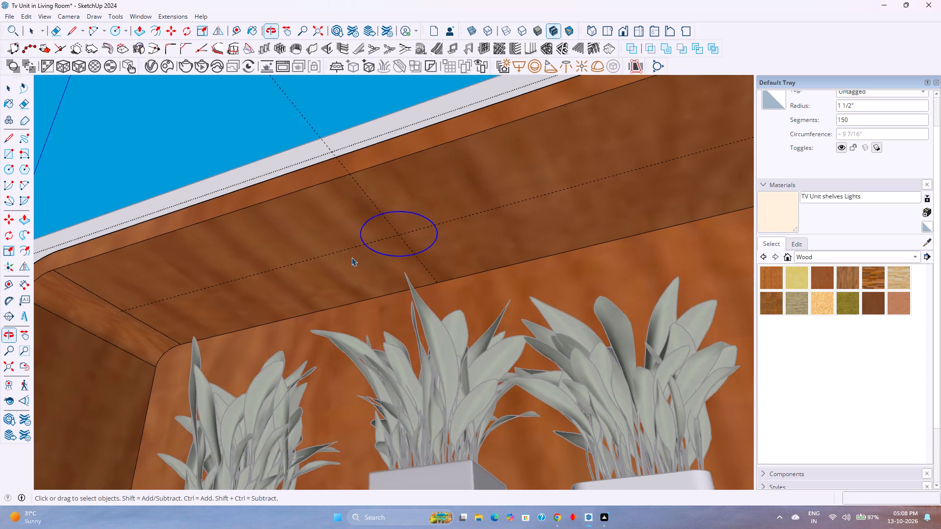
{"action": "middle_click_drag", "start_coordinate": [351, 257], "coordinate": [391, 303]}
{"action": "middle_click", "coordinate": [392, 304]}
{"action": "double_click", "coordinate": [413, 229]}
{"action": "key", "text": "m"}
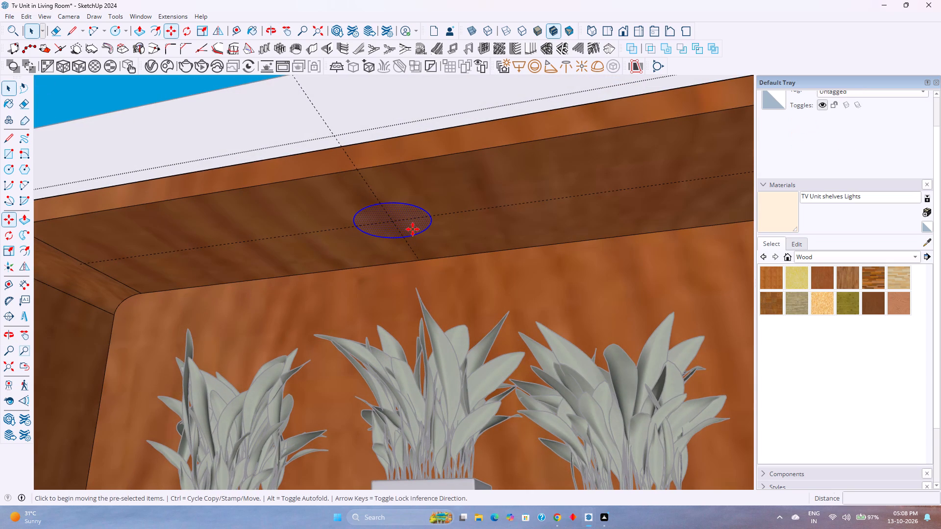
{"action": "scroll", "coordinate": [215, 207], "scroll_direction": "down", "scroll_amount": 2}
{"action": "middle_click_drag", "start_coordinate": [215, 207], "coordinate": [364, 202], "text": "shift"}
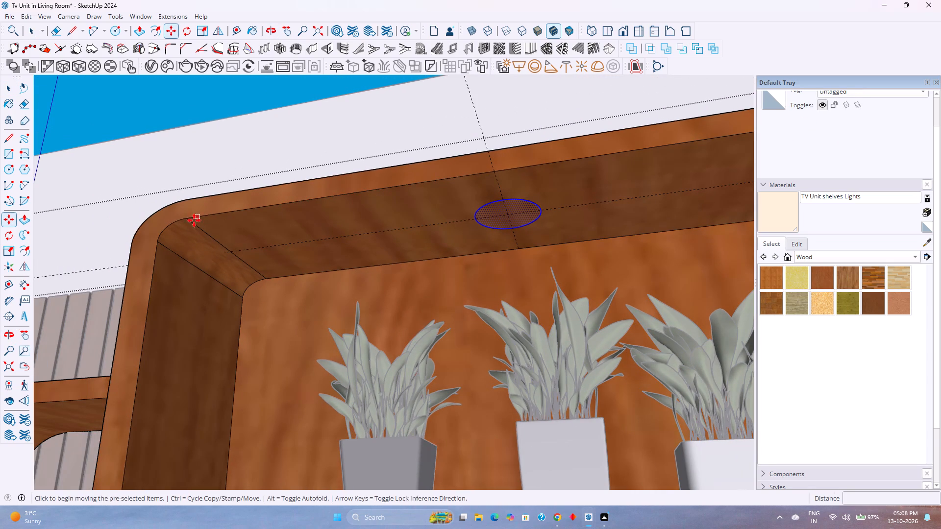
{"action": "left_click", "coordinate": [190, 219]}
{"action": "scroll", "coordinate": [201, 292], "scroll_direction": "down", "scroll_amount": 6}
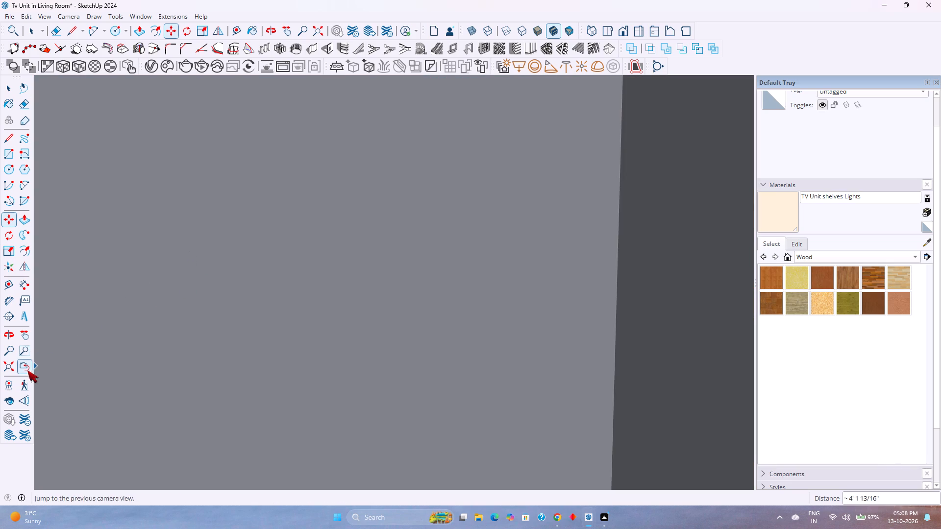
{"action": "left_click", "coordinate": [10, 370]}
{"action": "middle_click_drag", "start_coordinate": [265, 327], "coordinate": [295, 421], "text": "shift"}
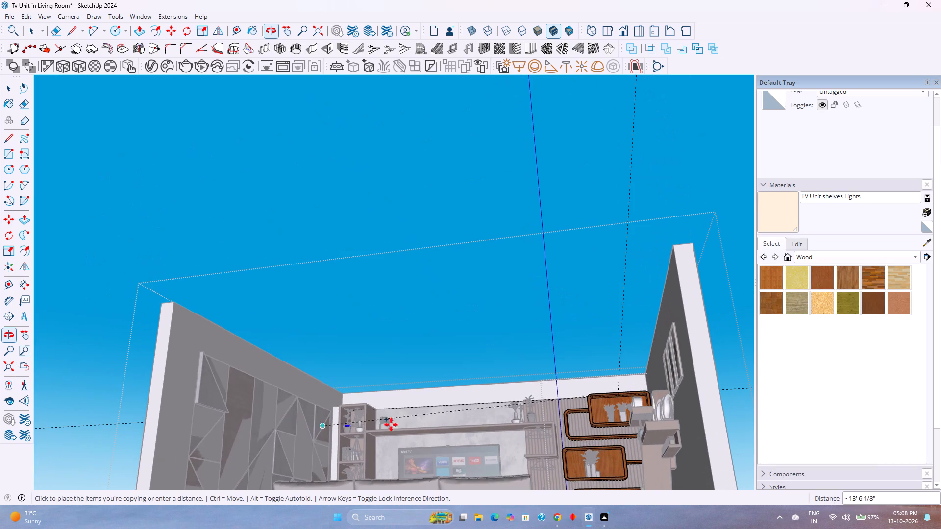
{"action": "scroll", "coordinate": [581, 460], "scroll_direction": "up", "scroll_amount": 14}
{"action": "scroll", "coordinate": [576, 446], "scroll_direction": "down", "scroll_amount": 5}
{"action": "scroll", "coordinate": [576, 446], "scroll_direction": "up", "scroll_amount": 2}
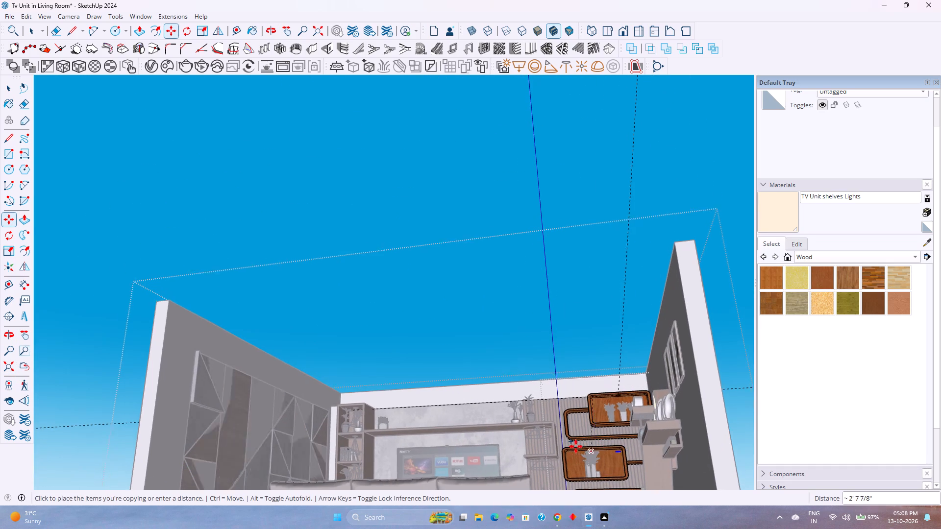
{"action": "scroll", "coordinate": [576, 446], "scroll_direction": "up", "scroll_amount": 1}
{"action": "scroll", "coordinate": [576, 446], "scroll_direction": "down", "scroll_amount": 3}
{"action": "scroll", "coordinate": [576, 446], "scroll_direction": "up", "scroll_amount": 9}
{"action": "middle_click_drag", "start_coordinate": [575, 460], "coordinate": [560, 433], "text": "shift"}
{"action": "scroll", "coordinate": [543, 428], "scroll_direction": "up", "scroll_amount": 12}
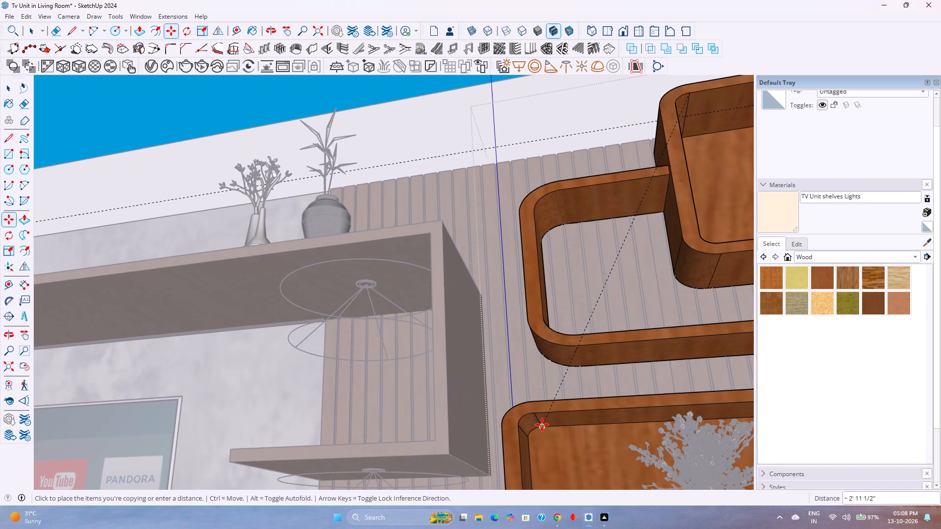
{"action": "left_click", "coordinate": [537, 414]}
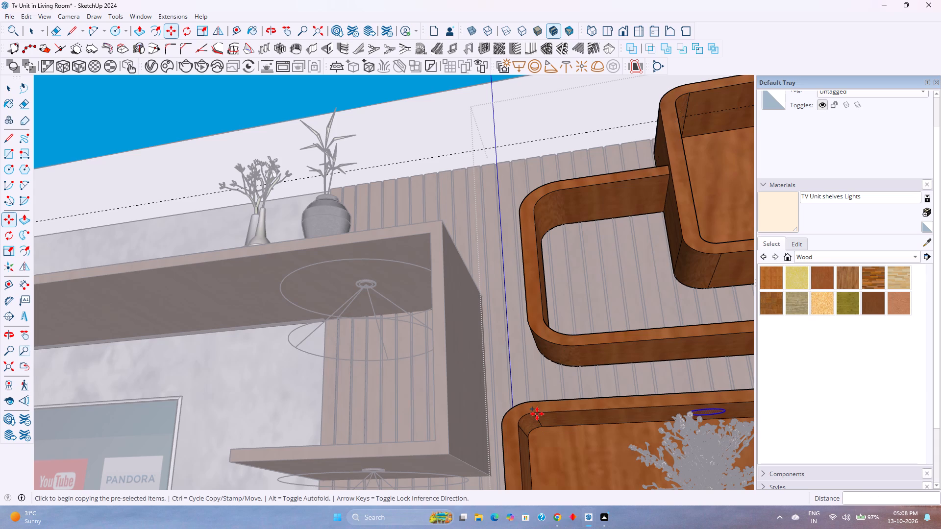
Copy the circle from the flower-vase box to the inner ceiling of the lower box with potted plants, aligning matching inner corners.
{"action": "scroll", "coordinate": [535, 421], "scroll_direction": "up", "scroll_amount": 3}
{"action": "left_click", "coordinate": [535, 414]}
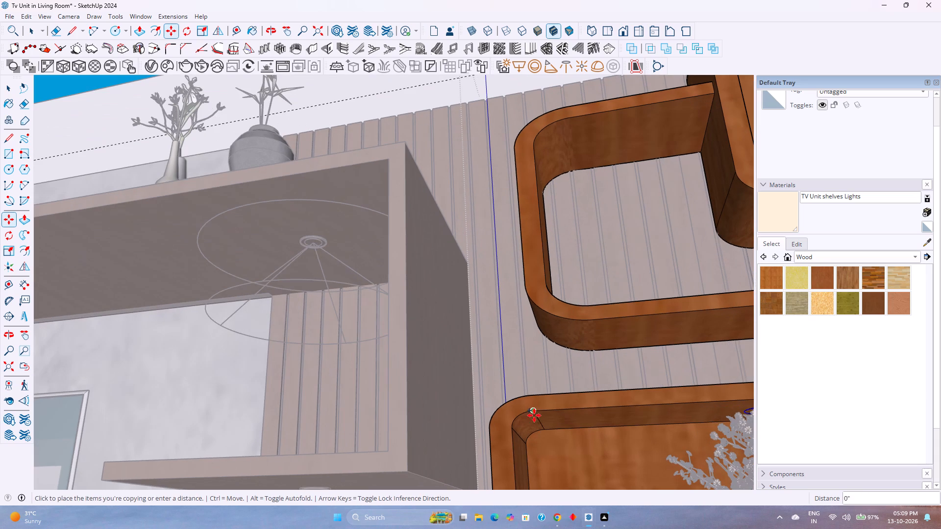
{"action": "scroll", "coordinate": [529, 456], "scroll_direction": "down", "scroll_amount": 9}
{"action": "middle_click_drag", "start_coordinate": [538, 439], "coordinate": [465, 353], "text": "shift"}
{"action": "middle_click", "coordinate": [463, 352], "text": "shift"}
{"action": "scroll", "coordinate": [460, 343], "scroll_direction": "down", "scroll_amount": 1}
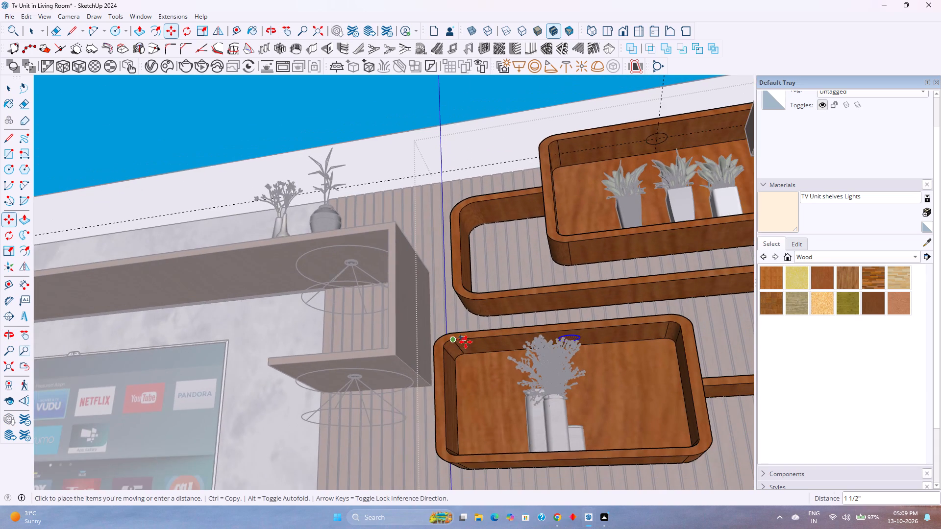
{"action": "scroll", "coordinate": [480, 345], "scroll_direction": "down", "scroll_amount": 4}
{"action": "scroll", "coordinate": [509, 462], "scroll_direction": "up", "scroll_amount": 6}
{"action": "middle_click_drag", "start_coordinate": [509, 462], "coordinate": [486, 433], "text": "shift"}
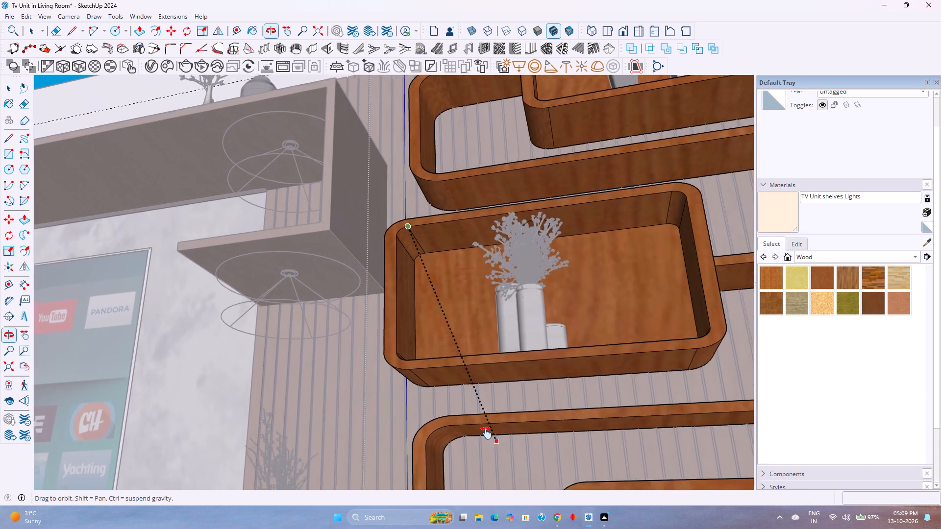
{"action": "middle_click_drag", "start_coordinate": [486, 433], "coordinate": [425, 354], "text": "shift"}
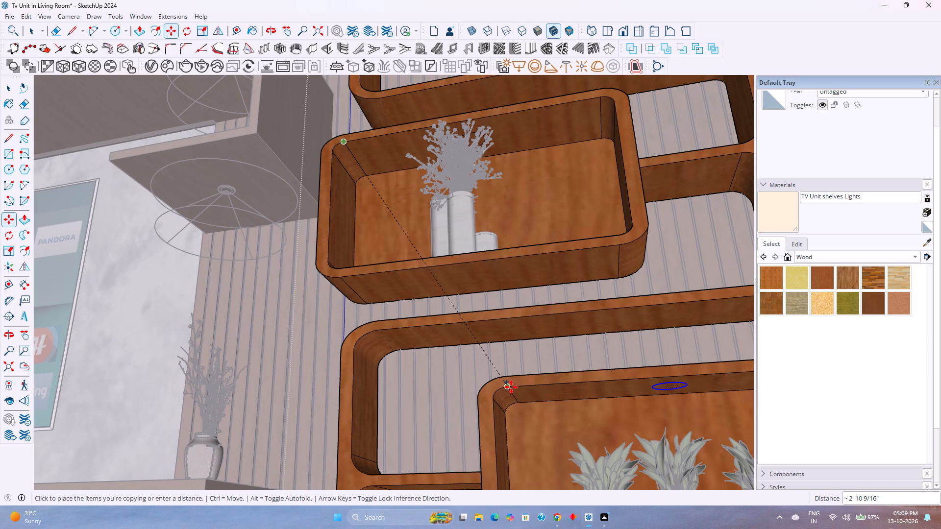
{"action": "left_click", "coordinate": [511, 387]}
{"action": "key", "text": "space"}
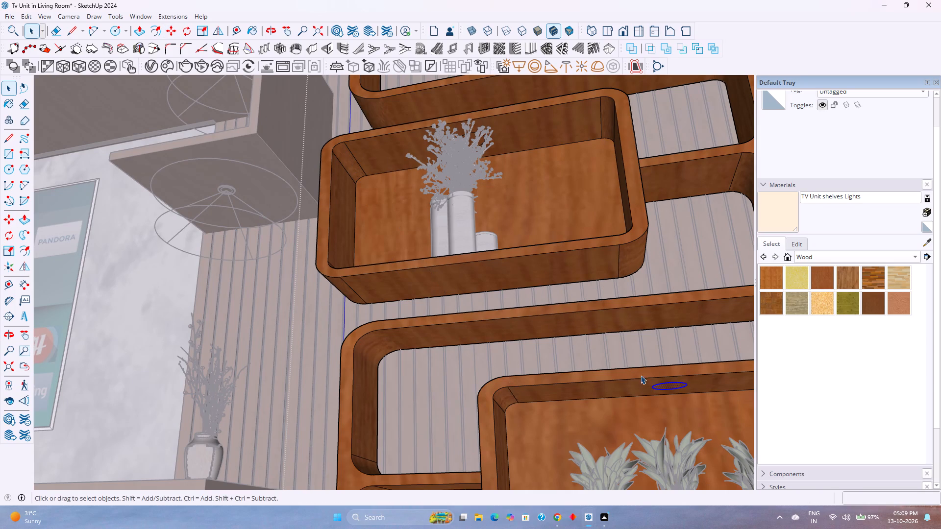
Push the circle in the lower potted-plant box 0.5" into the ceiling board as a light recess.
{"action": "scroll", "coordinate": [683, 396], "scroll_direction": "up", "scroll_amount": 10}
{"action": "key", "text": "p"}
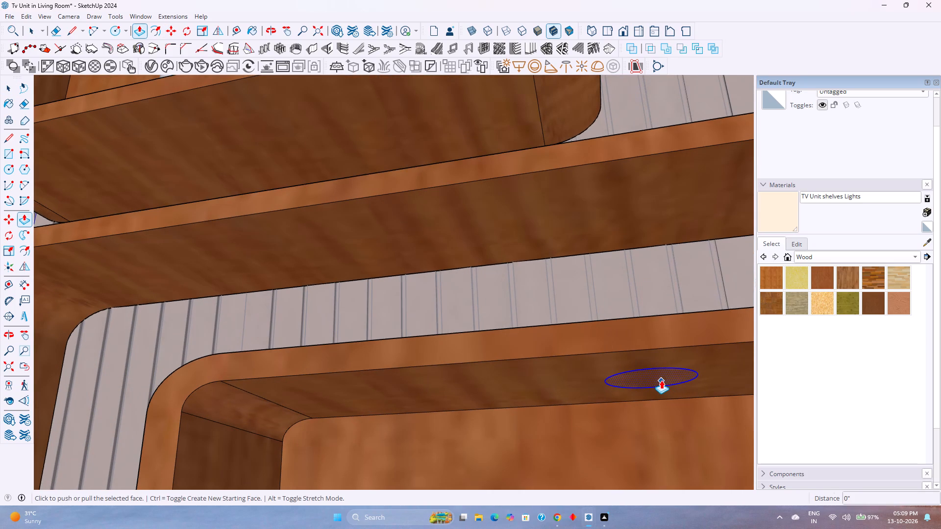
{"action": "left_click", "coordinate": [661, 380]}
{"action": "type", "text": "0.5"}
{"action": "key", "text": "Return"}
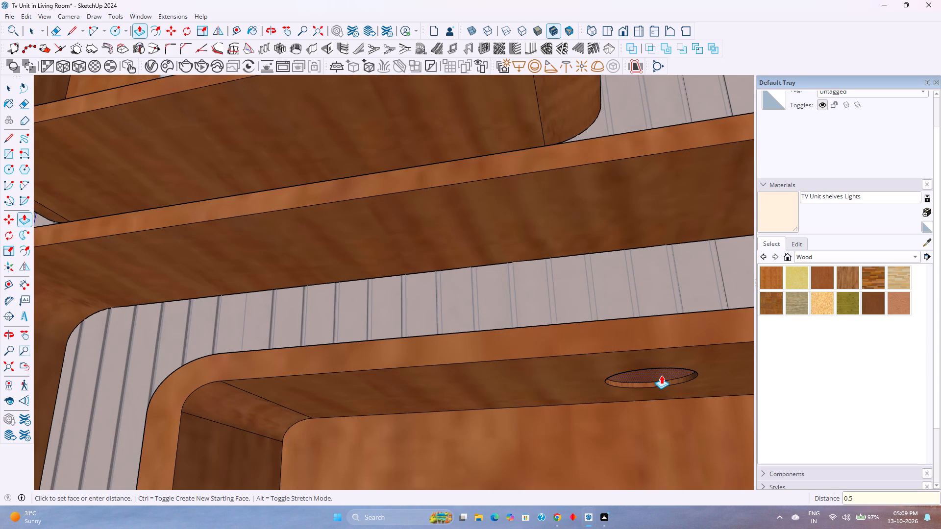
Push the circle in the flower-vase box's ceiling inward by the same 0.5" depth as the previous recess.
{"action": "scroll", "coordinate": [658, 385], "scroll_direction": "down", "scroll_amount": 4}
{"action": "middle_click_drag", "start_coordinate": [452, 173], "coordinate": [510, 397], "text": "shift"}
{"action": "middle_click_drag", "start_coordinate": [493, 258], "coordinate": [495, 421], "text": "shift"}
{"action": "middle_click_drag", "start_coordinate": [495, 421], "coordinate": [494, 431], "text": "shift"}
{"action": "scroll", "coordinate": [494, 432], "scroll_direction": "down", "scroll_amount": 1, "text": "shift"}
{"action": "middle_click_drag", "start_coordinate": [435, 234], "coordinate": [361, 371], "text": "shift"}
{"action": "middle_click", "coordinate": [469, 303], "text": "shift"}
{"action": "middle_click_drag", "start_coordinate": [470, 300], "coordinate": [472, 269], "text": "shift"}
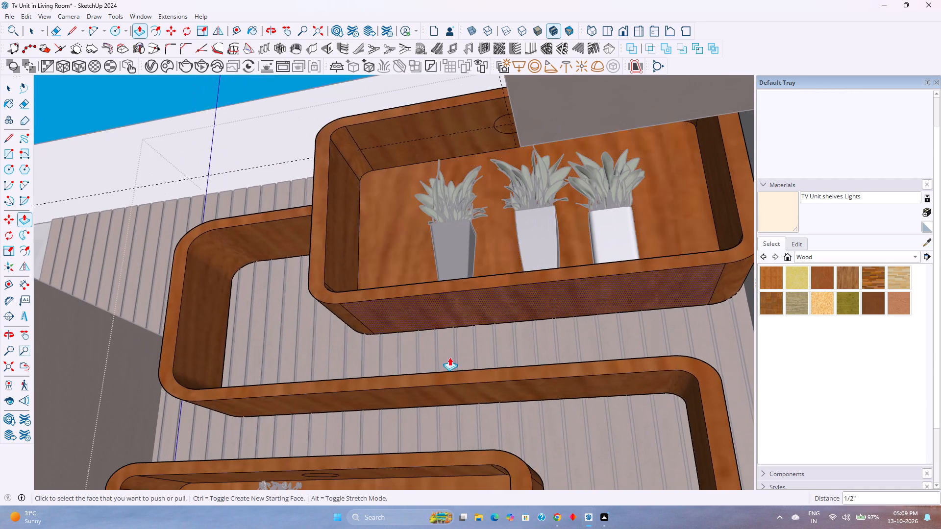
{"action": "middle_click_drag", "start_coordinate": [449, 357], "coordinate": [467, 253], "text": "shift"}
{"action": "middle_click", "coordinate": [467, 253], "text": "shift"}
{"action": "scroll", "coordinate": [378, 379], "scroll_direction": "up", "scroll_amount": 7}
{"action": "double_click", "coordinate": [326, 348]}
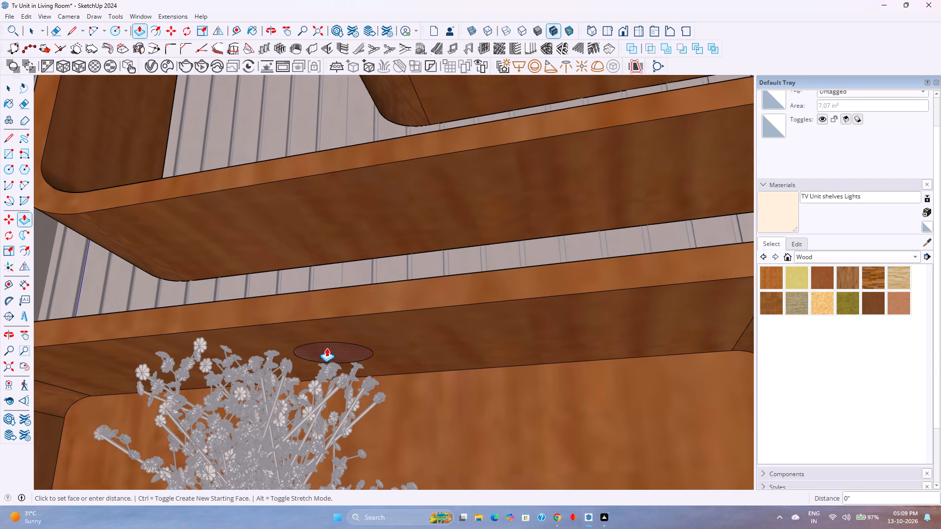
Push the circle in the uppermost box's ceiling inward by the same 0.5" depth to form its light recess.
{"action": "scroll", "coordinate": [339, 335], "scroll_direction": "down", "scroll_amount": 4}
{"action": "middle_click_drag", "start_coordinate": [345, 327], "coordinate": [329, 448], "text": "shift"}
{"action": "middle_click_drag", "start_coordinate": [326, 455], "coordinate": [318, 470], "text": "shift"}
{"action": "scroll", "coordinate": [350, 326], "scroll_direction": "down", "scroll_amount": 4}
{"action": "middle_click_drag", "start_coordinate": [352, 320], "coordinate": [303, 474], "text": "shift"}
{"action": "middle_click", "coordinate": [302, 475], "text": "shift"}
{"action": "middle_click_drag", "start_coordinate": [153, 390], "coordinate": [269, 386]}
{"action": "middle_click", "coordinate": [269, 386]}
{"action": "scroll", "coordinate": [426, 280], "scroll_direction": "up", "scroll_amount": 5}
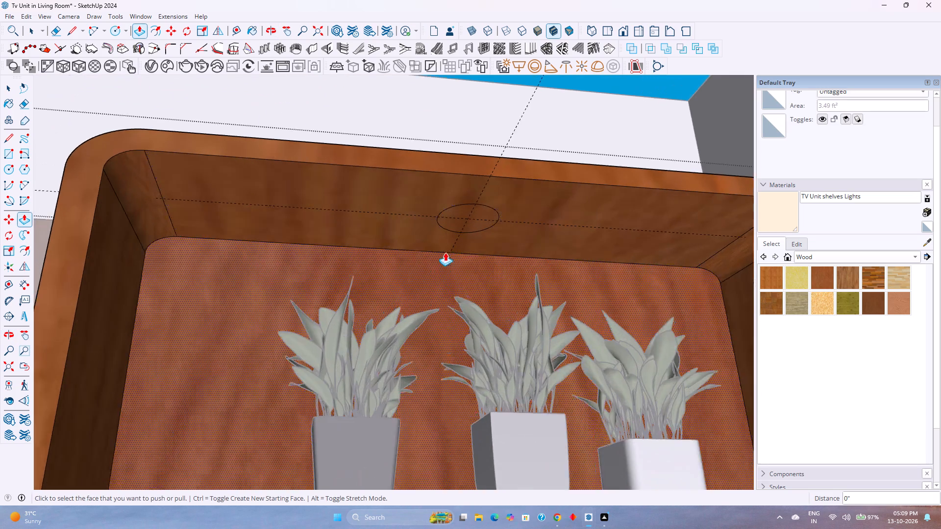
{"action": "scroll", "coordinate": [445, 252], "scroll_direction": "up", "scroll_amount": 4}
{"action": "double_click", "coordinate": [475, 219]}
{"action": "key", "text": "space"}
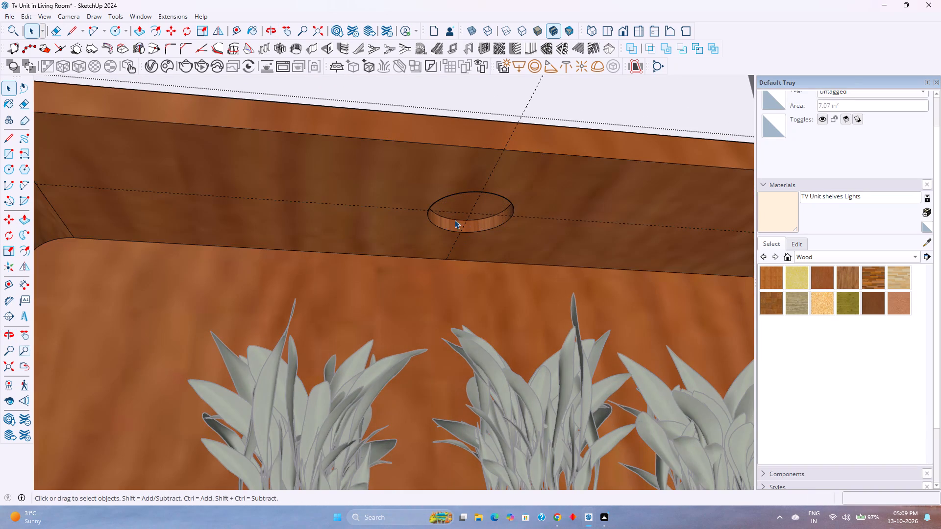
Paste the copied spotlight fixture into the uppermost box, in front of its potted plants.
{"action": "key", "text": "ctrl+v"}
{"action": "scroll", "coordinate": [427, 248], "scroll_direction": "down", "scroll_amount": 9}
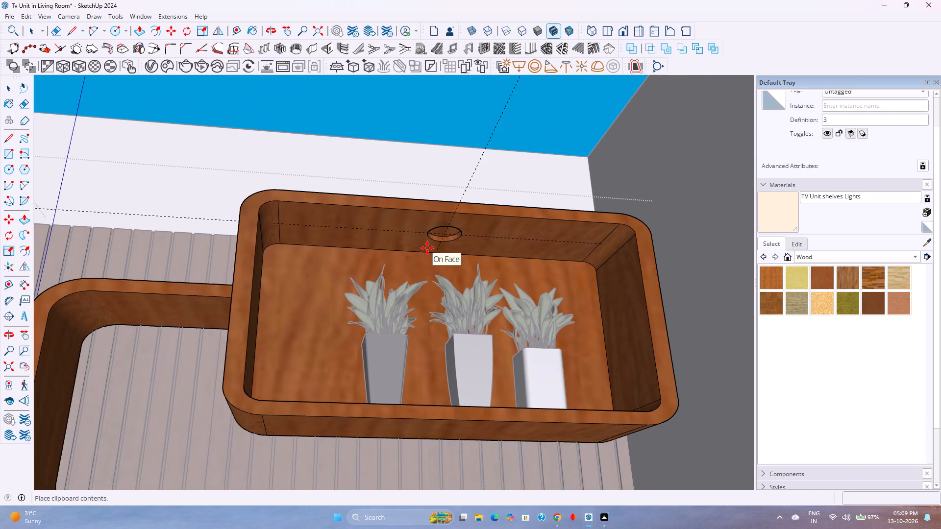
{"action": "middle_click_drag", "start_coordinate": [427, 248], "coordinate": [462, 367]}
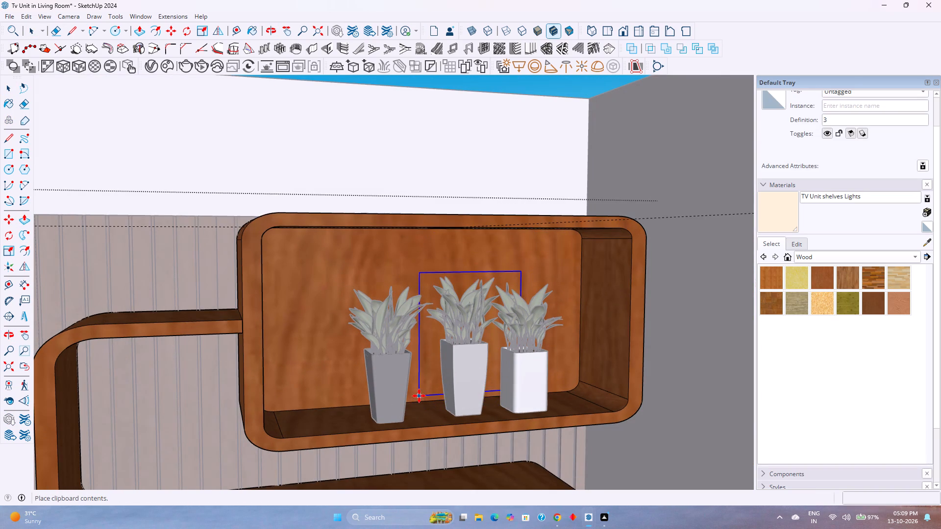
{"action": "left_click", "coordinate": [422, 427]}
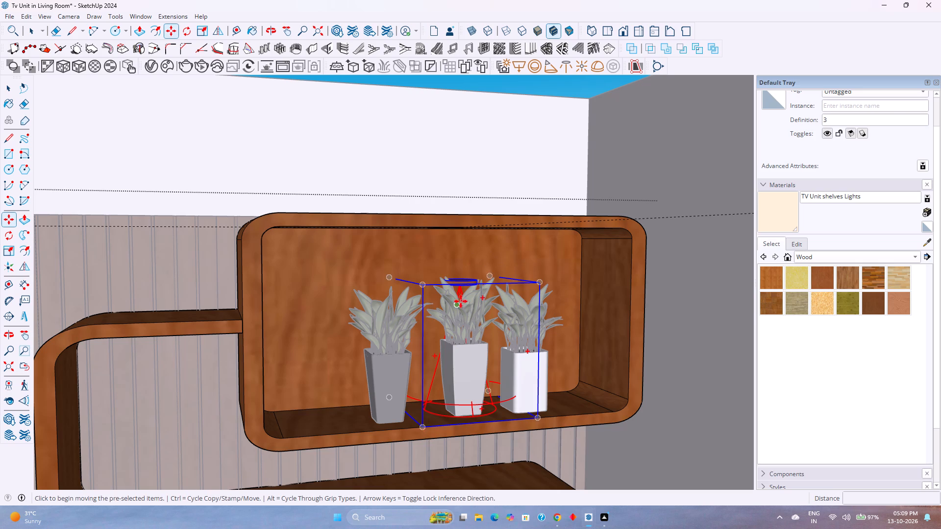
Move the pasted spotlight by the centre of its top face up to the uppermost box's ceiling recess, with back edges displayed.
{"action": "scroll", "coordinate": [461, 298], "scroll_direction": "up", "scroll_amount": 8}
{"action": "middle_click_drag", "start_coordinate": [465, 286], "coordinate": [432, 399]}
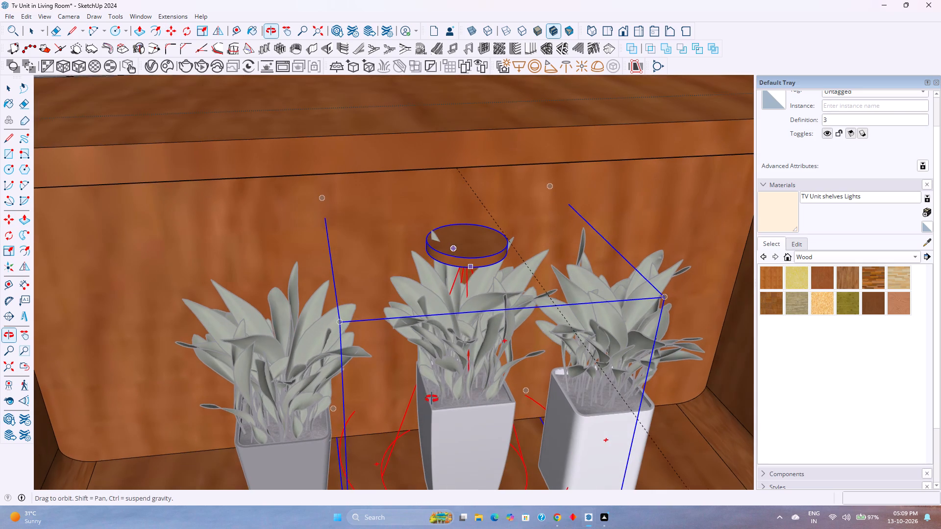
{"action": "middle_click_drag", "start_coordinate": [432, 399], "coordinate": [431, 399]}
{"action": "middle_click_drag", "start_coordinate": [461, 292], "coordinate": [458, 275]}
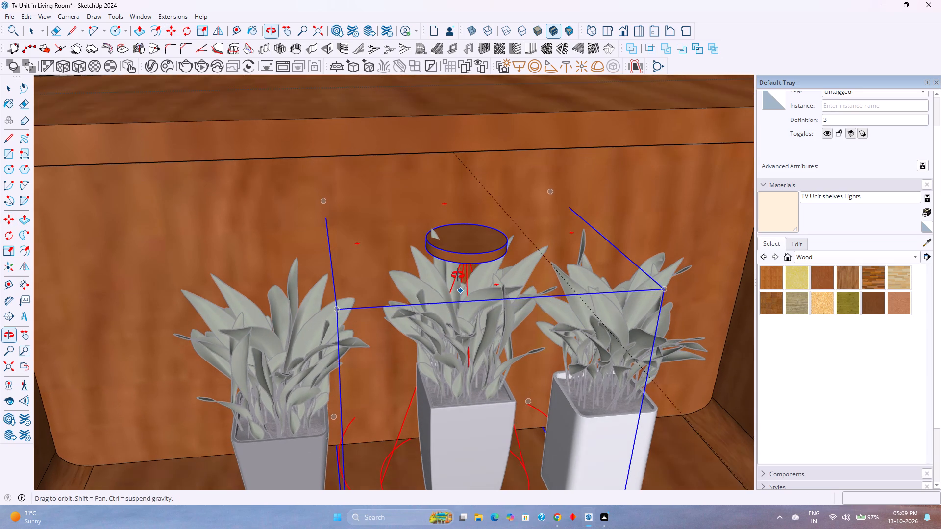
{"action": "middle_click_drag", "start_coordinate": [458, 275], "coordinate": [458, 274]}
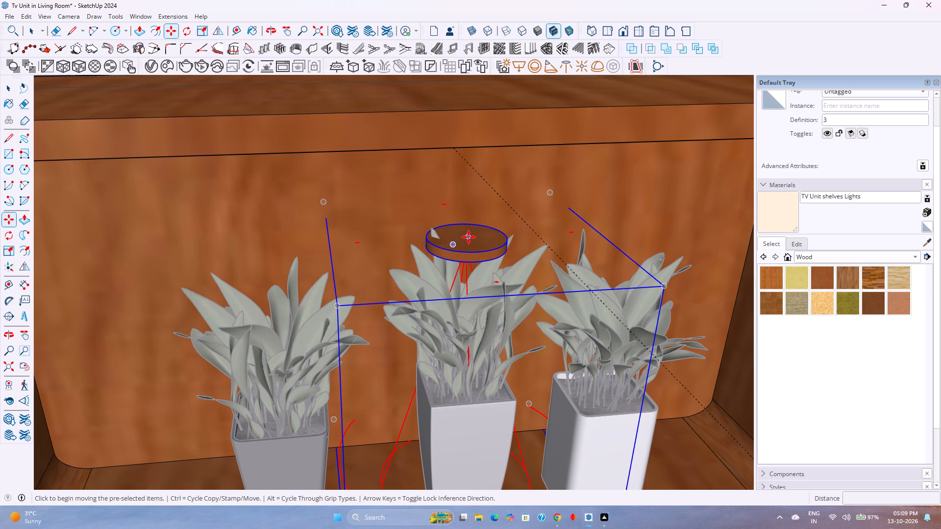
{"action": "scroll", "coordinate": [469, 237], "scroll_direction": "up", "scroll_amount": 11}
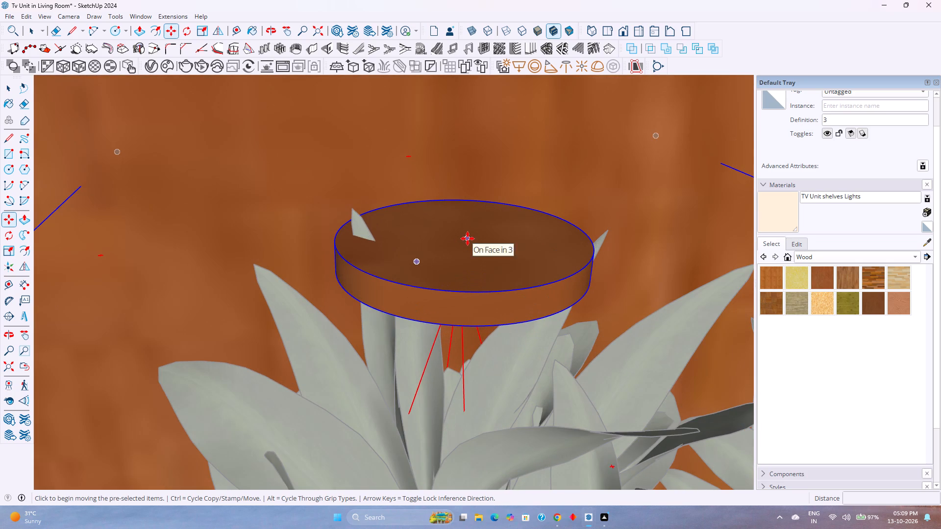
{"action": "left_click", "coordinate": [468, 239]}
{"action": "scroll", "coordinate": [466, 228], "scroll_direction": "down", "scroll_amount": 10}
{"action": "middle_click_drag", "start_coordinate": [466, 228], "coordinate": [478, 262], "text": "shift"}
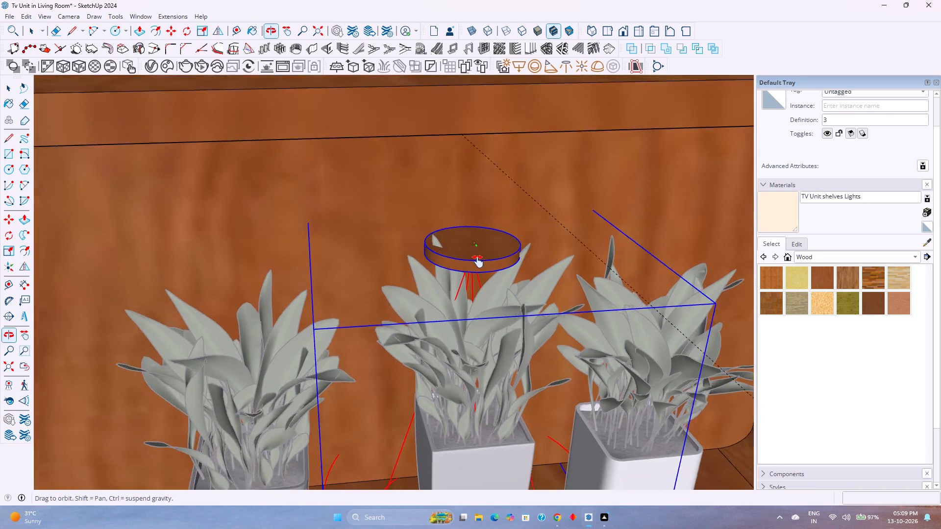
{"action": "middle_click_drag", "start_coordinate": [478, 262], "coordinate": [479, 327], "text": "shift"}
{"action": "middle_click_drag", "start_coordinate": [450, 338], "coordinate": [455, 198]}
{"action": "scroll", "coordinate": [430, 215], "scroll_direction": "down", "scroll_amount": 2}
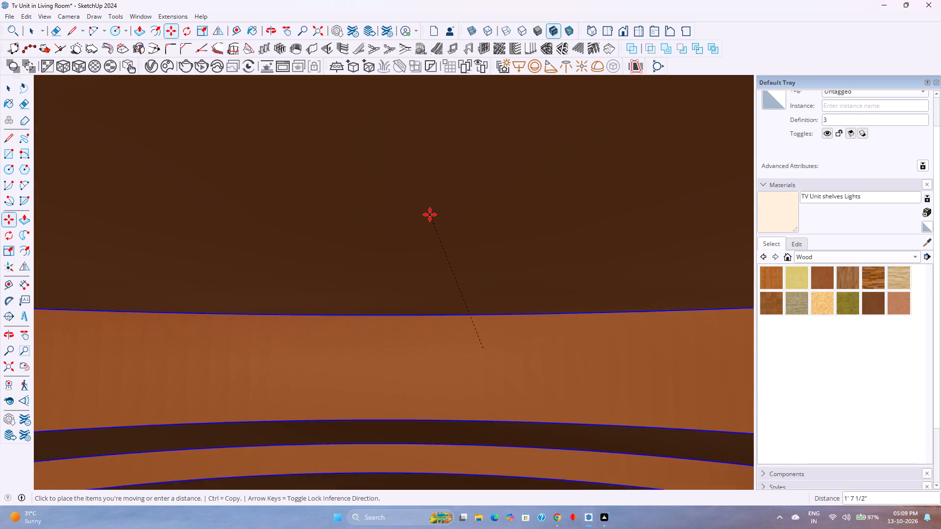
{"action": "scroll", "coordinate": [430, 215], "scroll_direction": "down", "scroll_amount": 12}
{"action": "key", "text": "k"}
{"action": "scroll", "coordinate": [430, 216], "scroll_direction": "down", "scroll_amount": 11}
{"action": "scroll", "coordinate": [431, 217], "scroll_direction": "up", "scroll_amount": 1}
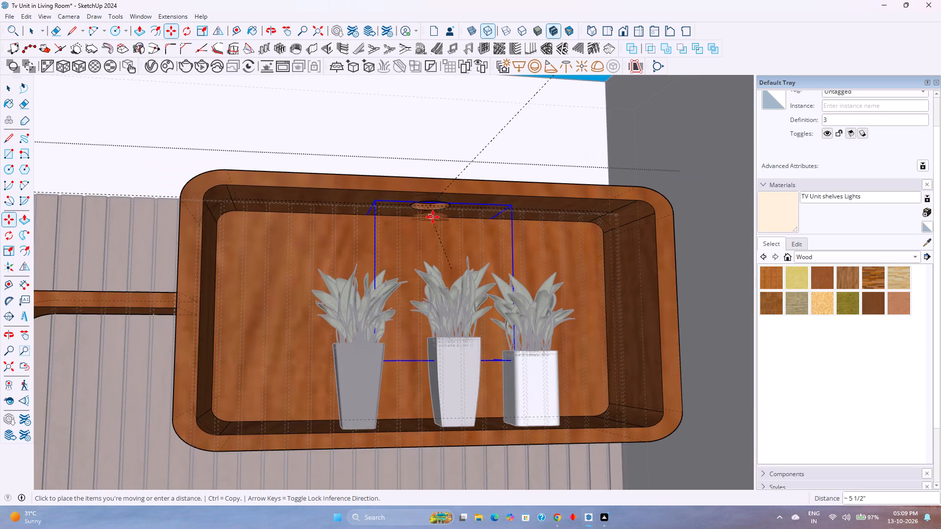
{"action": "scroll", "coordinate": [437, 213], "scroll_direction": "up", "scroll_amount": 8}
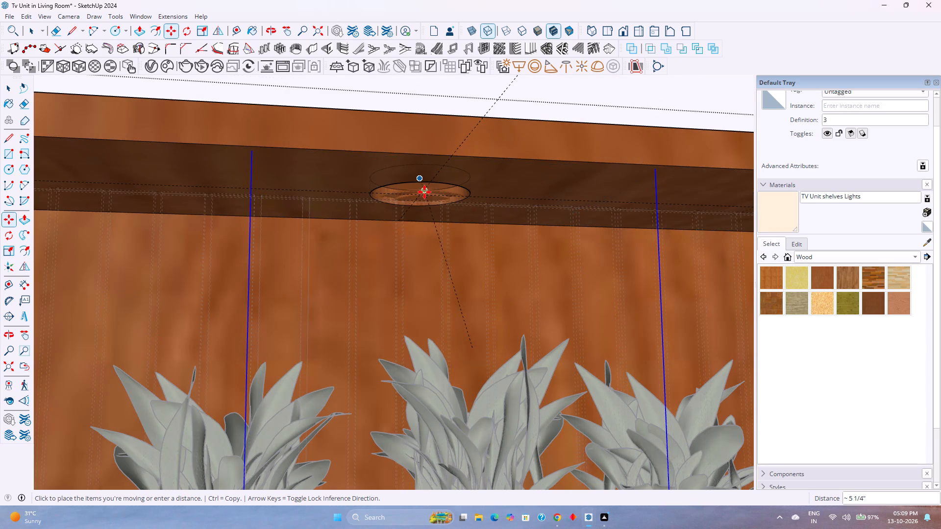
{"action": "left_click", "coordinate": [424, 192]}
Centre the spotlight in the recess by moving its light-source point to the intersection of the ceiling guide lines.
{"action": "middle_click_drag", "start_coordinate": [424, 223], "coordinate": [418, 161]}
{"action": "middle_click", "coordinate": [419, 161]}
{"action": "scroll", "coordinate": [377, 231], "scroll_direction": "up", "scroll_amount": 8}
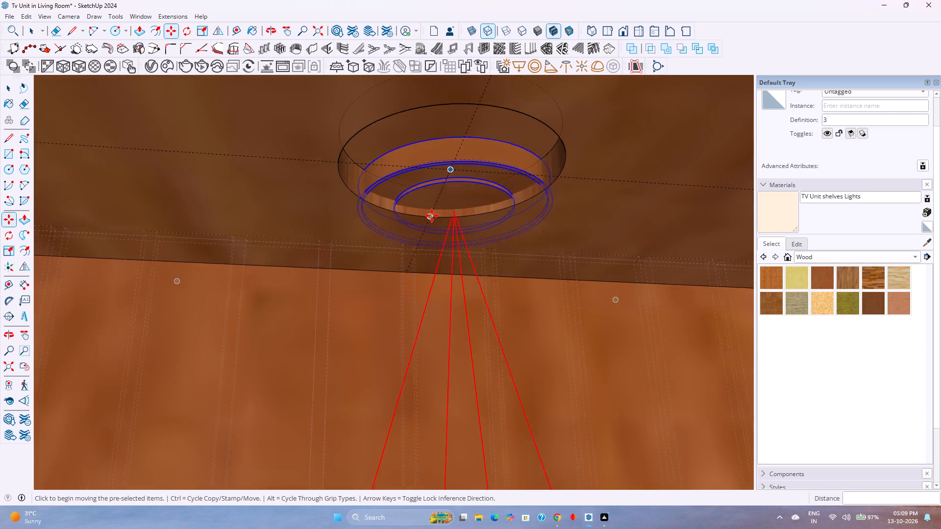
{"action": "scroll", "coordinate": [432, 216], "scroll_direction": "up", "scroll_amount": 3}
{"action": "middle_click_drag", "start_coordinate": [433, 216], "coordinate": [542, 184]}
{"action": "middle_click", "coordinate": [542, 184]}
{"action": "scroll", "coordinate": [490, 186], "scroll_direction": "up", "scroll_amount": 3}
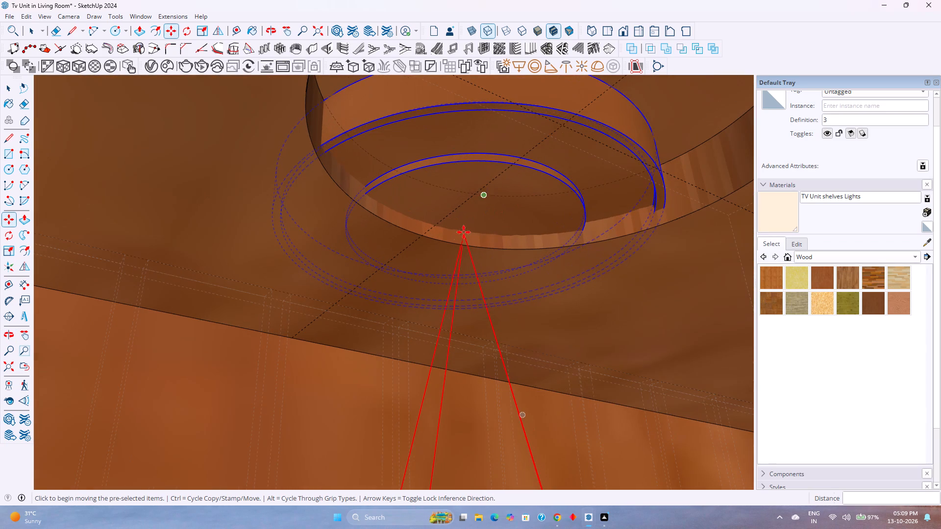
{"action": "left_click", "coordinate": [467, 236]}
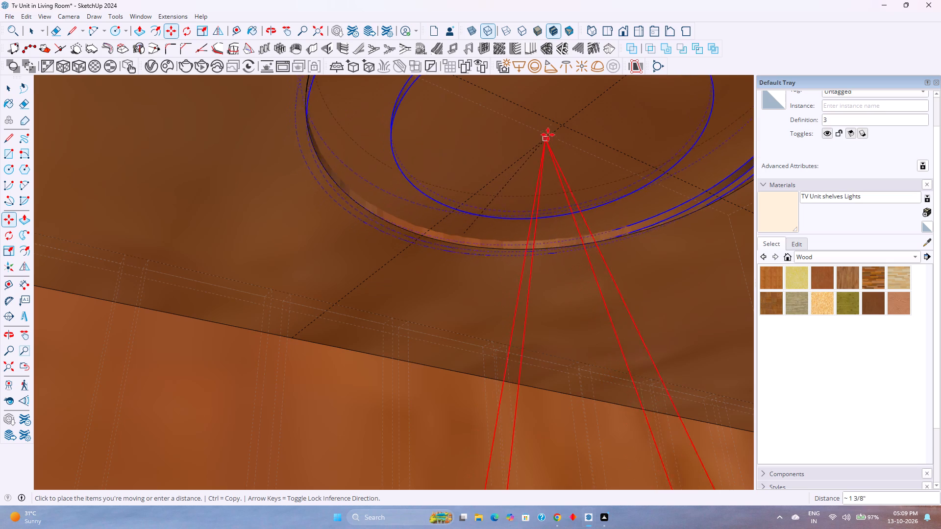
{"action": "left_click", "coordinate": [560, 125]}
Lower the spotlight 1/8" from the ceiling recess and turn off the back-edge display.
{"action": "middle_click_drag", "start_coordinate": [547, 137], "coordinate": [504, 245]}
{"action": "middle_click", "coordinate": [504, 245]}
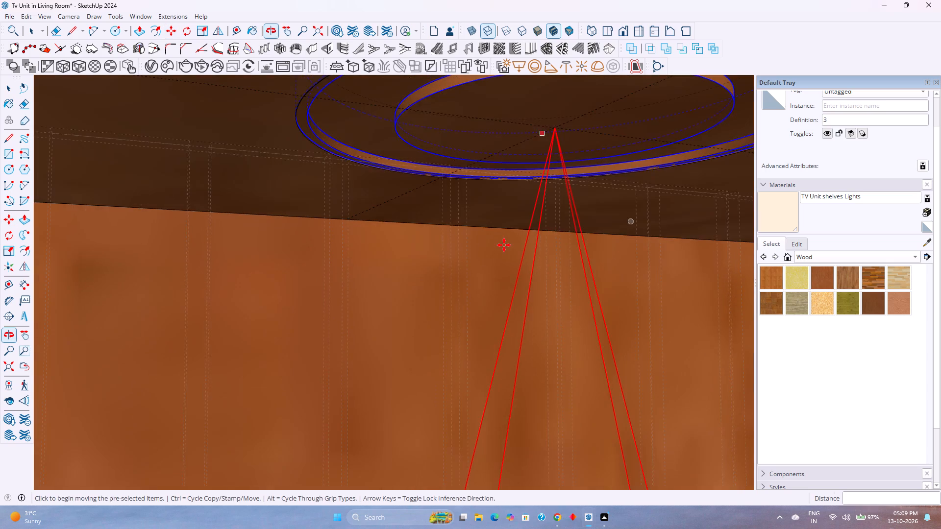
{"action": "scroll", "coordinate": [504, 245], "scroll_direction": "down", "scroll_amount": 10}
{"action": "middle_click_drag", "start_coordinate": [504, 245], "coordinate": [452, 284]}
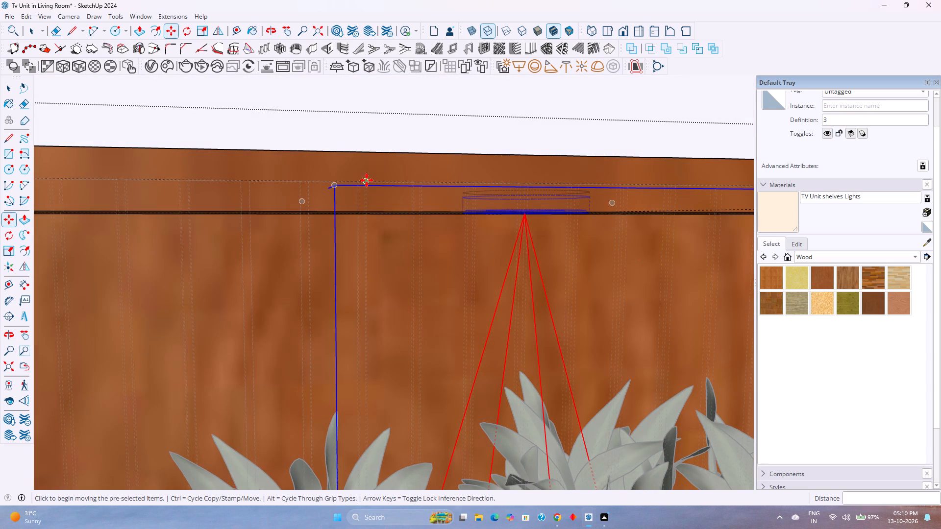
{"action": "left_click", "coordinate": [334, 185]}
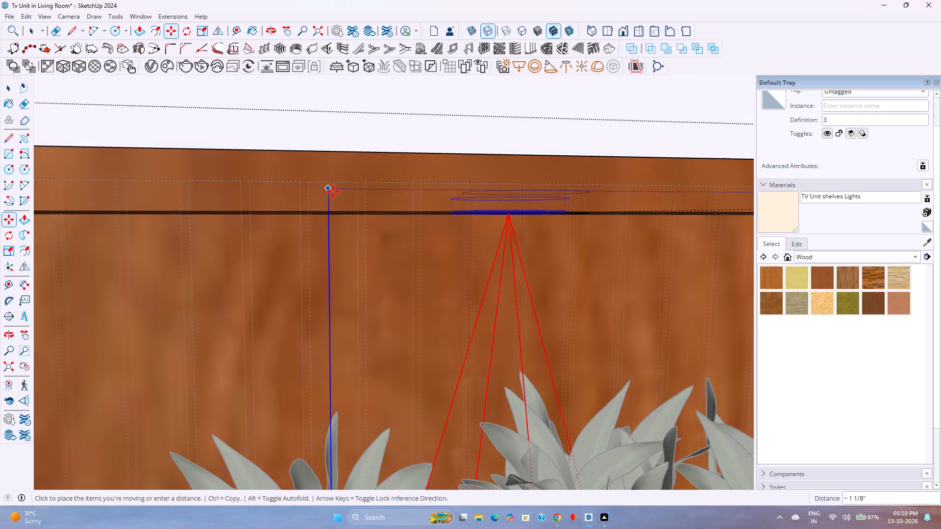
{"action": "left_click", "coordinate": [338, 193]}
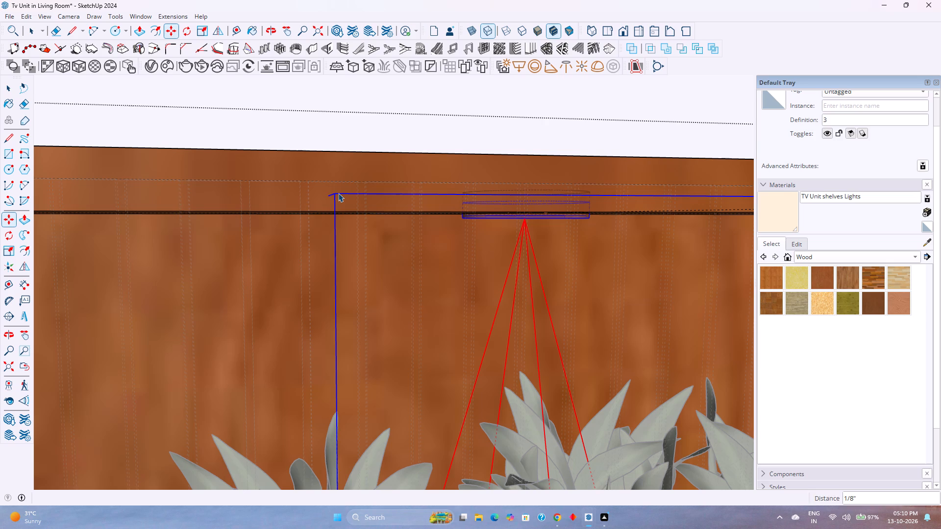
{"action": "key", "text": "space"}
{"action": "type", "text": "k"}
Copy the spotlight from the uppermost box into the flower-vase box, using their matching inner ceiling corners.
{"action": "scroll", "coordinate": [338, 193], "scroll_direction": "down", "scroll_amount": 3}
{"action": "middle_click_drag", "start_coordinate": [394, 235], "coordinate": [370, 196]}
{"action": "middle_click", "coordinate": [367, 191]}
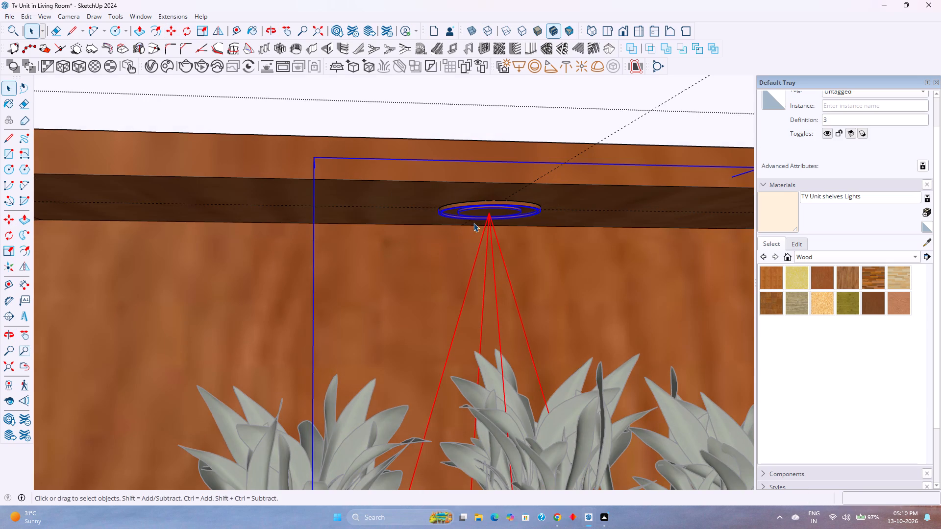
{"action": "scroll", "coordinate": [479, 224], "scroll_direction": "down", "scroll_amount": 8}
{"action": "middle_click_drag", "start_coordinate": [479, 226], "coordinate": [423, 171]}
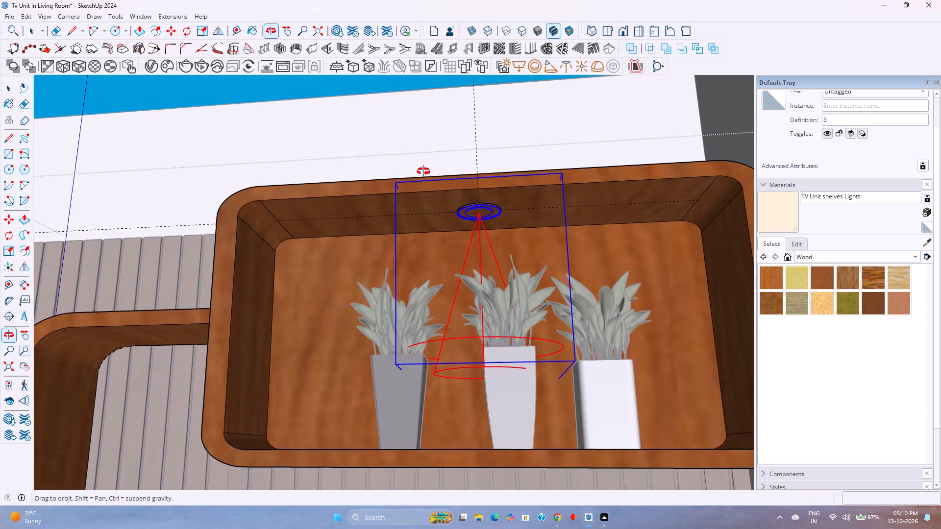
{"action": "middle_click_drag", "start_coordinate": [423, 171], "coordinate": [455, 178]}
{"action": "middle_click", "coordinate": [455, 178]}
{"action": "key", "text": "m"}
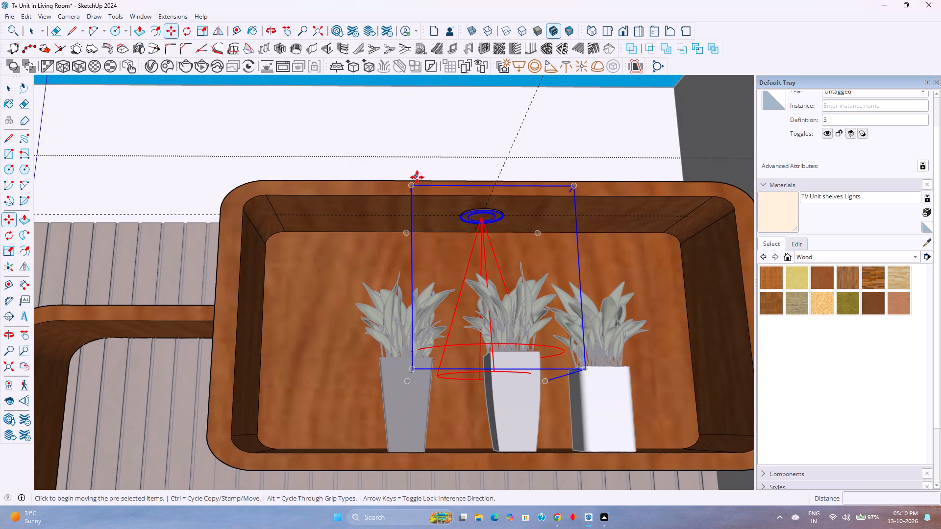
{"action": "left_click", "coordinate": [268, 195]}
{"action": "scroll", "coordinate": [281, 287], "scroll_direction": "down", "scroll_amount": 4}
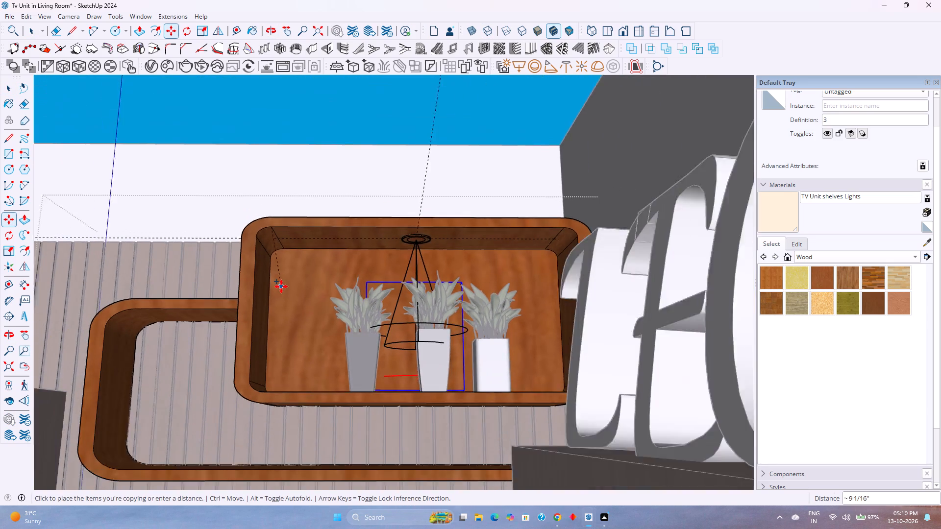
{"action": "scroll", "coordinate": [281, 287], "scroll_direction": "down", "scroll_amount": 1}
{"action": "middle_click_drag", "start_coordinate": [290, 335], "coordinate": [474, 167], "text": "shift"}
{"action": "middle_click", "coordinate": [474, 167], "text": "shift"}
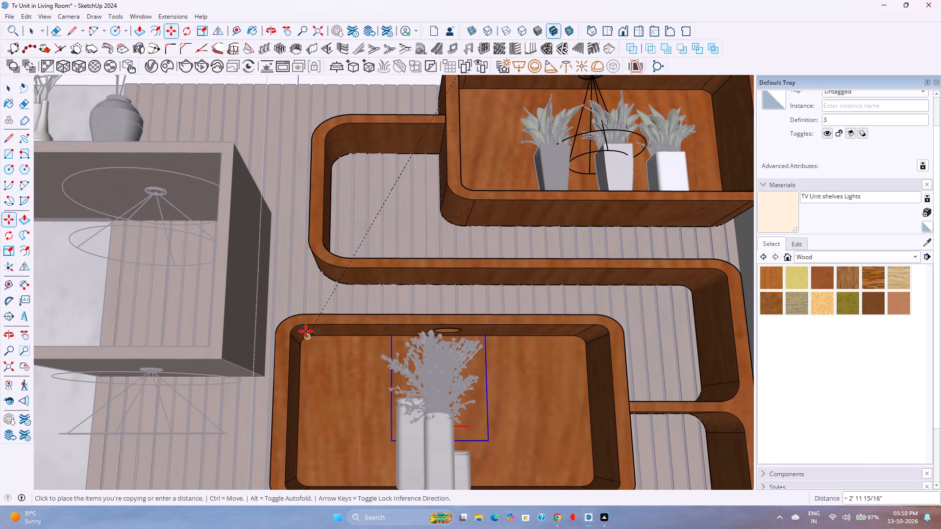
{"action": "left_click", "coordinate": [305, 326]}
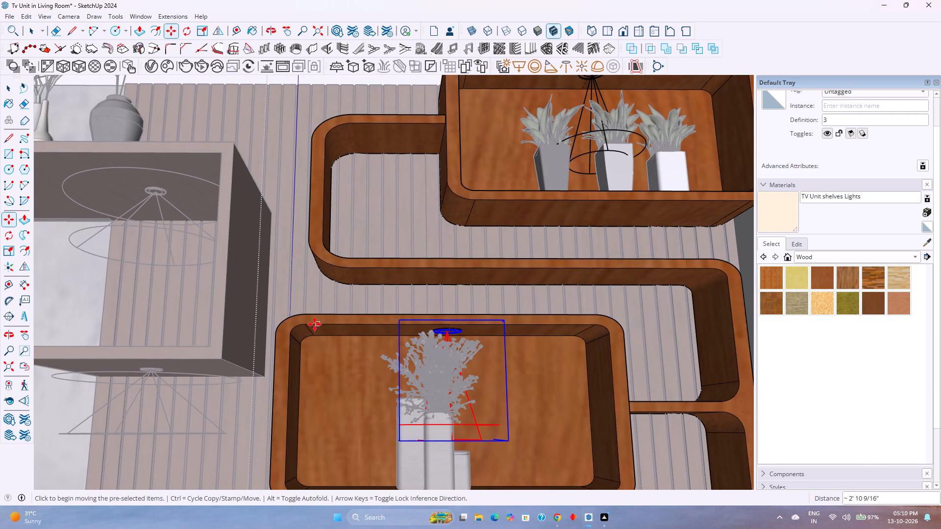
Copy the spotlight from the flower-vase box into the lower potted-plant box, using their matching inner ceiling corners.
{"action": "left_click", "coordinate": [306, 324]}
{"action": "scroll", "coordinate": [308, 369], "scroll_direction": "down", "scroll_amount": 1}
{"action": "middle_click_drag", "start_coordinate": [308, 369], "coordinate": [323, 337], "text": "shift"}
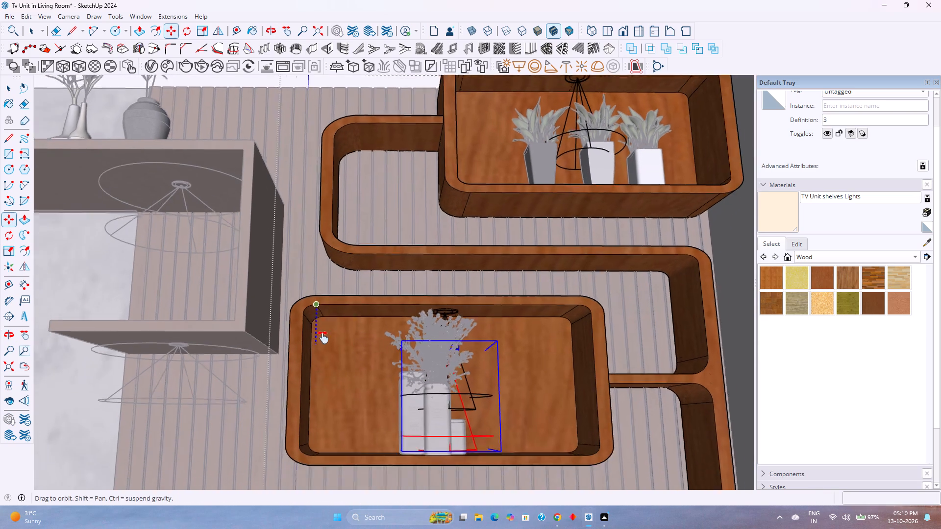
{"action": "middle_click_drag", "start_coordinate": [323, 337], "coordinate": [361, 264], "text": "shift"}
{"action": "middle_click_drag", "start_coordinate": [457, 390], "coordinate": [352, 256], "text": "shift"}
{"action": "scroll", "coordinate": [443, 377], "scroll_direction": "down", "scroll_amount": 1, "text": "shift"}
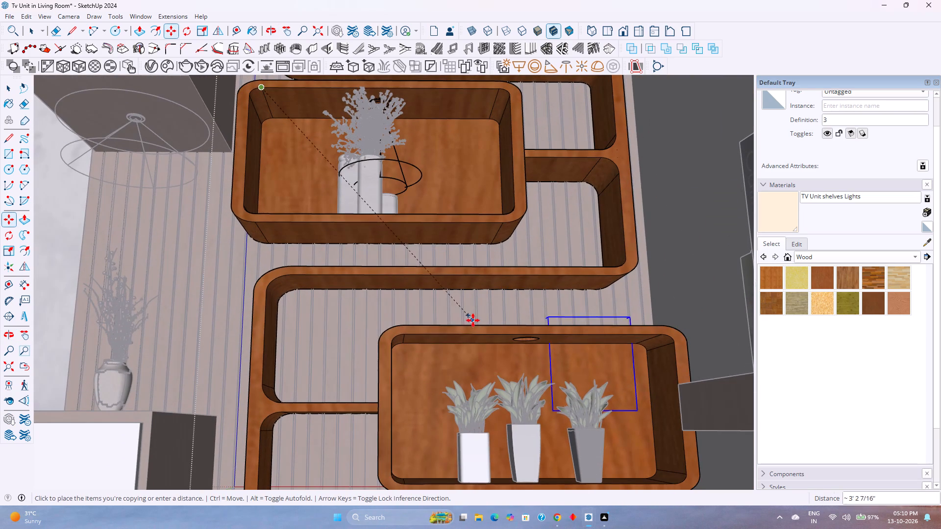
{"action": "left_click", "coordinate": [407, 334]}
{"action": "key", "text": "space"}
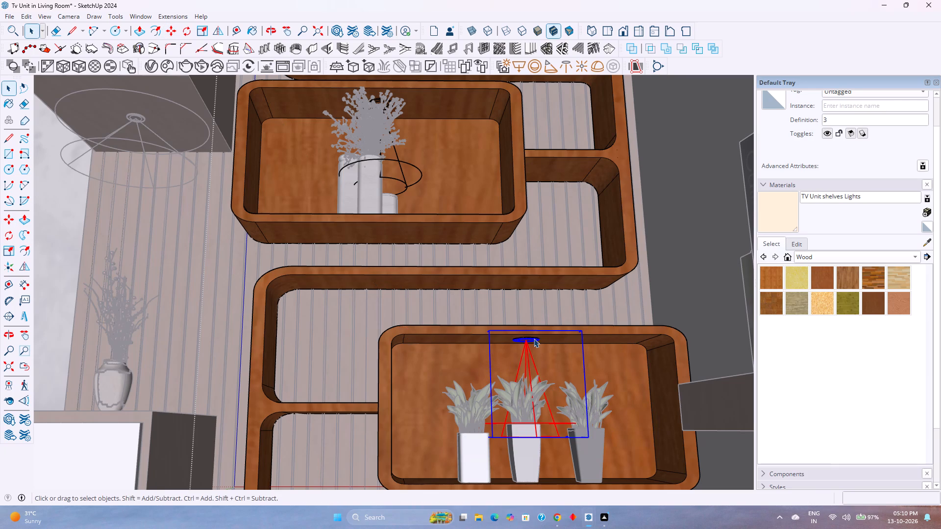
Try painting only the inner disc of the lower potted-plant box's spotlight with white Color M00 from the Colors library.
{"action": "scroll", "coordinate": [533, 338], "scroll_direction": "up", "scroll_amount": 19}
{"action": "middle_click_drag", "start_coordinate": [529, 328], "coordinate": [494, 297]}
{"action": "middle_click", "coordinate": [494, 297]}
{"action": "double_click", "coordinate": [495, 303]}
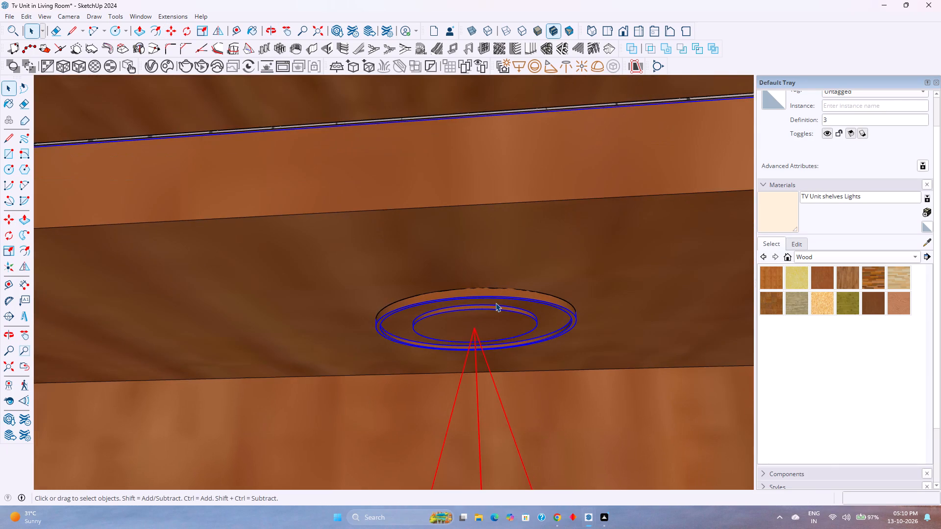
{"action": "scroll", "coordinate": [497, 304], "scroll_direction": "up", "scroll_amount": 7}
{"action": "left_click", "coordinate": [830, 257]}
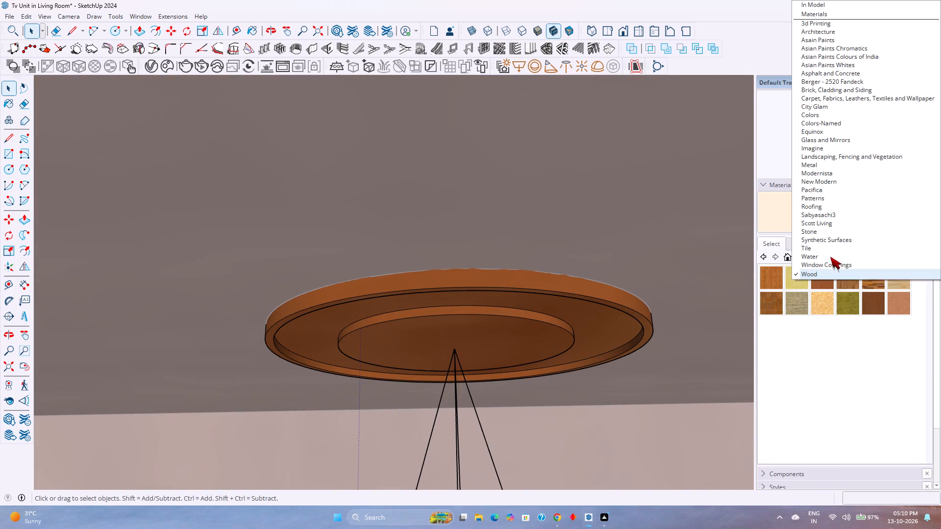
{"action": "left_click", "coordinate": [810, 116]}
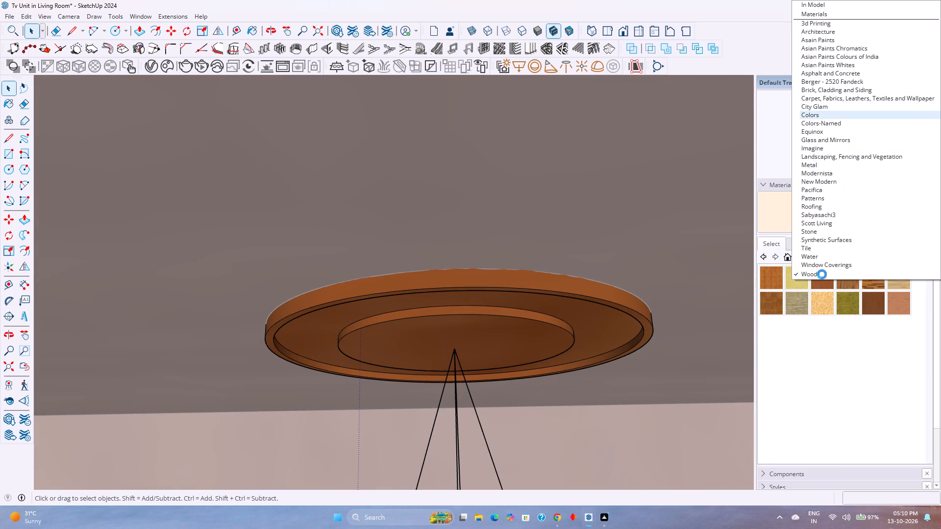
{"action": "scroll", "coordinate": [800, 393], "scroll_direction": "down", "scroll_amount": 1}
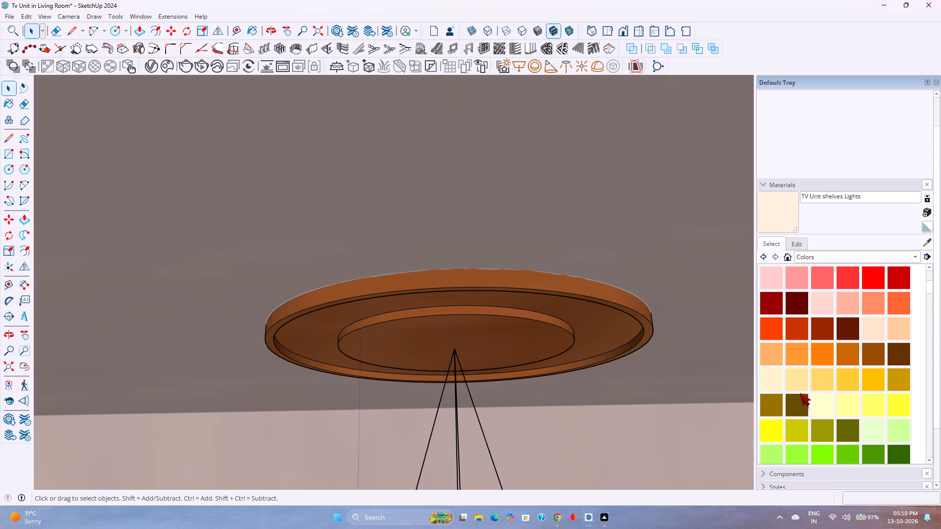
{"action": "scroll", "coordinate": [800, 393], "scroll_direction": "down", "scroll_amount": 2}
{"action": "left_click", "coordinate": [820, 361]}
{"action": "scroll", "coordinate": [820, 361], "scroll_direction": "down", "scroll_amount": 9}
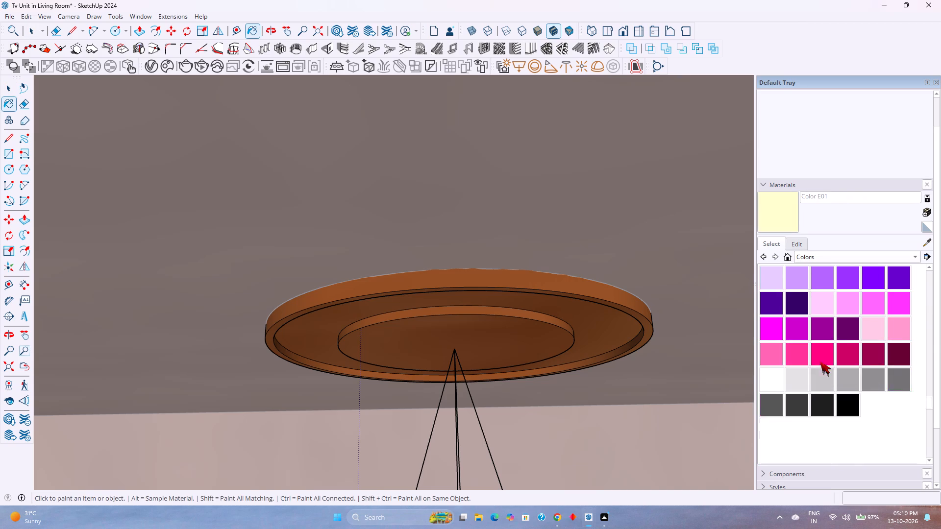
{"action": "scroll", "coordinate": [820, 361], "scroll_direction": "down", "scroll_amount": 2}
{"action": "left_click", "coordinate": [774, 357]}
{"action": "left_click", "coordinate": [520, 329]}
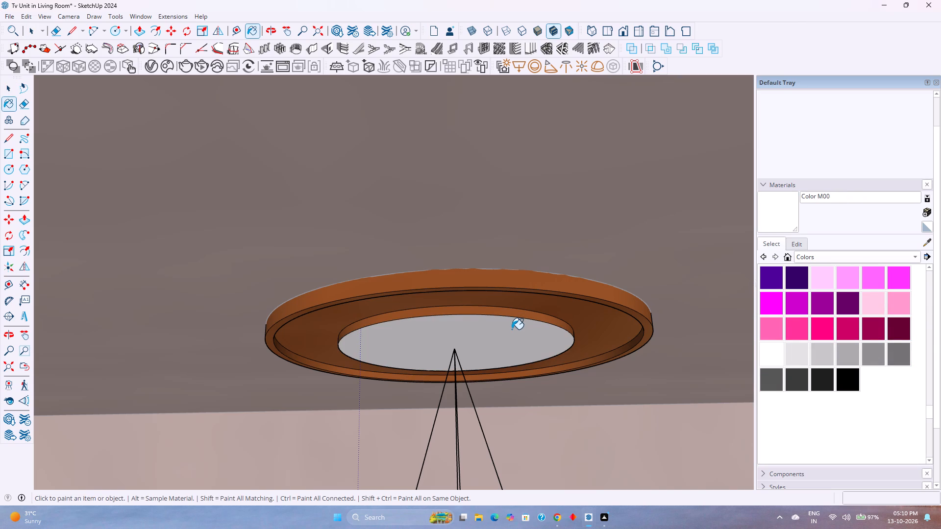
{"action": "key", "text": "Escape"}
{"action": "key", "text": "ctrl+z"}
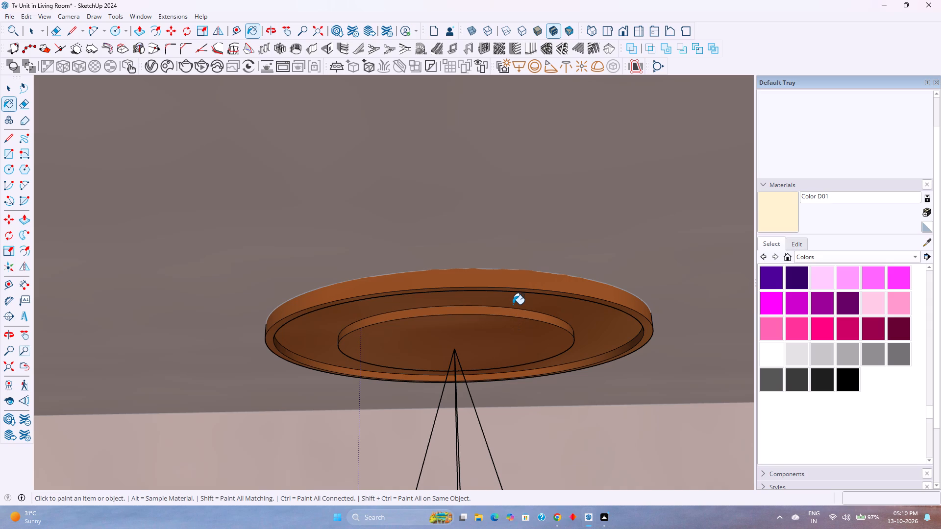
Paint the whole spotlight fixture in the lower potted-plant box with white Color M00.
{"action": "key", "text": "Escape"}
{"action": "key", "text": "space"}
{"action": "left_click", "coordinate": [514, 297]}
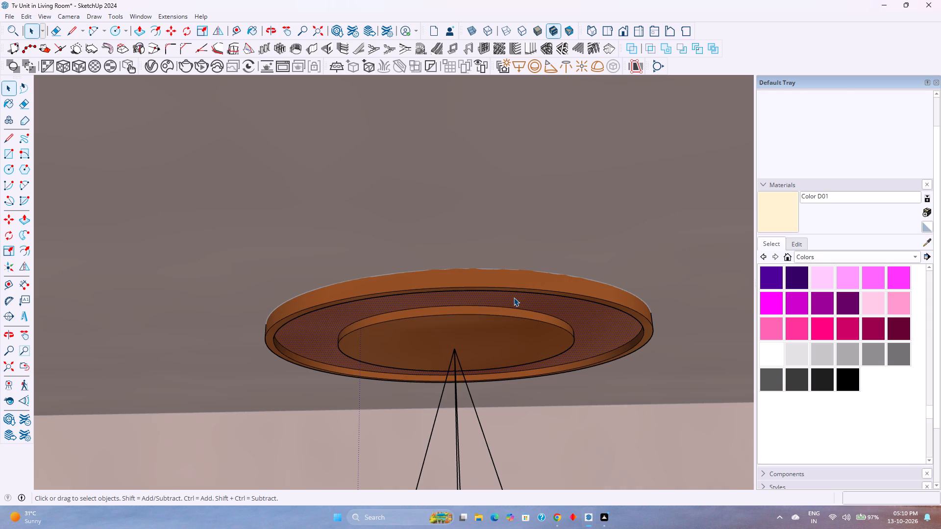
{"action": "key", "text": "Escape"}
{"action": "key", "text": "Escape"}
{"action": "left_click", "coordinate": [508, 290]}
{"action": "double_click", "coordinate": [508, 290]}
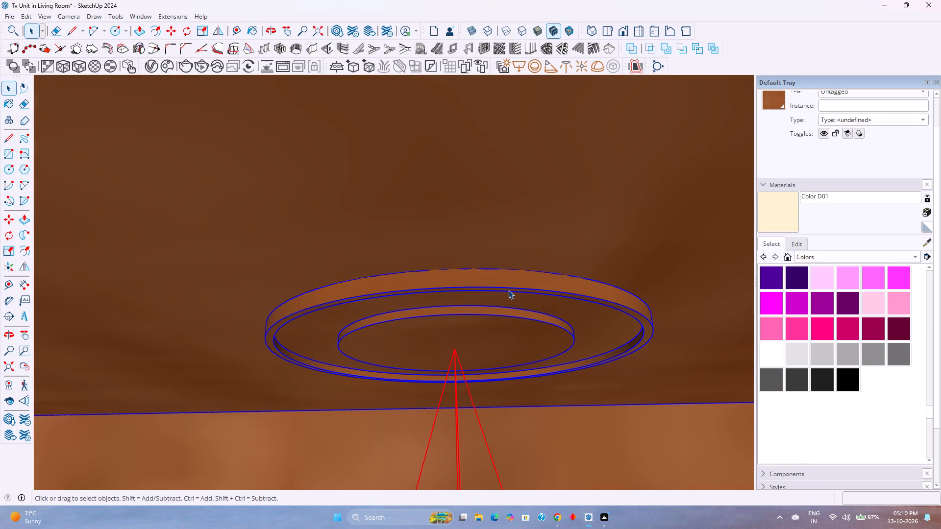
{"action": "left_click", "coordinate": [508, 290]}
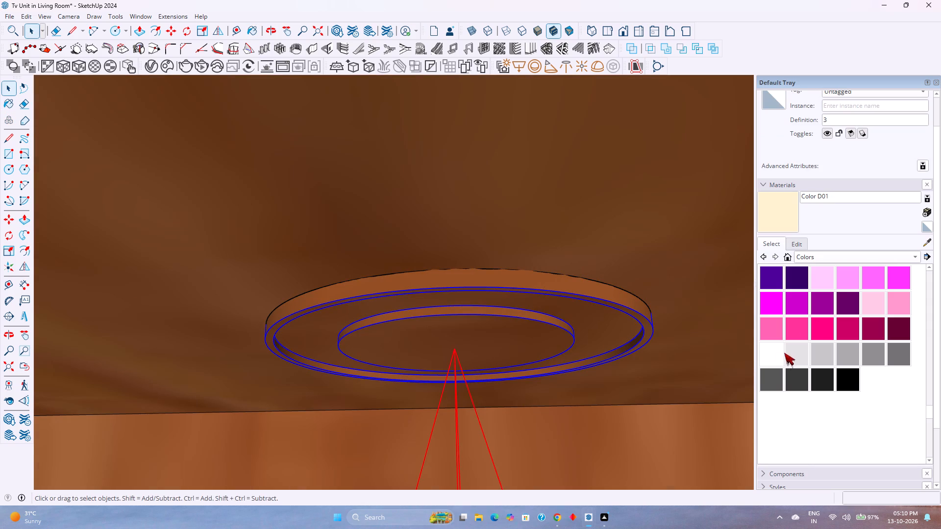
{"action": "left_click", "coordinate": [780, 358]}
{"action": "left_click", "coordinate": [486, 292]}
Paint the spotlight fixture above the flowers in the flower-vase box with white Color M00.
{"action": "scroll", "coordinate": [486, 292], "scroll_direction": "down", "scroll_amount": 10}
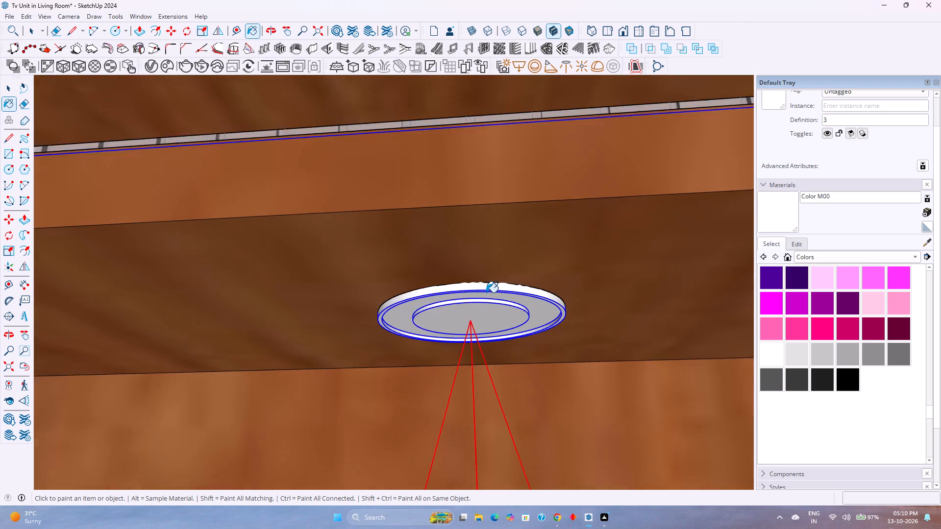
{"action": "scroll", "coordinate": [486, 292], "scroll_direction": "down", "scroll_amount": 5}
{"action": "middle_click_drag", "start_coordinate": [486, 291], "coordinate": [508, 424], "text": "shift"}
{"action": "middle_click", "coordinate": [508, 425]}
{"action": "scroll", "coordinate": [496, 380], "scroll_direction": "down", "scroll_amount": 10}
{"action": "middle_click_drag", "start_coordinate": [480, 358], "coordinate": [526, 494], "text": "shift"}
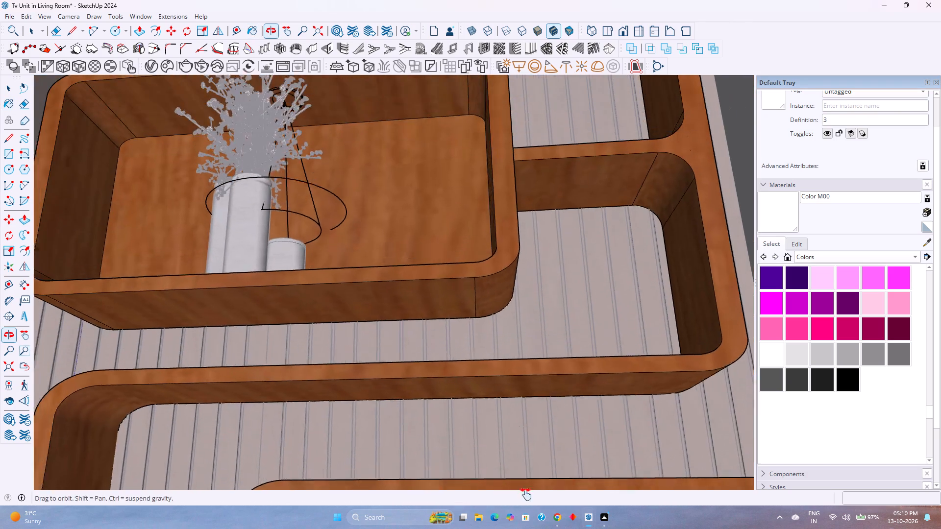
{"action": "middle_click_drag", "start_coordinate": [526, 494], "coordinate": [531, 518], "text": "shift"}
{"action": "middle_click", "coordinate": [531, 518], "text": "shift"}
{"action": "scroll", "coordinate": [468, 364], "scroll_direction": "down", "scroll_amount": 3}
{"action": "middle_click_drag", "start_coordinate": [468, 364], "coordinate": [486, 423], "text": "shift"}
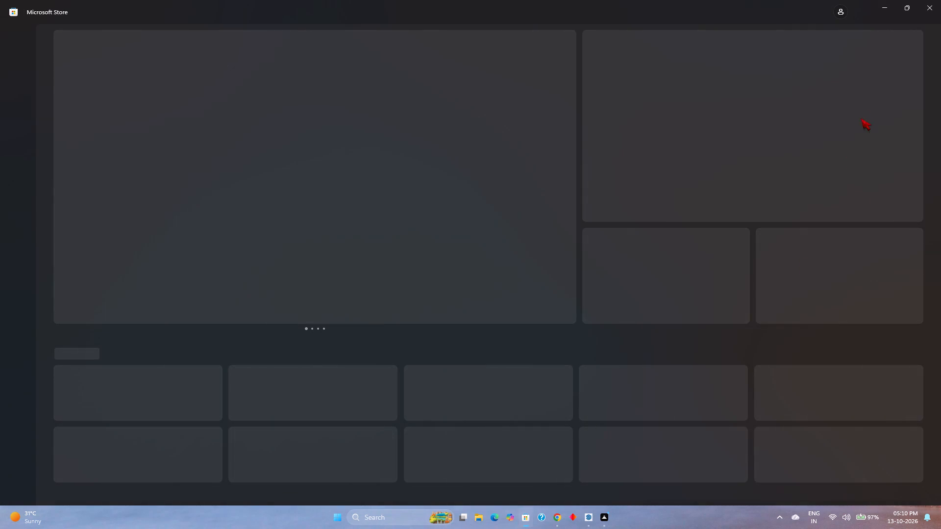
{"action": "left_click", "coordinate": [925, 10]}
{"action": "middle_click_drag", "start_coordinate": [425, 241], "coordinate": [475, 317], "text": "shift"}
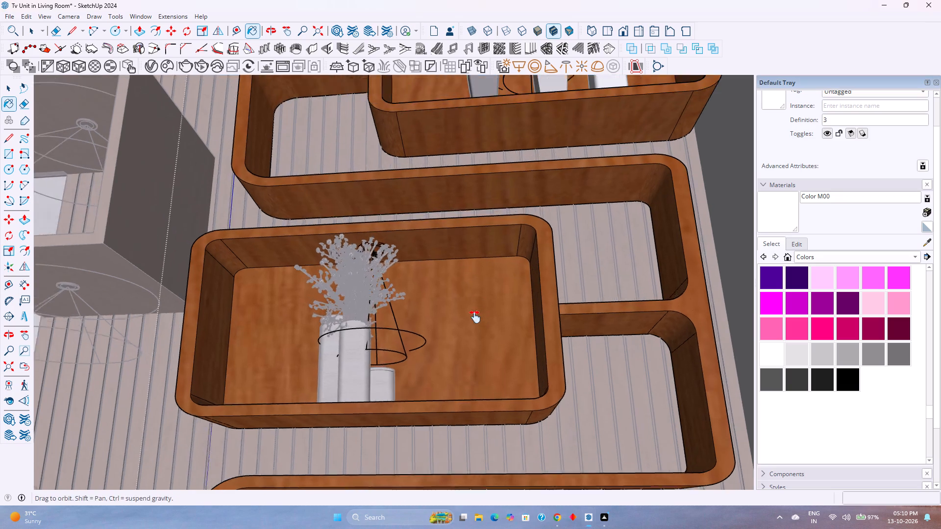
{"action": "middle_click_drag", "start_coordinate": [475, 317], "coordinate": [477, 335], "text": "shift"}
{"action": "scroll", "coordinate": [429, 302], "scroll_direction": "up", "scroll_amount": 17}
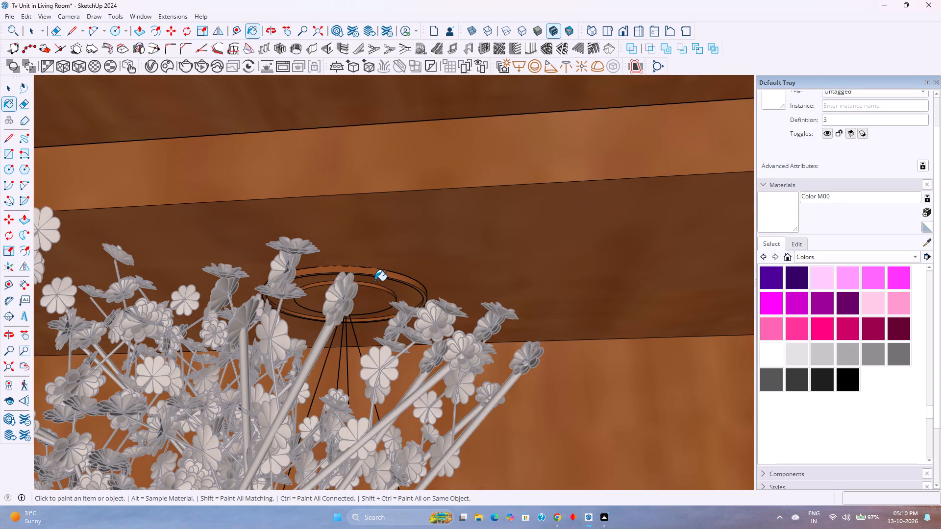
{"action": "left_click", "coordinate": [375, 280]}
Paint the spotlight fixture in the uppermost potted-plant box with white Color M00.
{"action": "scroll", "coordinate": [375, 280], "scroll_direction": "down", "scroll_amount": 4}
{"action": "middle_click_drag", "start_coordinate": [375, 280], "coordinate": [363, 361], "text": "shift"}
{"action": "middle_click", "coordinate": [362, 361], "text": "shift"}
{"action": "scroll", "coordinate": [361, 344], "scroll_direction": "down", "scroll_amount": 9}
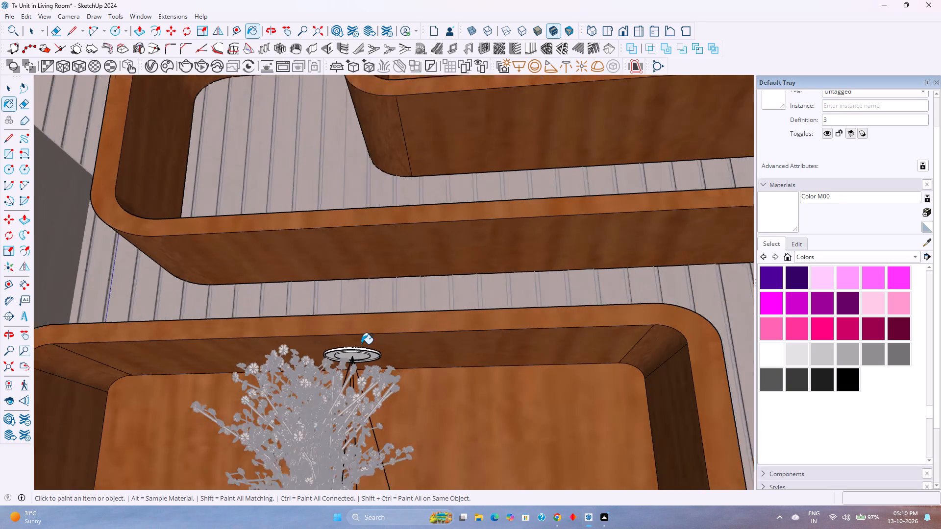
{"action": "scroll", "coordinate": [361, 344], "scroll_direction": "down", "scroll_amount": 2}
{"action": "middle_click_drag", "start_coordinate": [384, 316], "coordinate": [327, 466], "text": "shift"}
{"action": "middle_click", "coordinate": [326, 468], "text": "shift"}
{"action": "scroll", "coordinate": [376, 342], "scroll_direction": "down", "scroll_amount": 3}
{"action": "scroll", "coordinate": [476, 192], "scroll_direction": "up", "scroll_amount": 8}
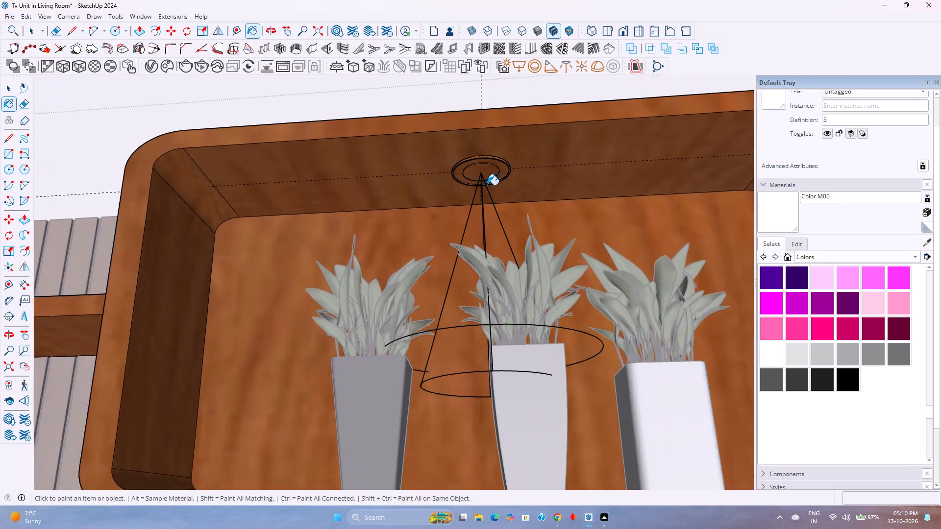
{"action": "scroll", "coordinate": [487, 185], "scroll_direction": "up", "scroll_amount": 8}
{"action": "left_click", "coordinate": [499, 153]}
{"action": "key", "text": "space"}
Delete all construction guides from the model.
{"action": "scroll", "coordinate": [410, 235], "scroll_direction": "down", "scroll_amount": 4}
{"action": "key", "text": "Escape"}
{"action": "scroll", "coordinate": [410, 242], "scroll_direction": "down", "scroll_amount": 10}
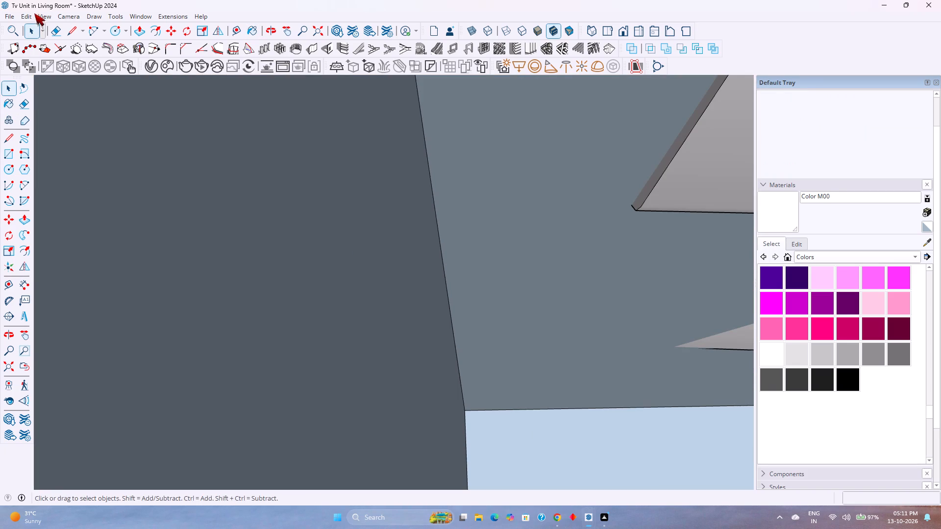
{"action": "left_click", "coordinate": [27, 15]}
{"action": "left_click", "coordinate": [80, 116]}
Examine the spotlight in the top compartment of the tall open shelf column beside the TV.
{"action": "left_click", "coordinate": [636, 32]}
{"action": "left_click", "coordinate": [626, 30]}
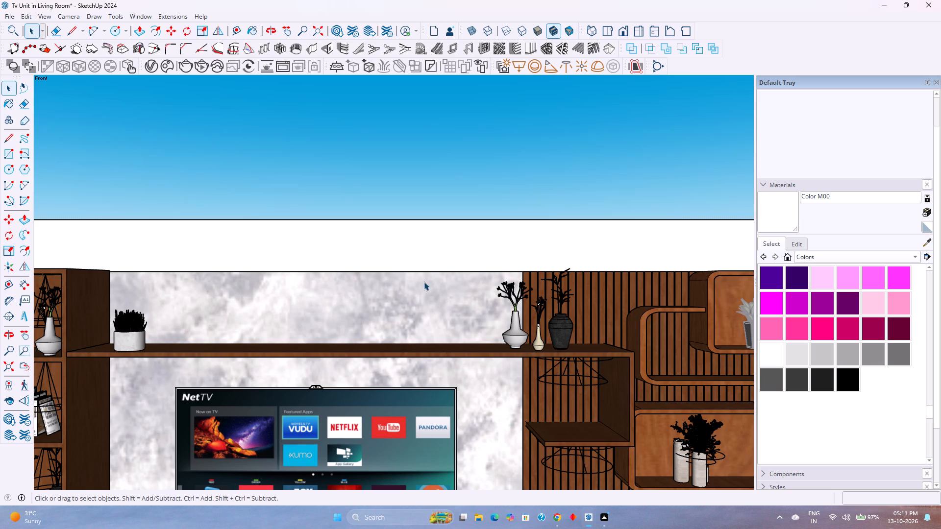
{"action": "key", "text": "Escape"}
{"action": "middle_click_drag", "start_coordinate": [253, 385], "coordinate": [569, 355], "text": "shift"}
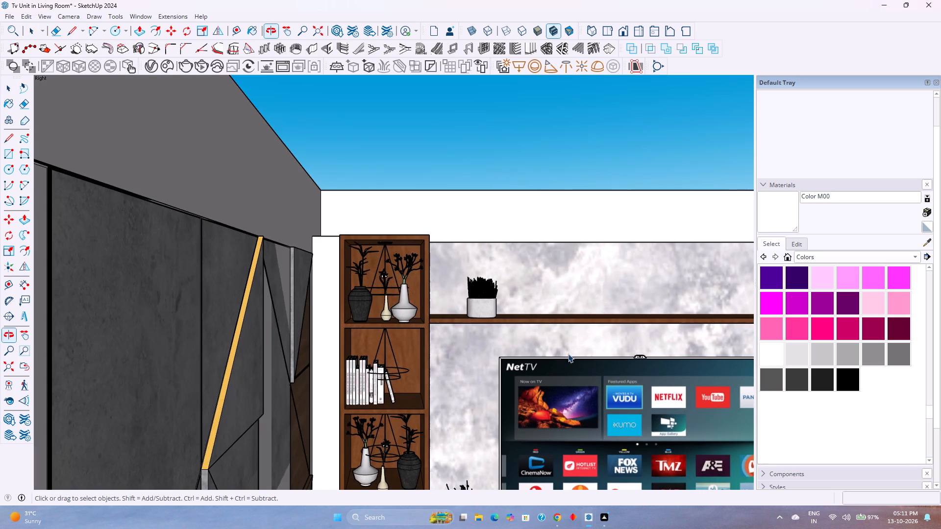
{"action": "scroll", "coordinate": [392, 245], "scroll_direction": "up", "scroll_amount": 10}
{"action": "middle_click_drag", "start_coordinate": [383, 247], "coordinate": [377, 207]}
{"action": "middle_click", "coordinate": [379, 206]}
{"action": "scroll", "coordinate": [381, 204], "scroll_direction": "up", "scroll_amount": 1}
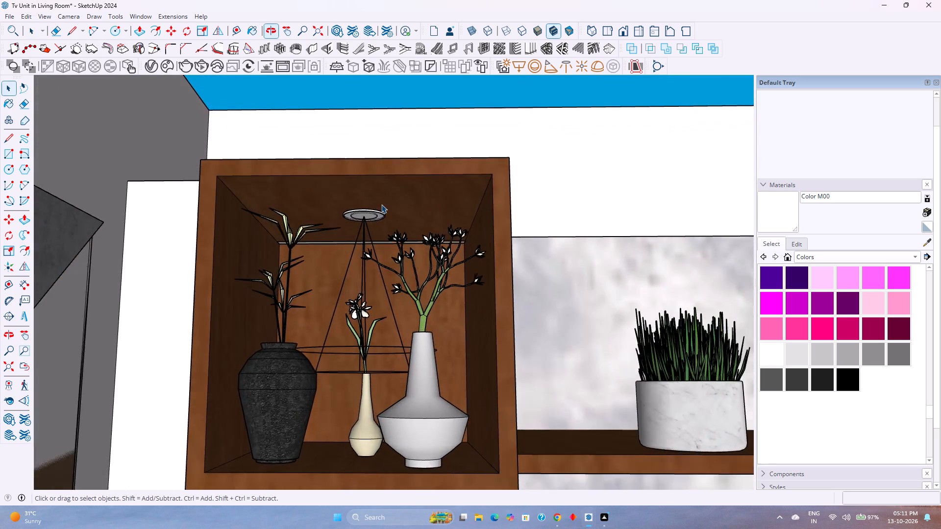
{"action": "scroll", "coordinate": [381, 204], "scroll_direction": "down", "scroll_amount": 7}
{"action": "middle_click_drag", "start_coordinate": [474, 280], "coordinate": [373, 287], "text": "shift"}
{"action": "middle_click", "coordinate": [370, 288], "text": "shift"}
{"action": "scroll", "coordinate": [355, 290], "scroll_direction": "down", "scroll_amount": 5}
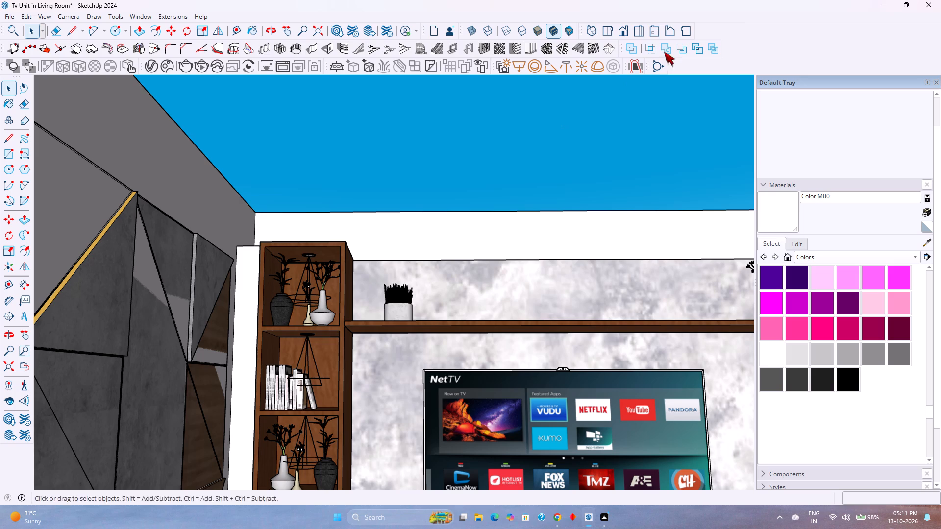
Start an interactive render of the whole TV unit seen straight on from inside the room.
{"action": "left_click", "coordinate": [639, 32]}
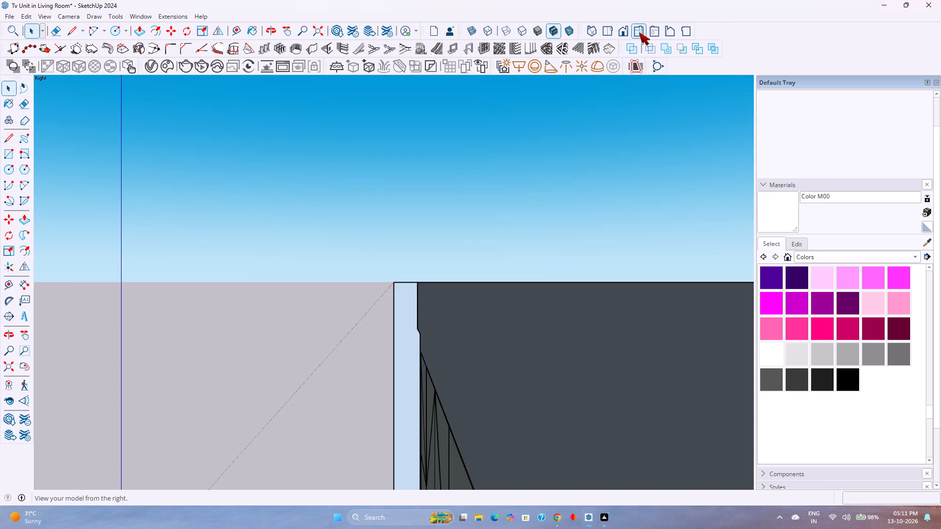
{"action": "left_click", "coordinate": [621, 30]}
{"action": "scroll", "coordinate": [570, 121], "scroll_direction": "down", "scroll_amount": 1}
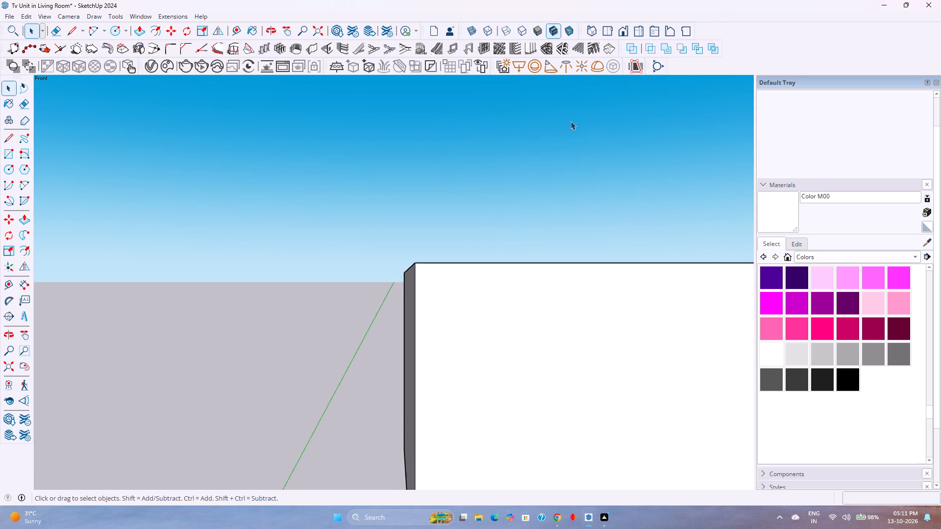
{"action": "scroll", "coordinate": [570, 121], "scroll_direction": "down", "scroll_amount": 7}
{"action": "middle_click_drag", "start_coordinate": [570, 121], "coordinate": [367, 273]}
{"action": "middle_click_drag", "start_coordinate": [365, 264], "coordinate": [364, 258]}
{"action": "middle_click_drag", "start_coordinate": [410, 303], "coordinate": [223, 253]}
{"action": "middle_click", "coordinate": [220, 251]}
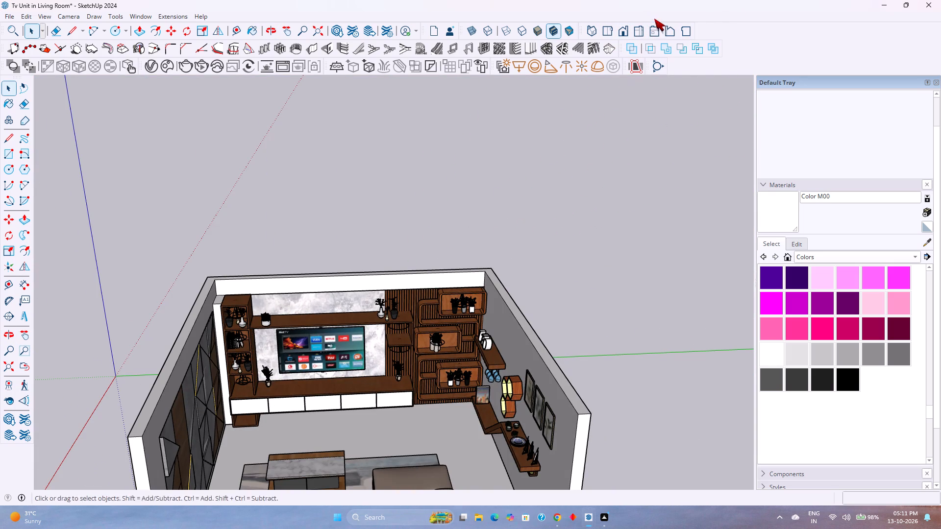
{"action": "left_click", "coordinate": [643, 31]}
{"action": "scroll", "coordinate": [441, 248], "scroll_direction": "up", "scroll_amount": 4}
{"action": "middle_click_drag", "start_coordinate": [395, 246], "coordinate": [450, 252], "text": "shift"}
{"action": "middle_click", "coordinate": [450, 252], "text": "shift"}
{"action": "scroll", "coordinate": [450, 270], "scroll_direction": "up", "scroll_amount": 2}
{"action": "middle_click_drag", "start_coordinate": [450, 270], "coordinate": [453, 290], "text": "shift"}
{"action": "middle_click", "coordinate": [452, 290], "text": "shift"}
{"action": "scroll", "coordinate": [429, 317], "scroll_direction": "up", "scroll_amount": 1}
{"action": "middle_click_drag", "start_coordinate": [429, 317], "coordinate": [425, 315], "text": "shift"}
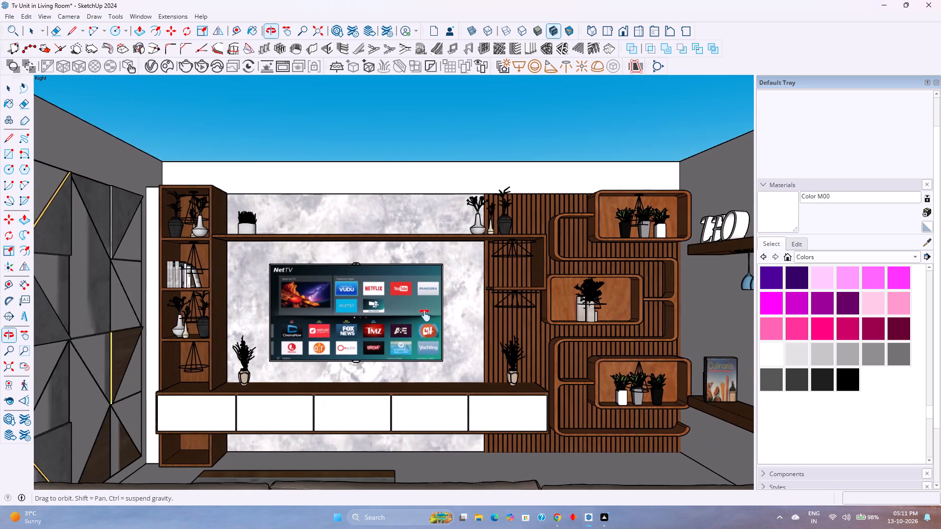
{"action": "middle_click_drag", "start_coordinate": [425, 315], "coordinate": [422, 313], "text": "shift"}
{"action": "middle_click", "coordinate": [422, 313], "text": "shift"}
{"action": "scroll", "coordinate": [422, 313], "scroll_direction": "up", "scroll_amount": 1}
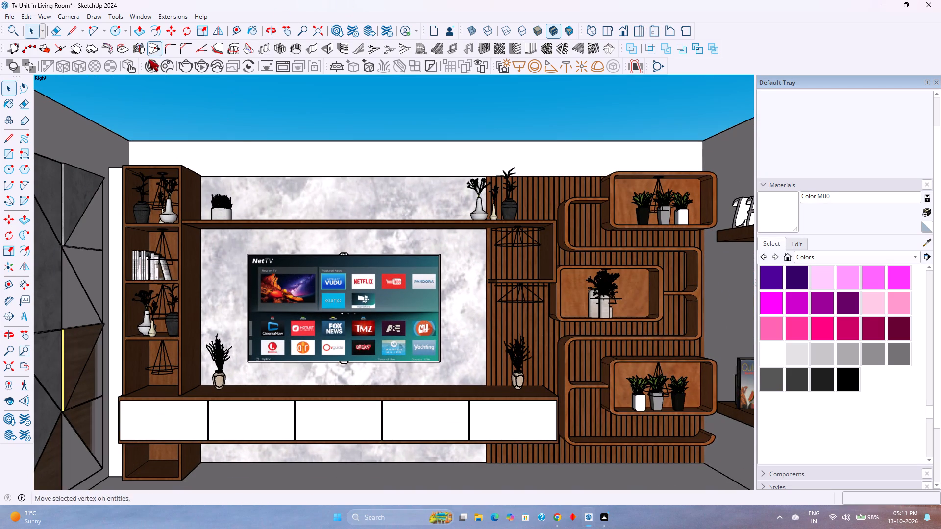
{"action": "left_click", "coordinate": [204, 66]}
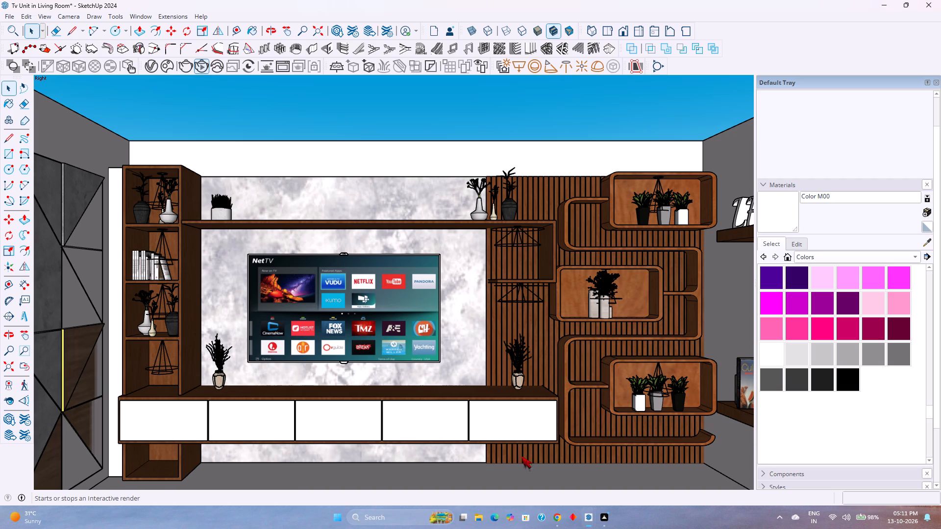
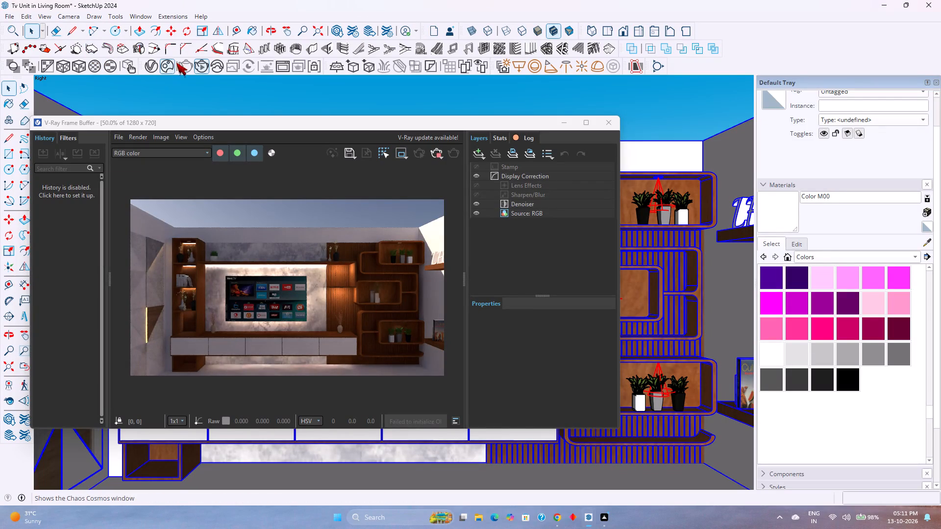
Open the scene's light list in the V-Ray Asset Editor.
{"action": "left_click", "coordinate": [153, 64]}
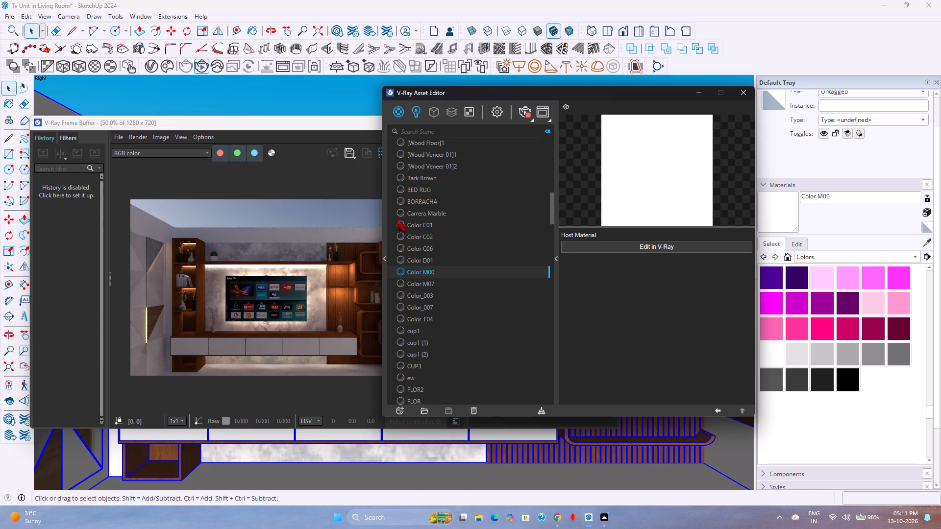
{"action": "left_click", "coordinate": [420, 110]}
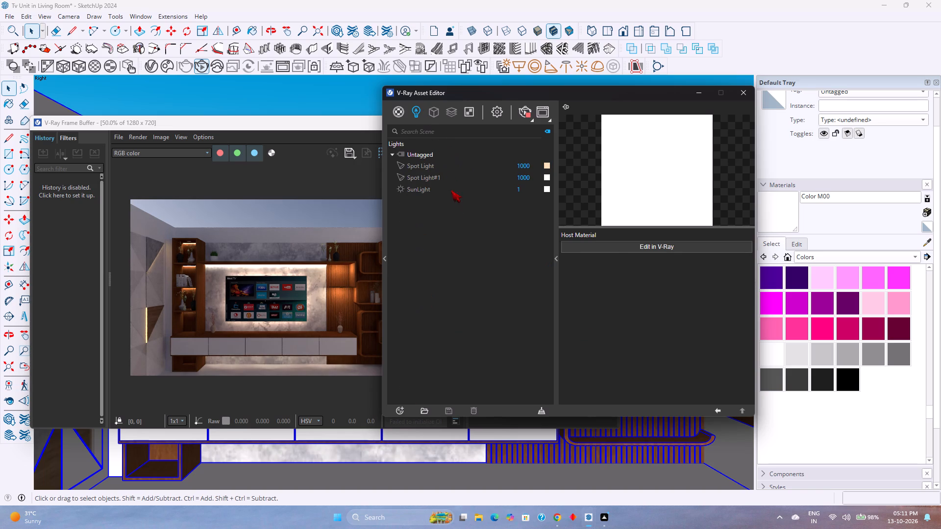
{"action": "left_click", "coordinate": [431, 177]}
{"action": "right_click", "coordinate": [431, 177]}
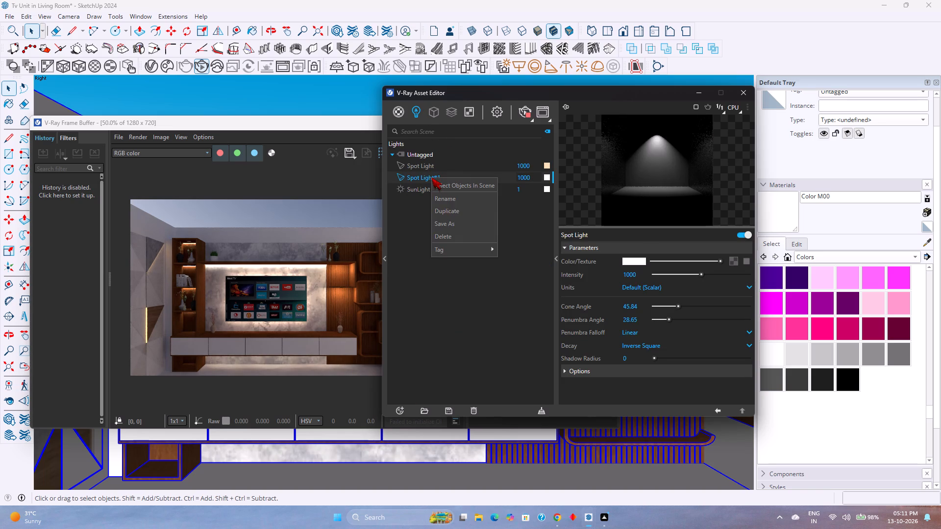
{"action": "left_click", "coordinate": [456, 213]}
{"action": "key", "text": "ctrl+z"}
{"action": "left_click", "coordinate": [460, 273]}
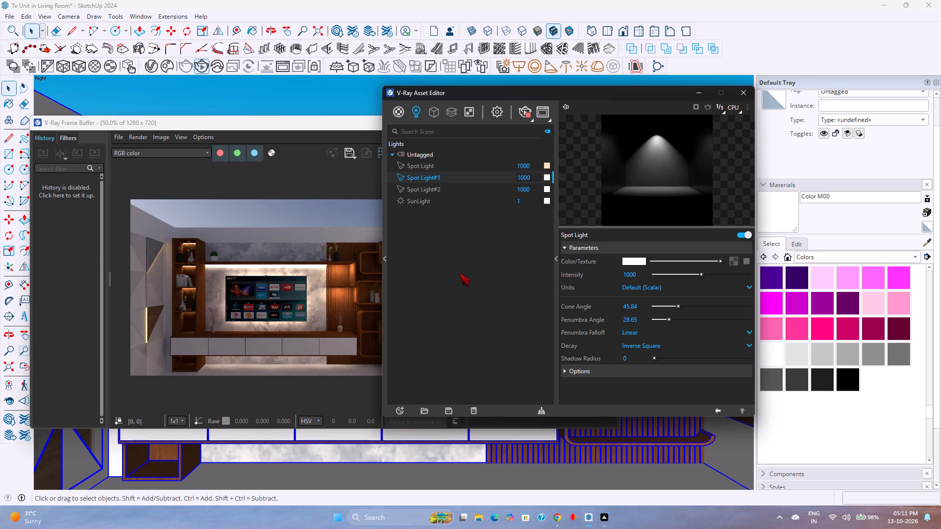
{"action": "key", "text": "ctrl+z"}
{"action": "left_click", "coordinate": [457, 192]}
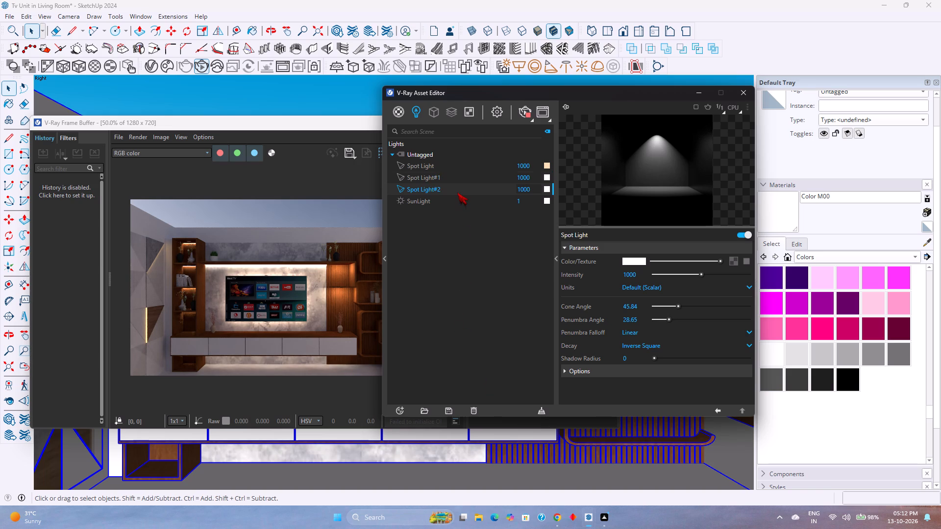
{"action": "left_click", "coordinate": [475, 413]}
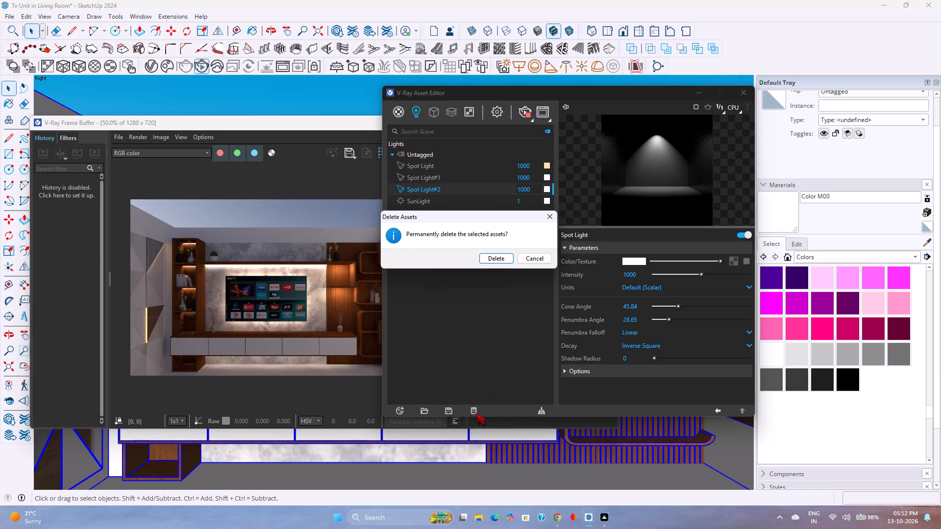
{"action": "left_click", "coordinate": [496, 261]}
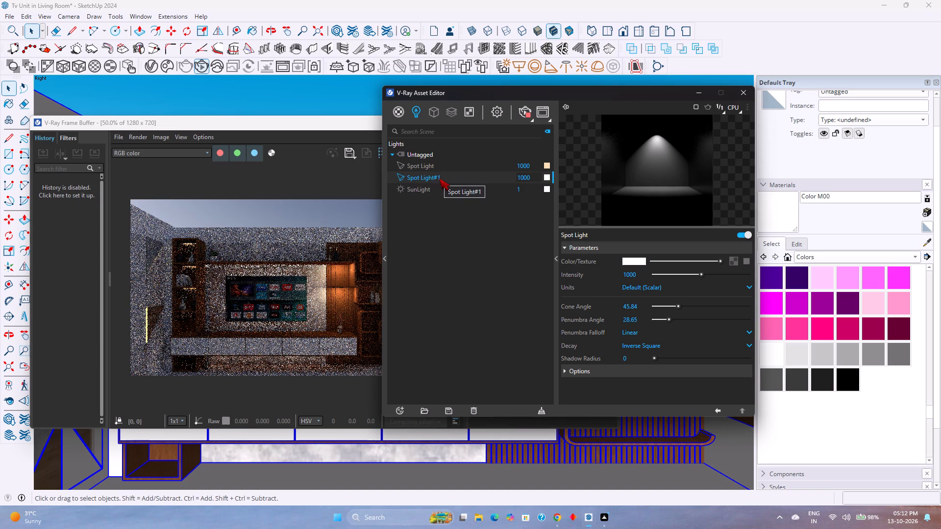
Rename the light Spot Light#1 as Shelves light.
{"action": "right_click", "coordinate": [439, 178]}
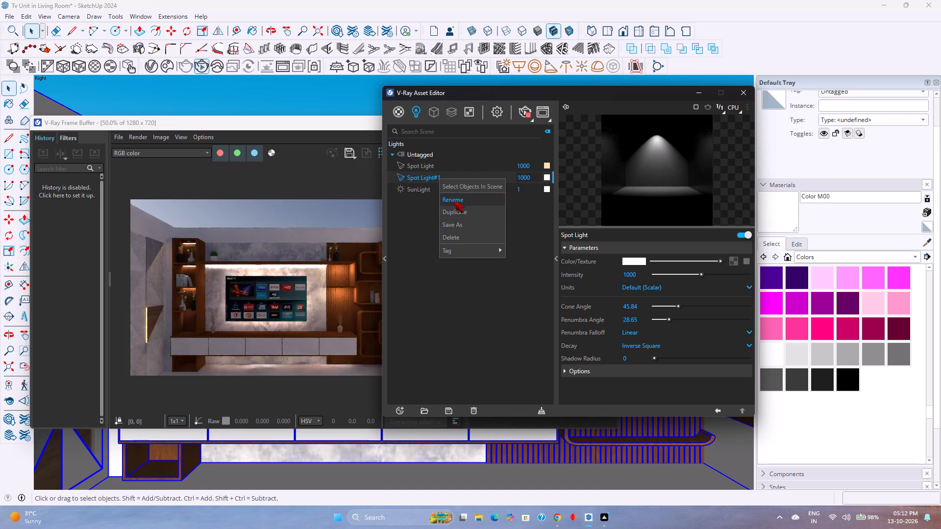
{"action": "left_click", "coordinate": [454, 200]}
{"action": "key", "text": "BackSpace"}
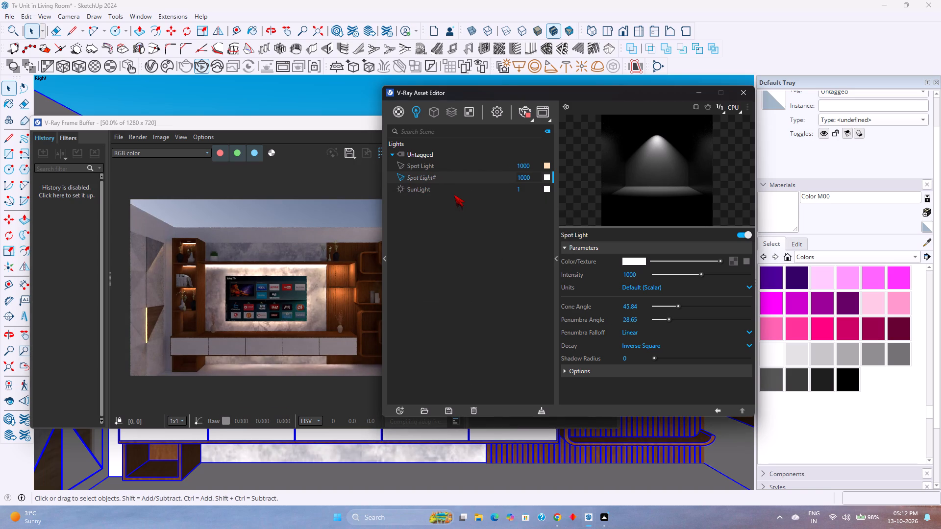
{"action": "key", "text": "BackSpace"}
{"action": "key", "text": "BackSpace"}
{"action": "key", "text": "BackSpace"}
{"action": "key", "text": "BackSpace"}
{"action": "key", "text": "BackSpace"}
{"action": "key", "text": "BackSpace"}
{"action": "key", "text": "BackSpace"}
{"action": "key", "text": "BackSpace"}
{"action": "key", "text": "BackSpace"}
{"action": "key", "text": "BackSpace"}
{"action": "type", "text": "he"}
{"action": "type", "text": "lves light"}
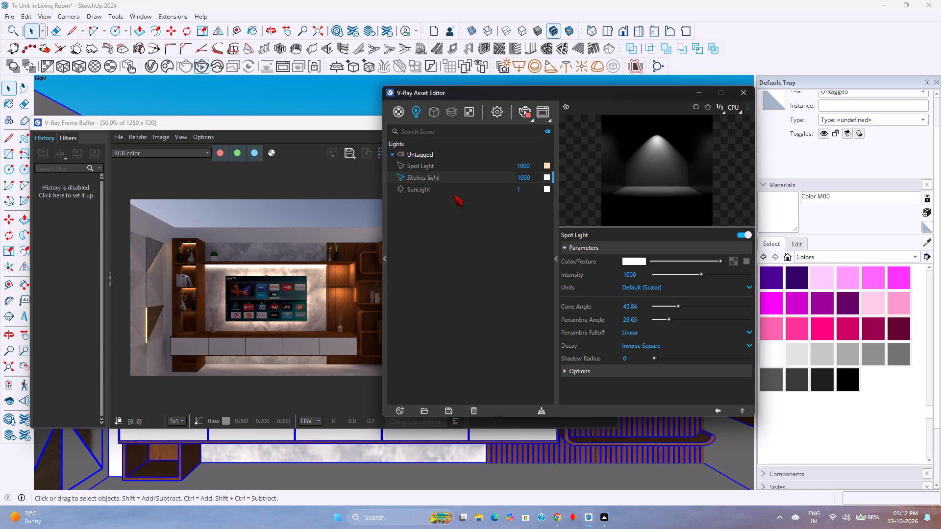
{"action": "key", "text": "Return"}
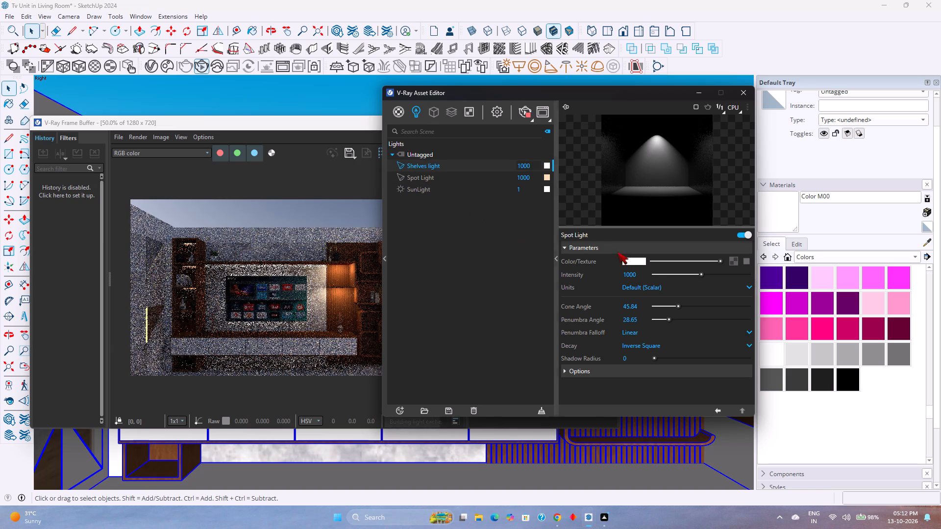
Set the intensity units of the Shelves light to Radiant power (W).
{"action": "left_click", "coordinate": [655, 291]}
{"action": "left_click", "coordinate": [652, 288]}
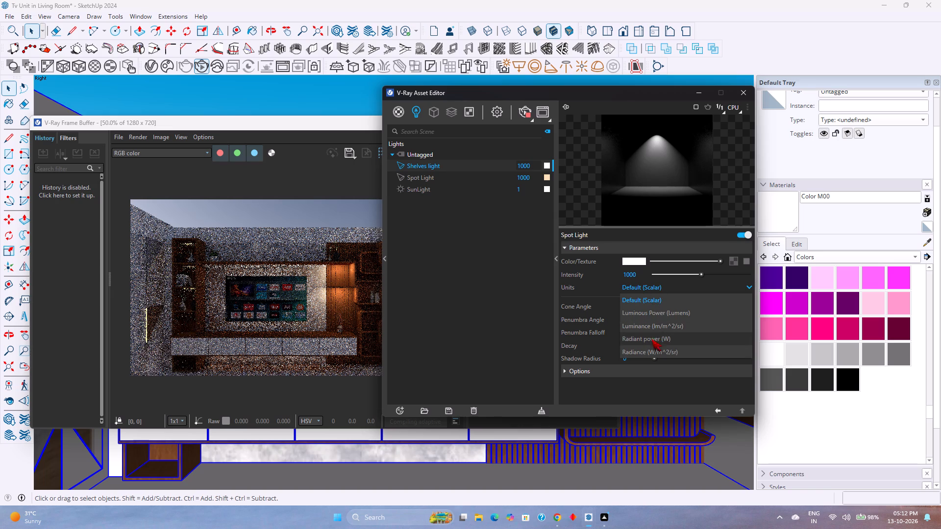
{"action": "left_click", "coordinate": [652, 349]}
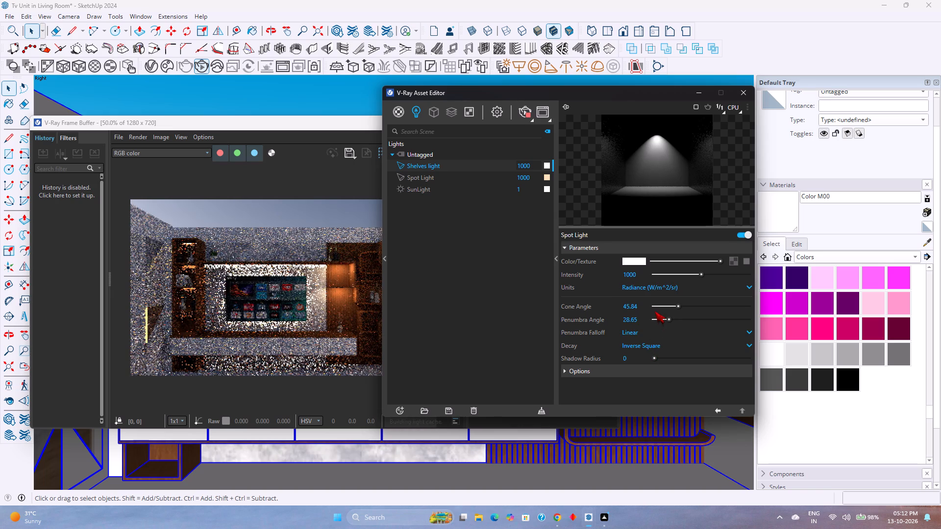
{"action": "left_click", "coordinate": [671, 290]}
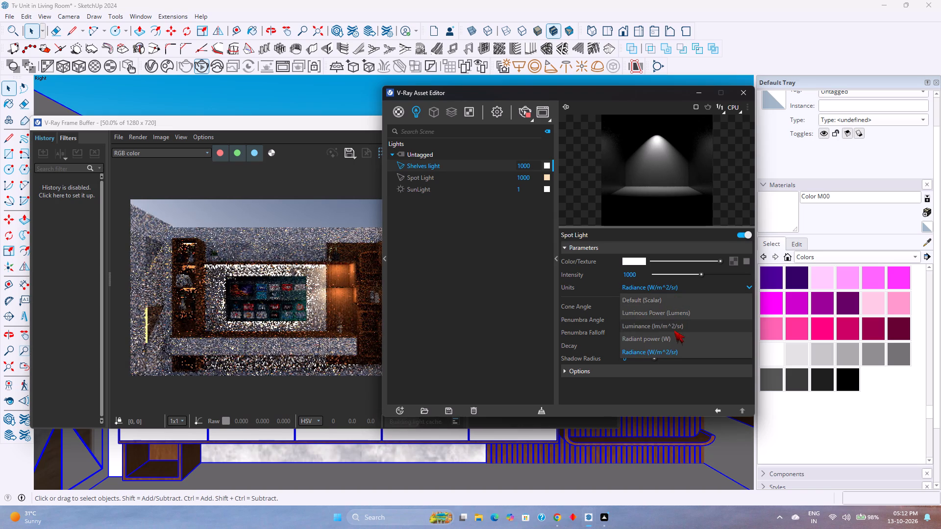
{"action": "left_click", "coordinate": [673, 335]}
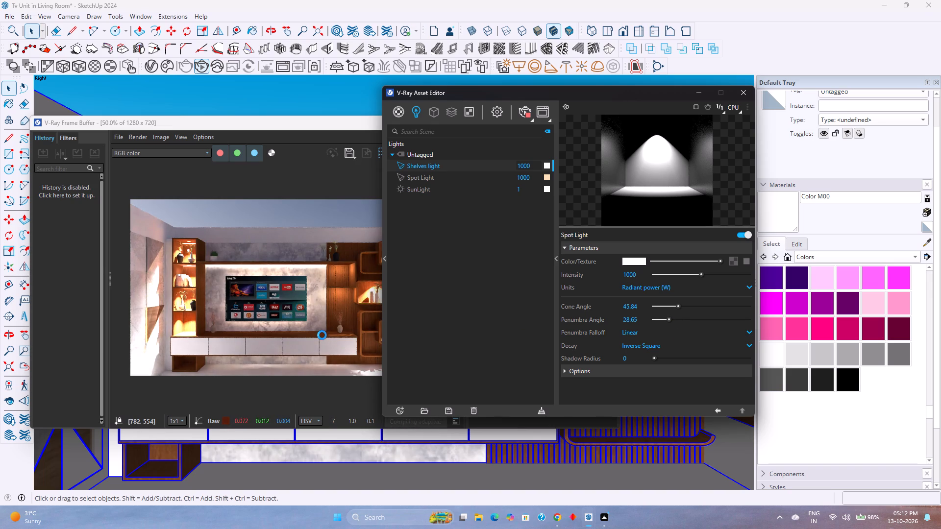
Set the Shelves light's penumbra falloff to Smooth Cubic and its decay to Inverse Cube.
{"action": "left_click_drag", "start_coordinate": [539, 92], "coordinate": [598, 94]}
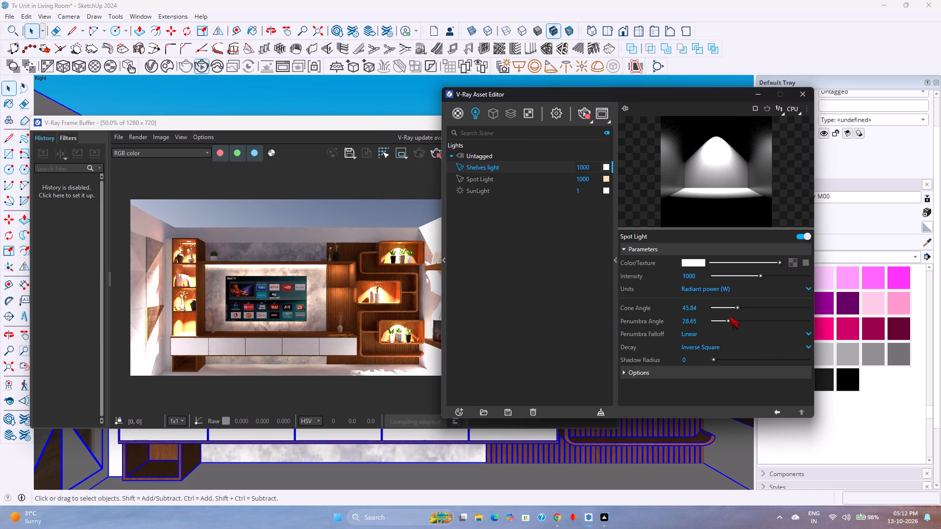
{"action": "left_click", "coordinate": [723, 338]}
{"action": "left_click", "coordinate": [720, 336]}
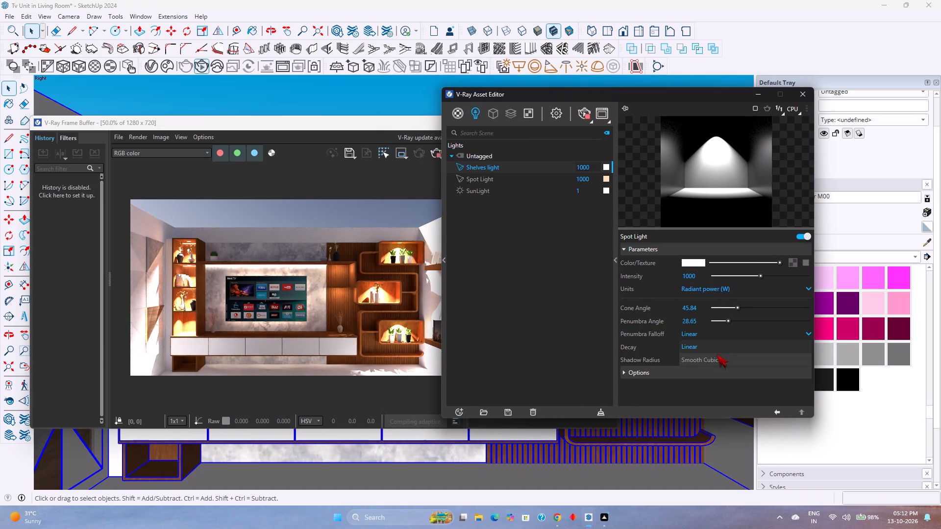
{"action": "left_click", "coordinate": [717, 359]}
{"action": "left_click", "coordinate": [715, 349]}
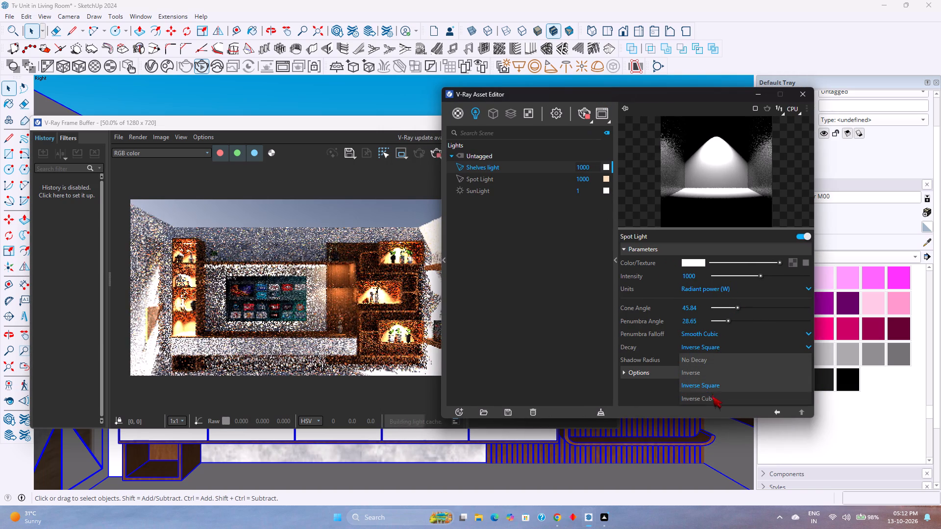
{"action": "left_click", "coordinate": [712, 396]}
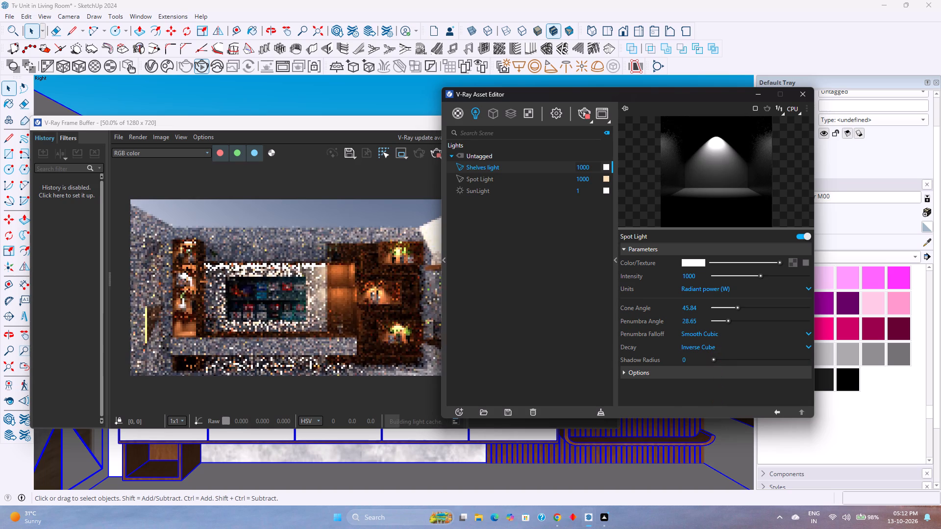
Widen the Shelves light's cone angle to about 135.27 and its penumbra angle to about 96.76.
{"action": "left_click_drag", "start_coordinate": [739, 309], "coordinate": [739, 309]}
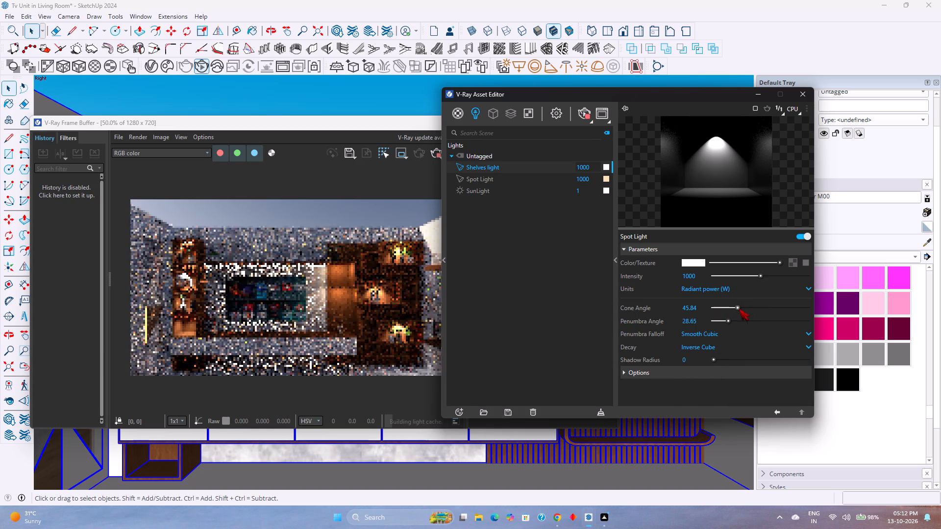
{"action": "left_click_drag", "start_coordinate": [739, 309], "coordinate": [760, 305]}
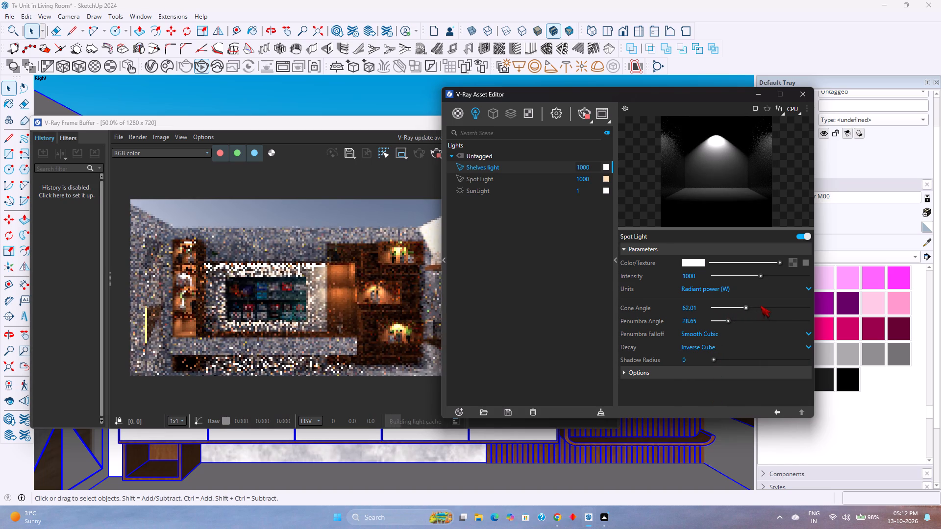
{"action": "left_click_drag", "start_coordinate": [760, 305], "coordinate": [784, 302]}
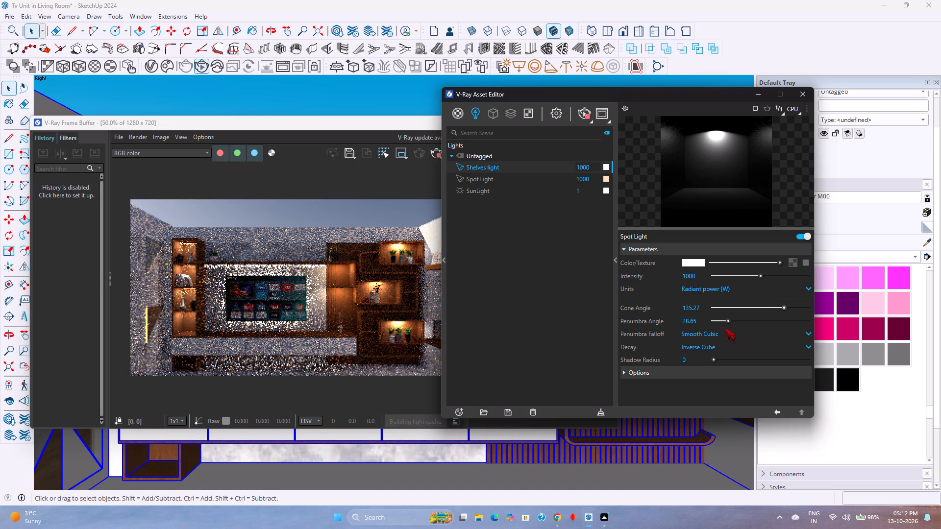
{"action": "left_click_drag", "start_coordinate": [728, 321], "coordinate": [751, 320]}
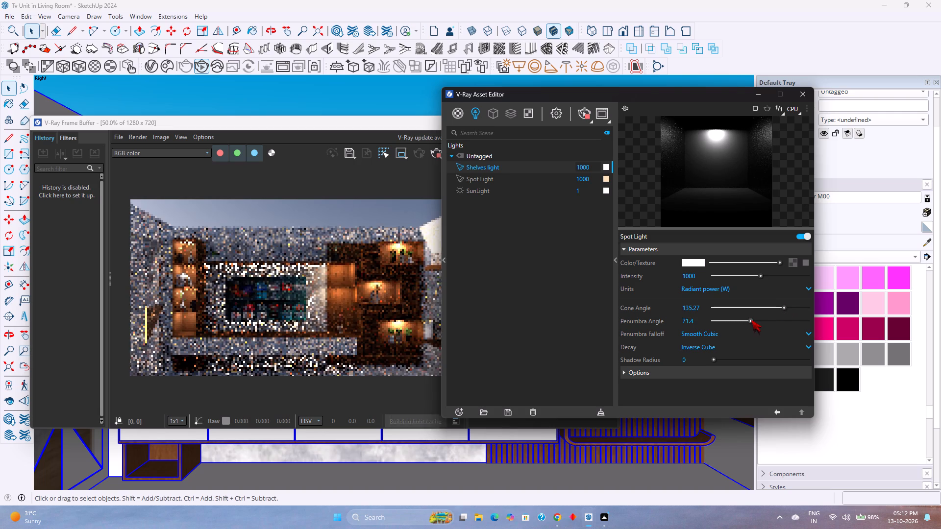
{"action": "left_click_drag", "start_coordinate": [751, 320], "coordinate": [764, 317]}
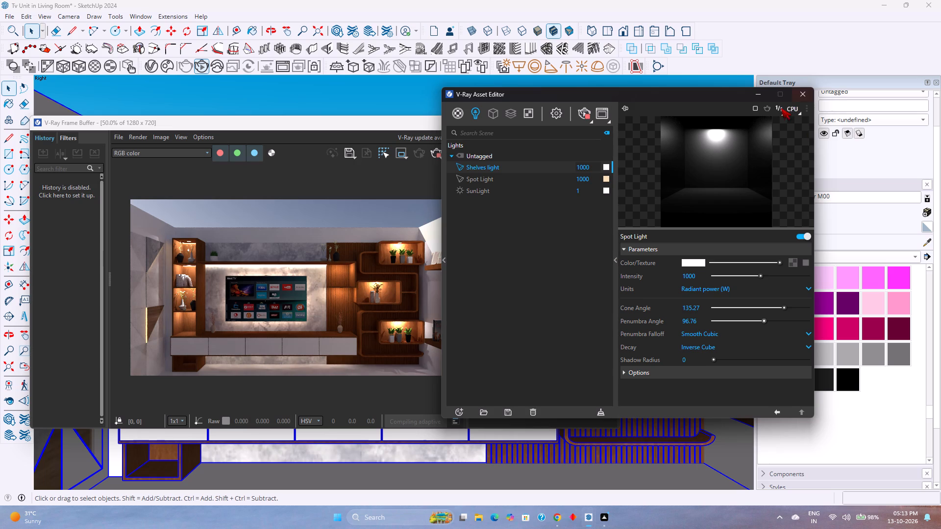
Deselect the model and examine the TV unit within the room from above and from an angled viewpoint near the sofa.
{"action": "left_click", "coordinate": [761, 94]}
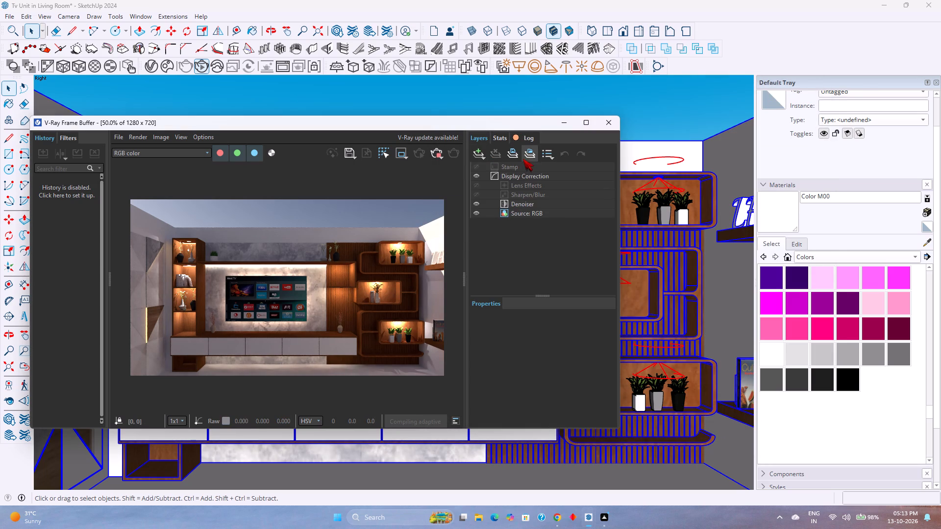
{"action": "left_click", "coordinate": [566, 120]}
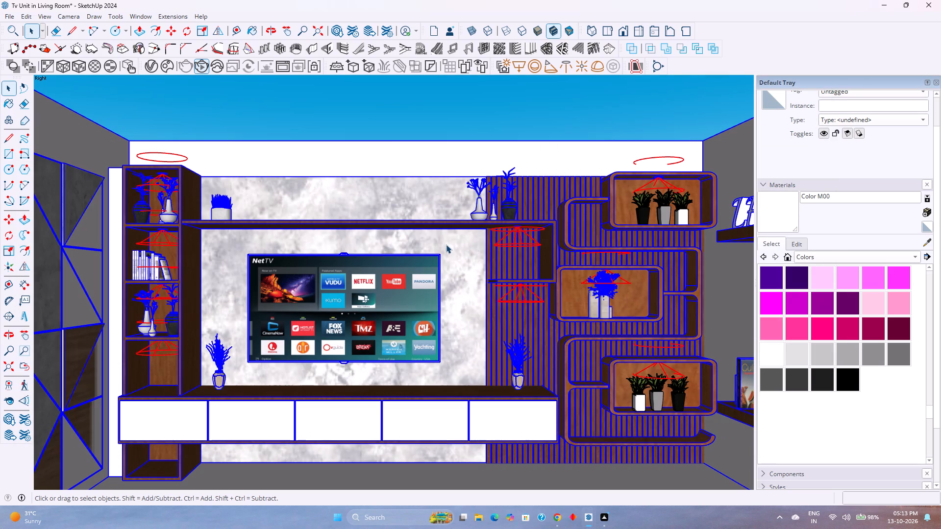
{"action": "key", "text": "Escape"}
{"action": "scroll", "coordinate": [446, 244], "scroll_direction": "down", "scroll_amount": 5}
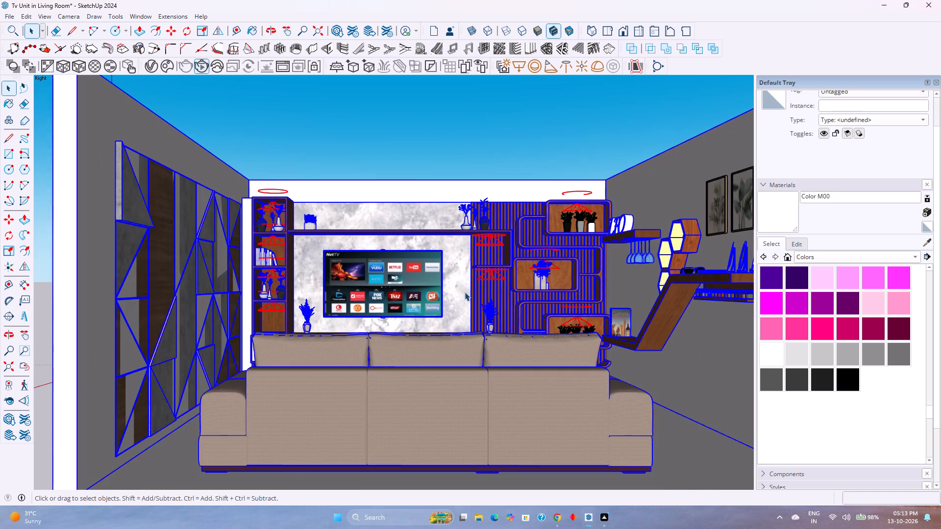
{"action": "scroll", "coordinate": [476, 310], "scroll_direction": "down", "scroll_amount": 4}
{"action": "middle_click_drag", "start_coordinate": [476, 310], "coordinate": [467, 384]}
{"action": "left_click", "coordinate": [515, 144]}
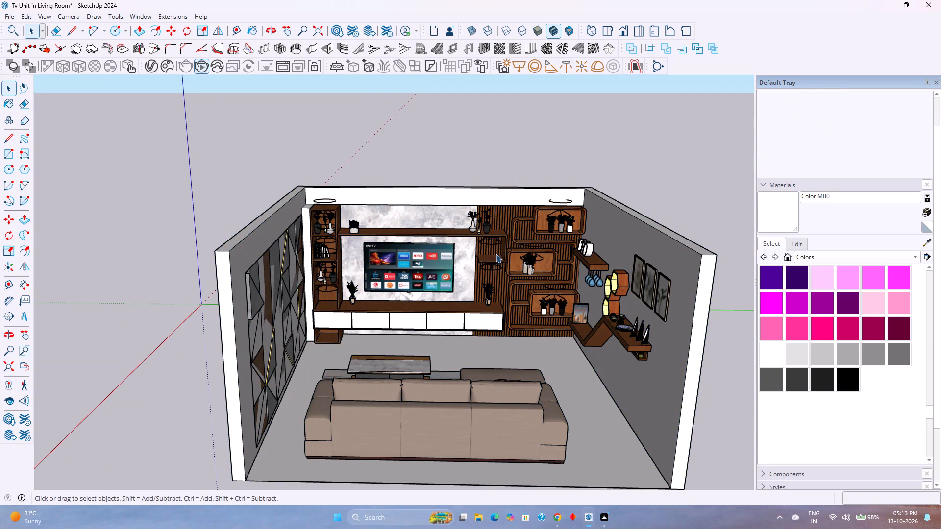
{"action": "middle_click_drag", "start_coordinate": [496, 254], "coordinate": [526, 207]}
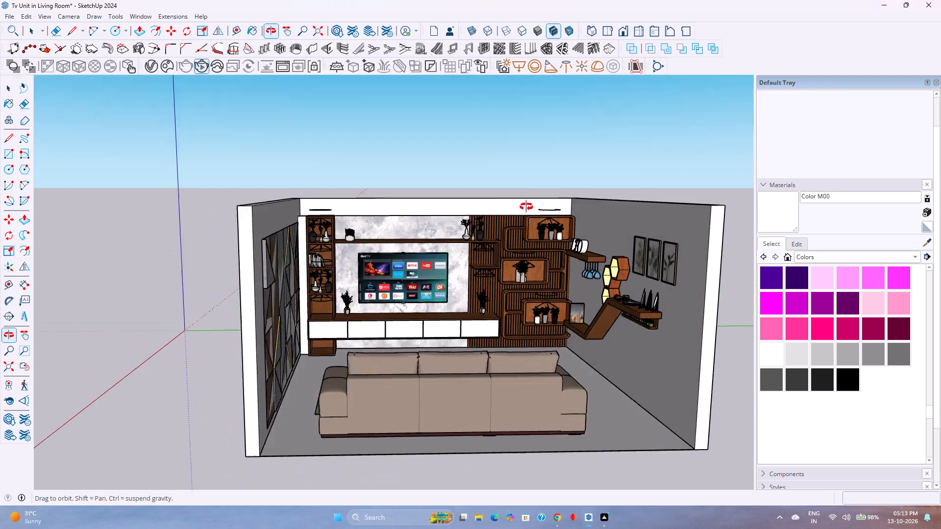
{"action": "middle_click_drag", "start_coordinate": [526, 207], "coordinate": [443, 215]}
{"action": "middle_click", "coordinate": [443, 215]}
{"action": "scroll", "coordinate": [407, 230], "scroll_direction": "up", "scroll_amount": 3}
{"action": "scroll", "coordinate": [351, 233], "scroll_direction": "up", "scroll_amount": 1}
{"action": "middle_click_drag", "start_coordinate": [351, 233], "coordinate": [353, 225]}
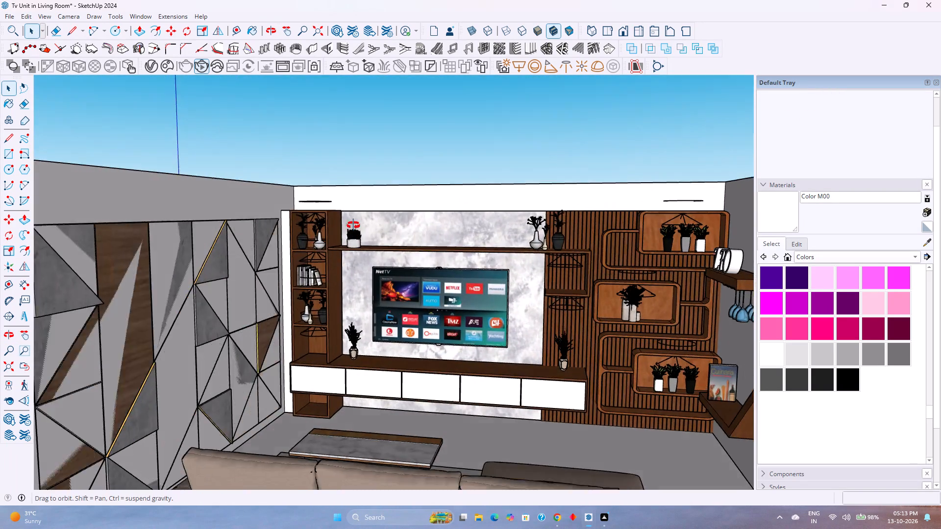
{"action": "middle_click_drag", "start_coordinate": [353, 225], "coordinate": [377, 202]}
Reduce the Shelves light's cone angle to about 113.67.
{"action": "left_click", "coordinate": [144, 65]}
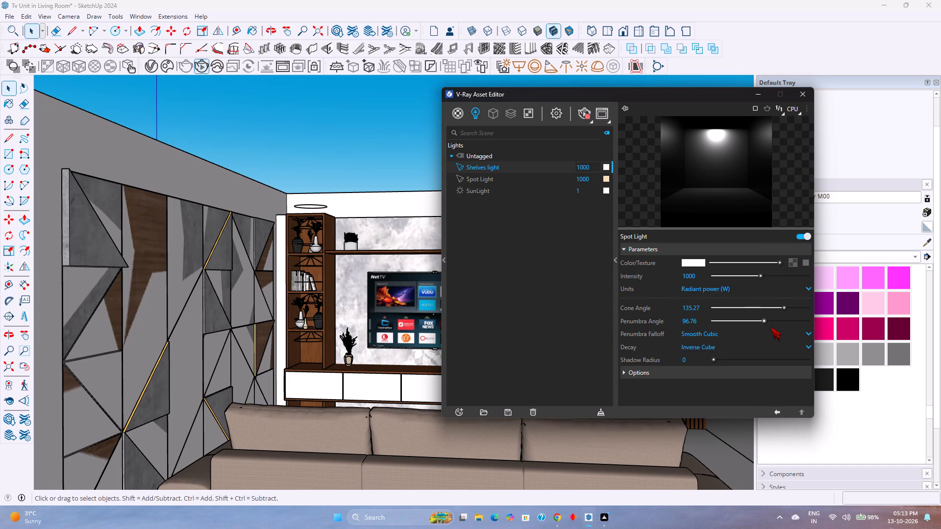
{"action": "left_click_drag", "start_coordinate": [783, 310], "coordinate": [771, 313]}
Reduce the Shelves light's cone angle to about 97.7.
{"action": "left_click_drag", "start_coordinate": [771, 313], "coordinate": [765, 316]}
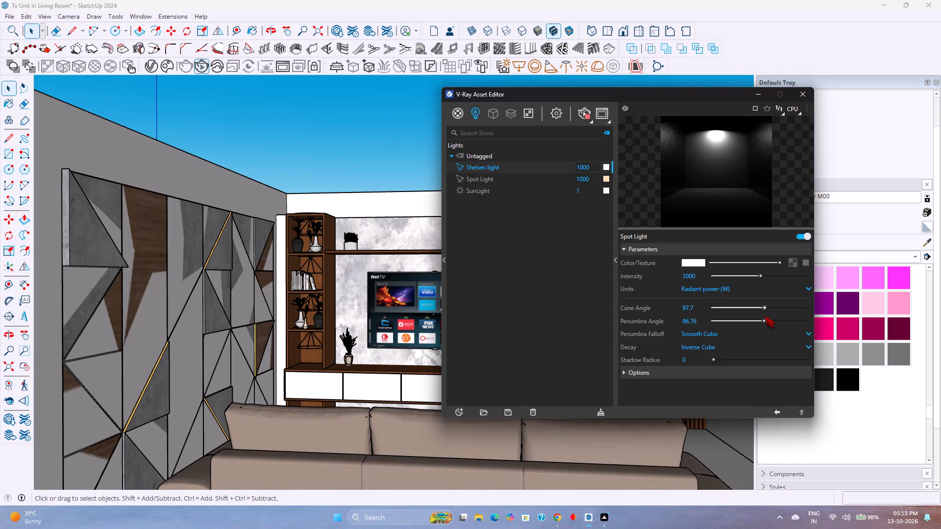
Restart the interactive render and inspect the lighting on the TV unit's shelves up close.
{"action": "left_click", "coordinate": [204, 69]}
{"action": "left_click", "coordinate": [204, 66]}
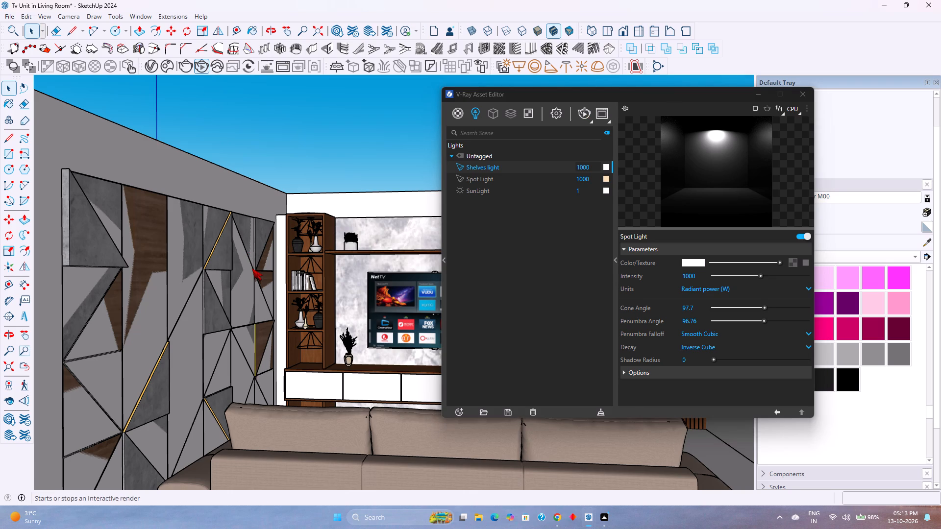
{"action": "scroll", "coordinate": [398, 299], "scroll_direction": "up", "scroll_amount": 2}
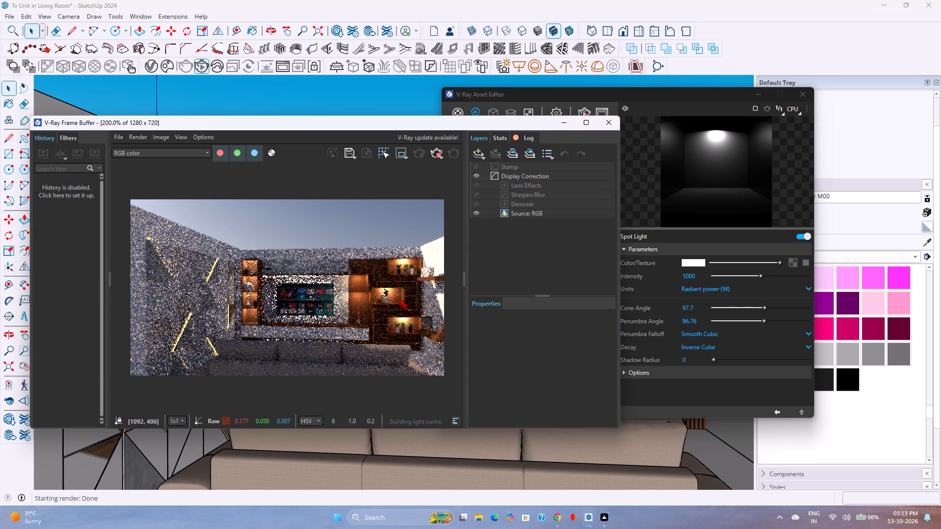
{"action": "scroll", "coordinate": [345, 307], "scroll_direction": "down", "scroll_amount": 2}
{"action": "scroll", "coordinate": [394, 308], "scroll_direction": "up", "scroll_amount": 1}
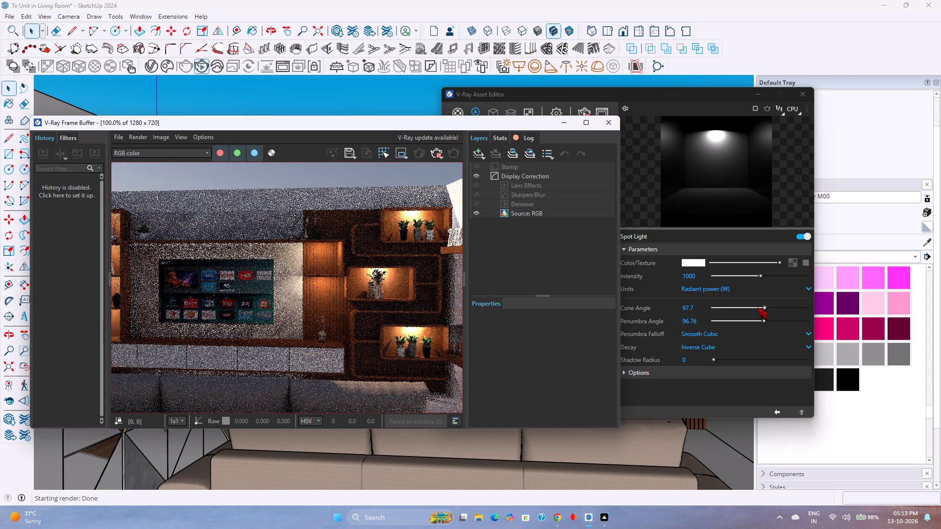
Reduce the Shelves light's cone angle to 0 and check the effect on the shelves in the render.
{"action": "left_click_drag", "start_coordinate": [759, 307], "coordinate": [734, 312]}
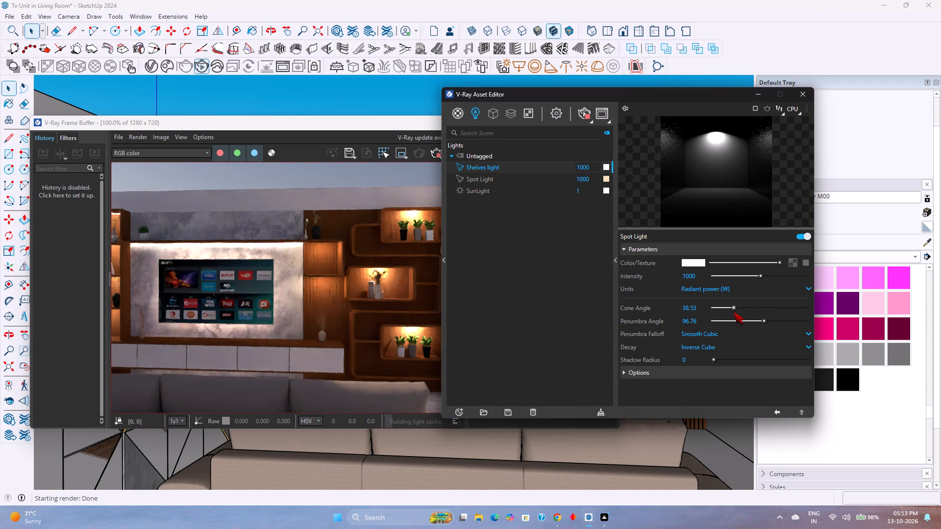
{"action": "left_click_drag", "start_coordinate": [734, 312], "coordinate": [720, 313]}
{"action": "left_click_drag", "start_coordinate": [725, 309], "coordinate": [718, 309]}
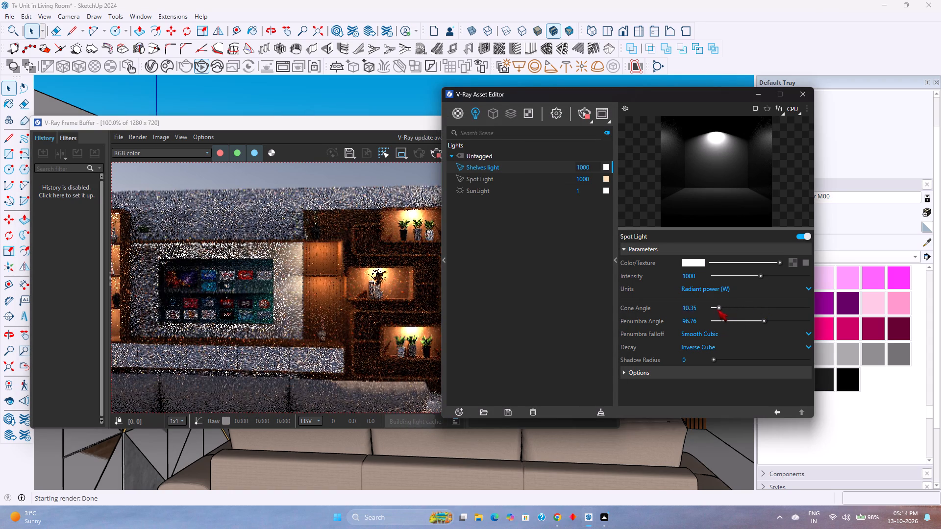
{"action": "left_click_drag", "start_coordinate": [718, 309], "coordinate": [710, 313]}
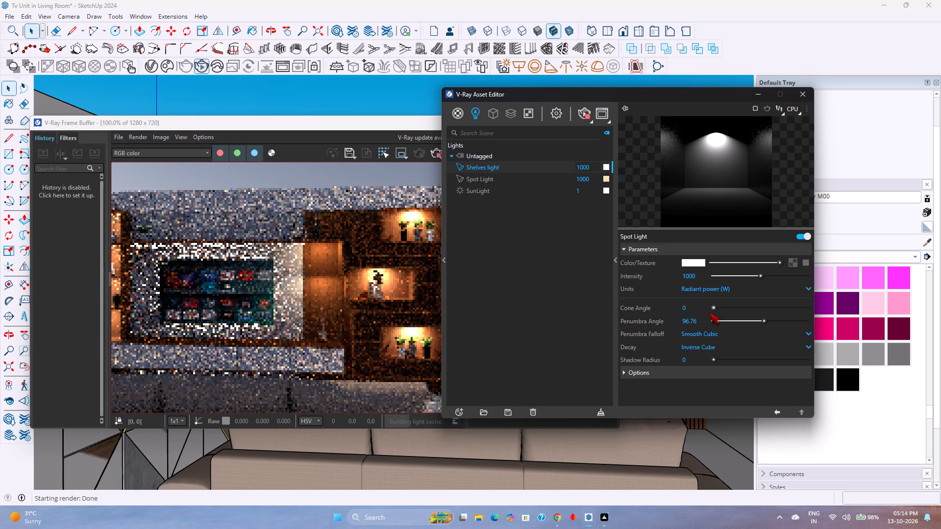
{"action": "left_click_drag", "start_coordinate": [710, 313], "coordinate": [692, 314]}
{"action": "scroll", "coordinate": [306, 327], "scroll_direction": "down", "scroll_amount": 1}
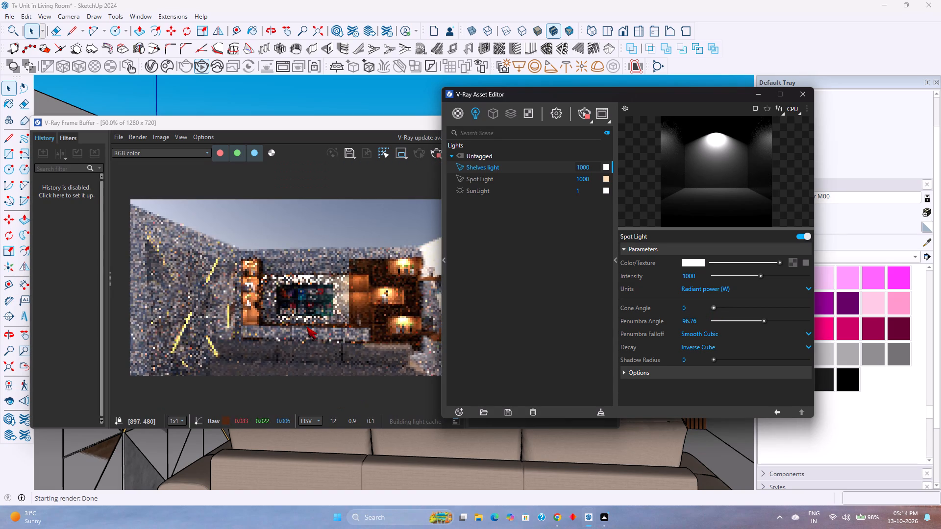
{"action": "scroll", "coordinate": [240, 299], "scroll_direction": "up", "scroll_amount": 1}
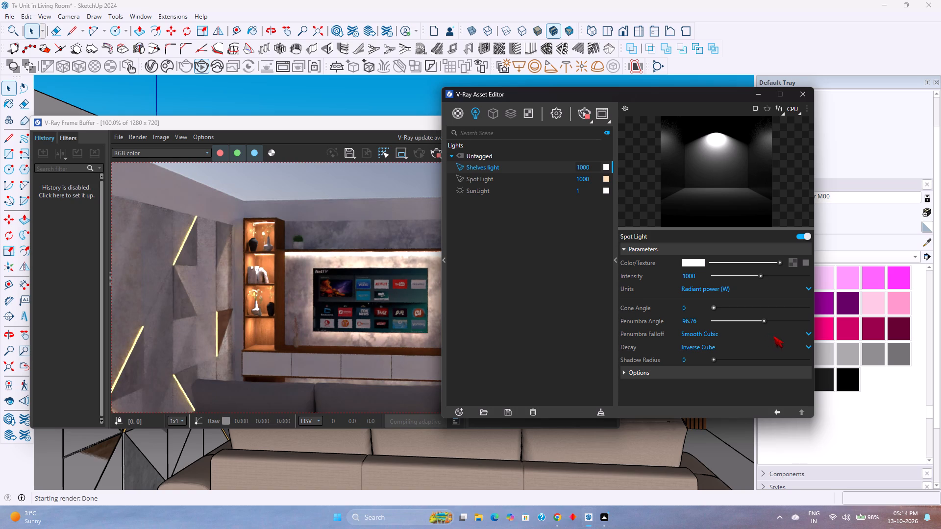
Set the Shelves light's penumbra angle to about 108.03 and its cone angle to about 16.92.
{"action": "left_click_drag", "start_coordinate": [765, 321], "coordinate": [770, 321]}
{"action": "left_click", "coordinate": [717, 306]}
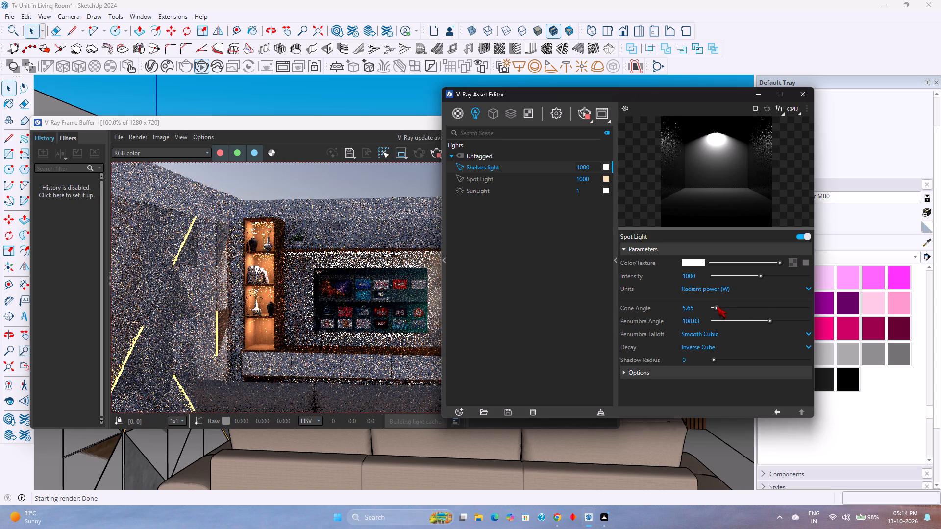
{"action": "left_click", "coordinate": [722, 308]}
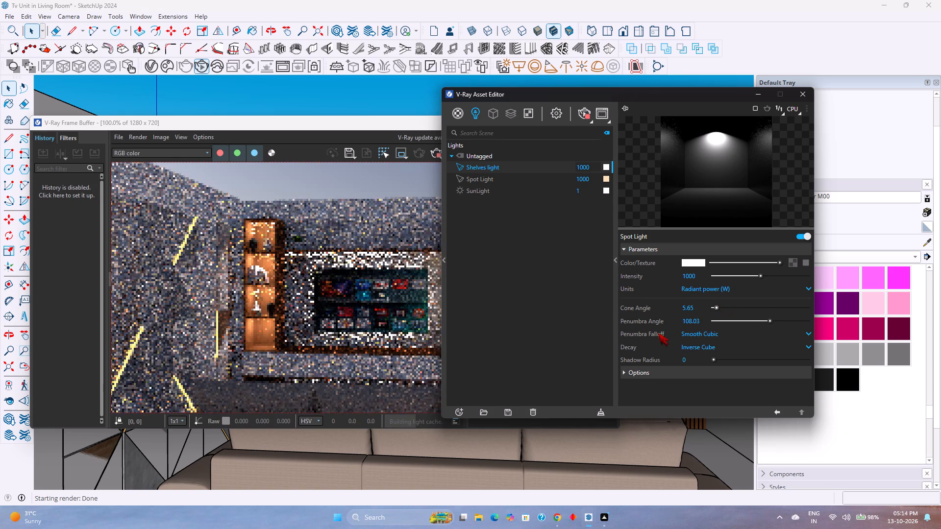
Set the Shelves light's shadow radius to 1.
{"action": "left_click_drag", "start_coordinate": [714, 359], "coordinate": [716, 359]}
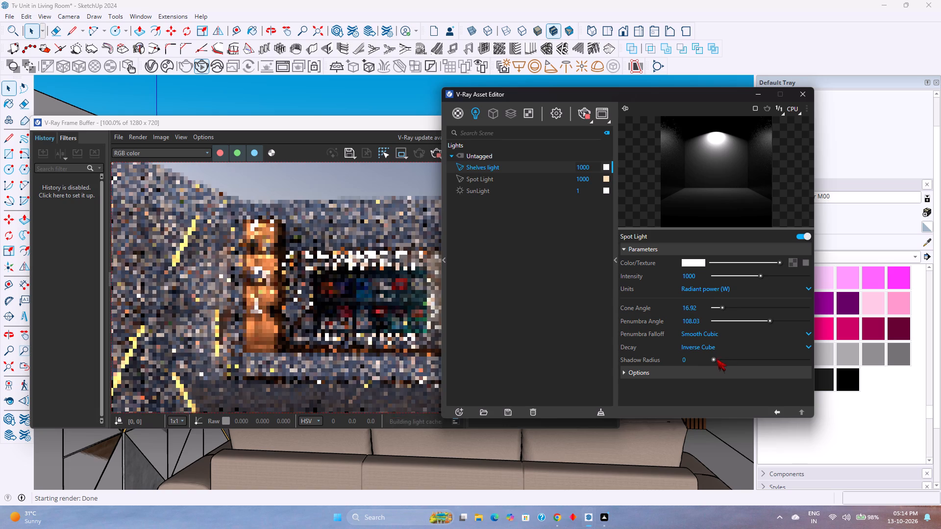
{"action": "left_click_drag", "start_coordinate": [716, 359], "coordinate": [726, 357]}
{"action": "left_click", "coordinate": [727, 359]}
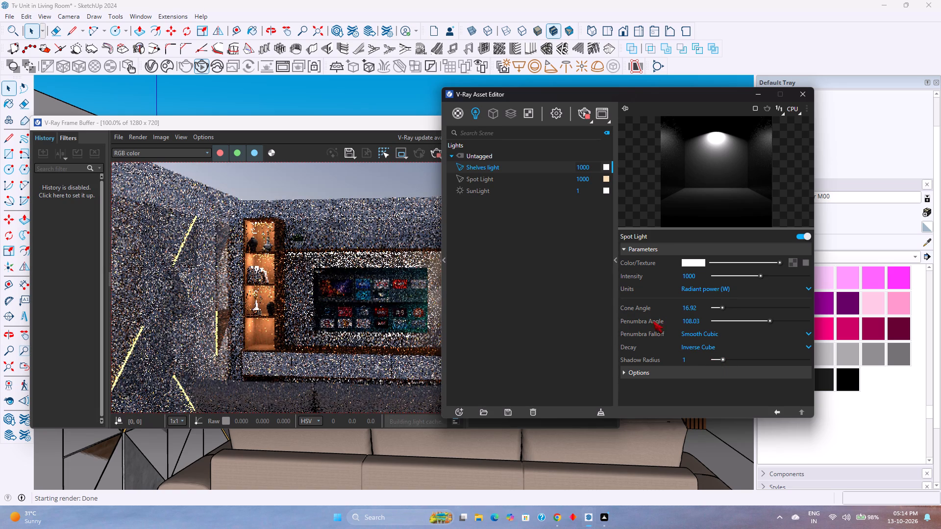
{"action": "scroll", "coordinate": [685, 313], "scroll_direction": "down", "scroll_amount": 2}
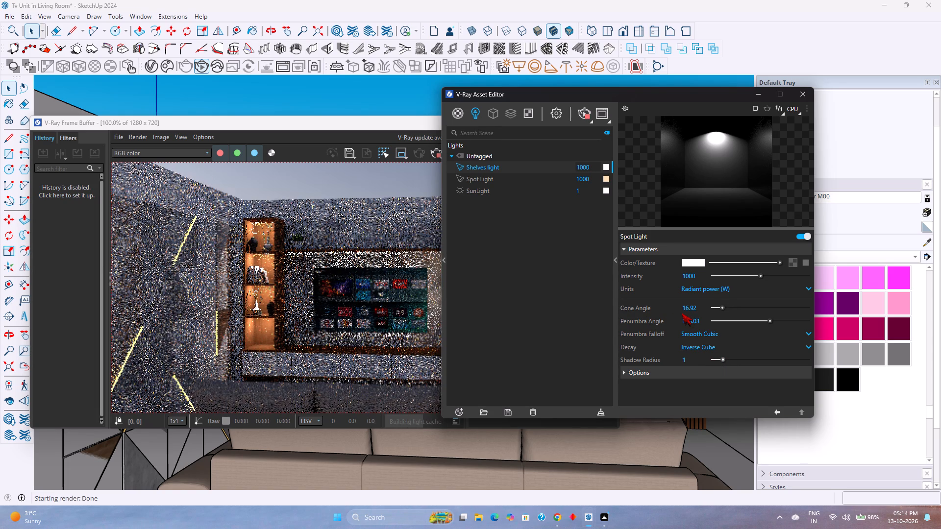
{"action": "scroll", "coordinate": [682, 313], "scroll_direction": "down", "scroll_amount": 3}
{"action": "scroll", "coordinate": [682, 313], "scroll_direction": "up", "scroll_amount": 3}
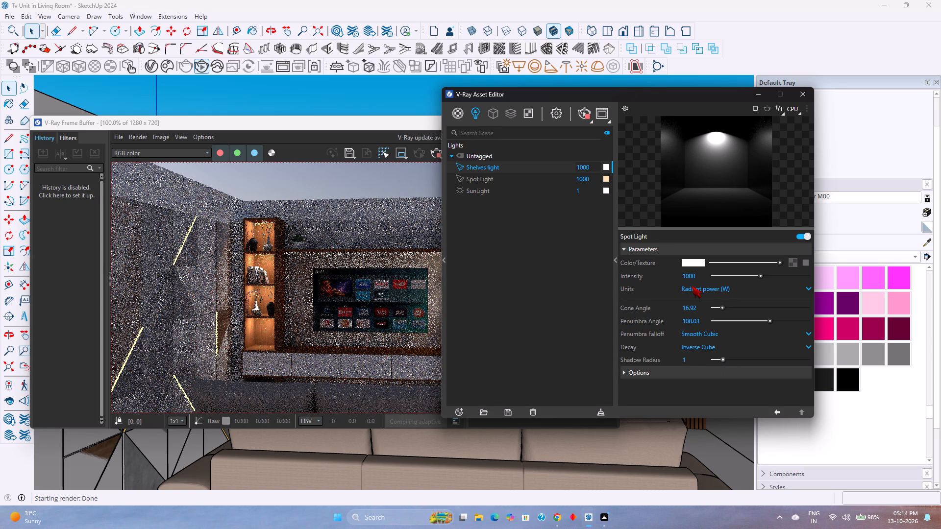
{"action": "scroll", "coordinate": [692, 286], "scroll_direction": "up", "scroll_amount": 1}
Change the Shelves light's colour to a warm peach, about R 0.984, G 0.816, B 0.691, and check the whole render.
{"action": "left_click", "coordinate": [696, 262]}
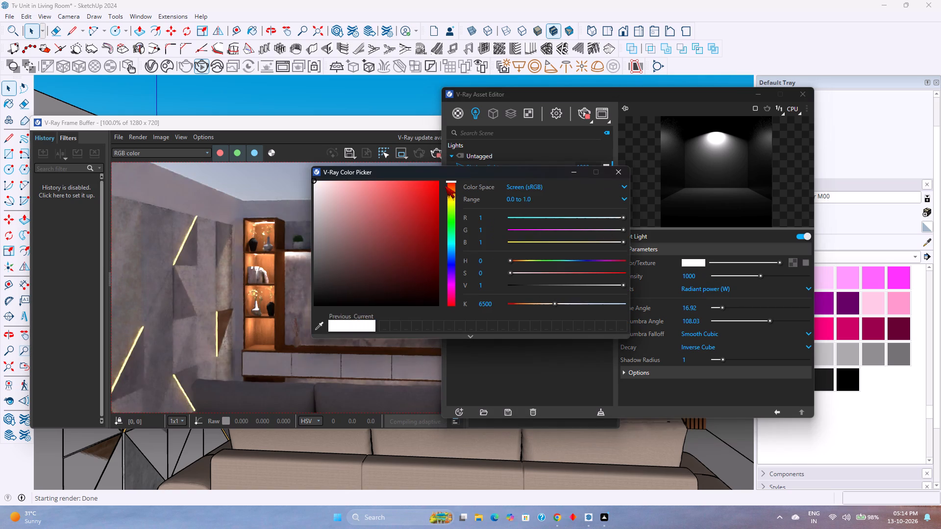
{"action": "left_click", "coordinate": [450, 190]}
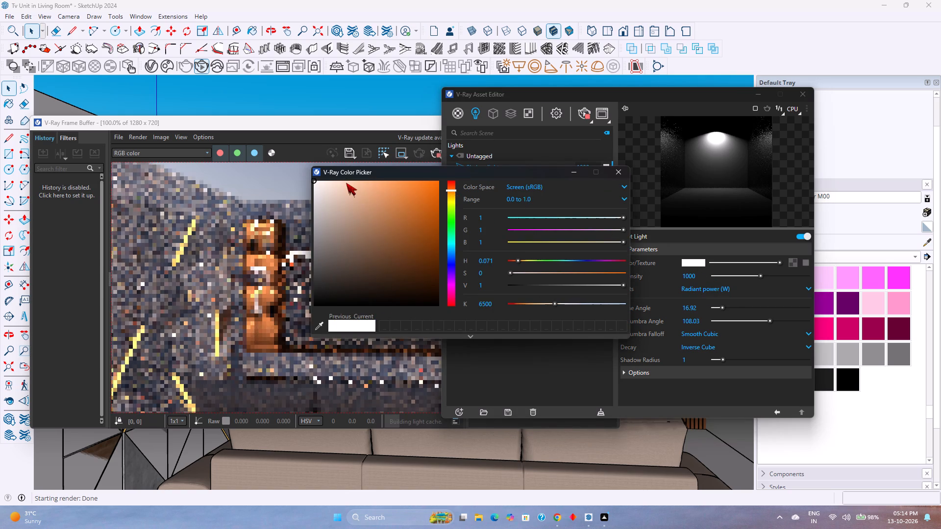
{"action": "left_click", "coordinate": [344, 181]}
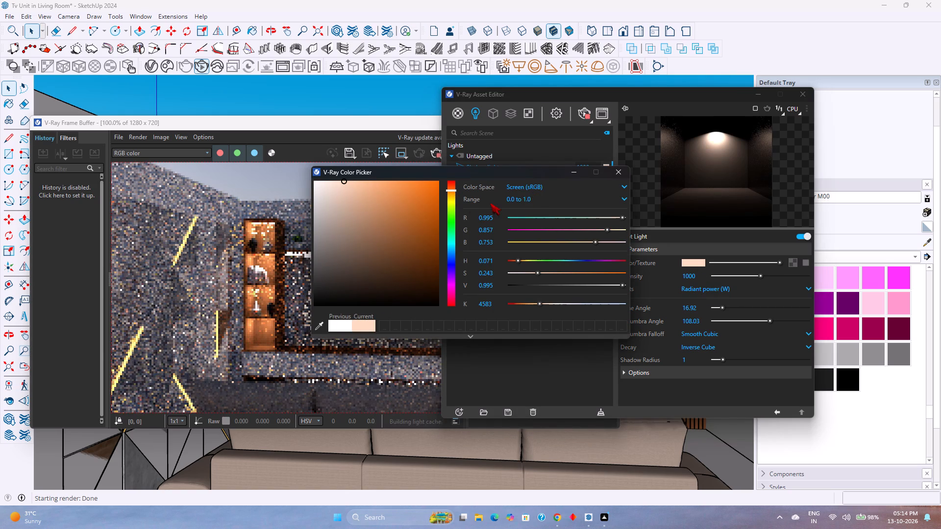
{"action": "left_click", "coordinate": [351, 183]}
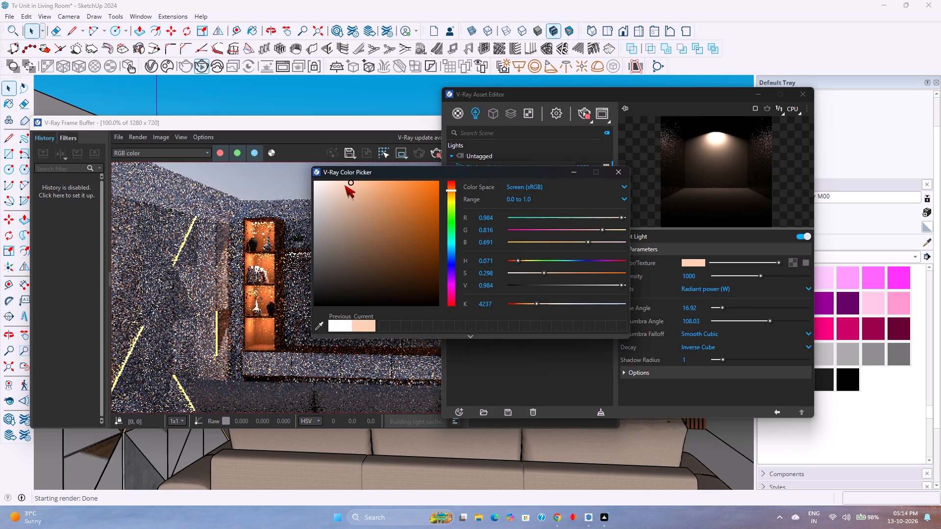
{"action": "left_click", "coordinate": [619, 175]}
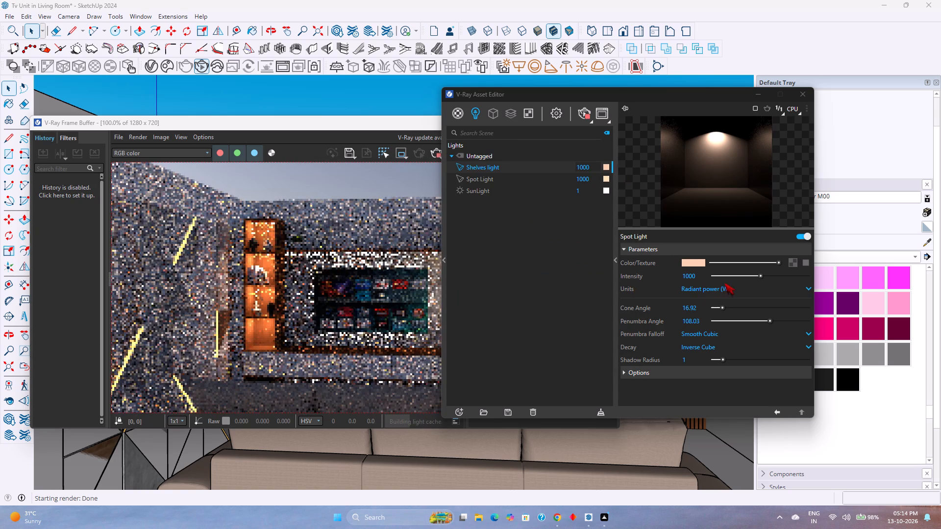
{"action": "scroll", "coordinate": [264, 306], "scroll_direction": "down", "scroll_amount": 1}
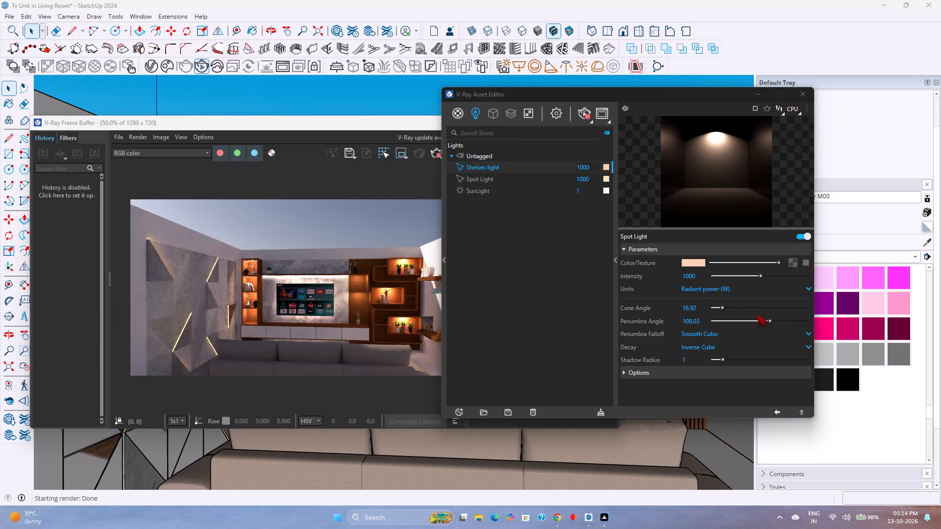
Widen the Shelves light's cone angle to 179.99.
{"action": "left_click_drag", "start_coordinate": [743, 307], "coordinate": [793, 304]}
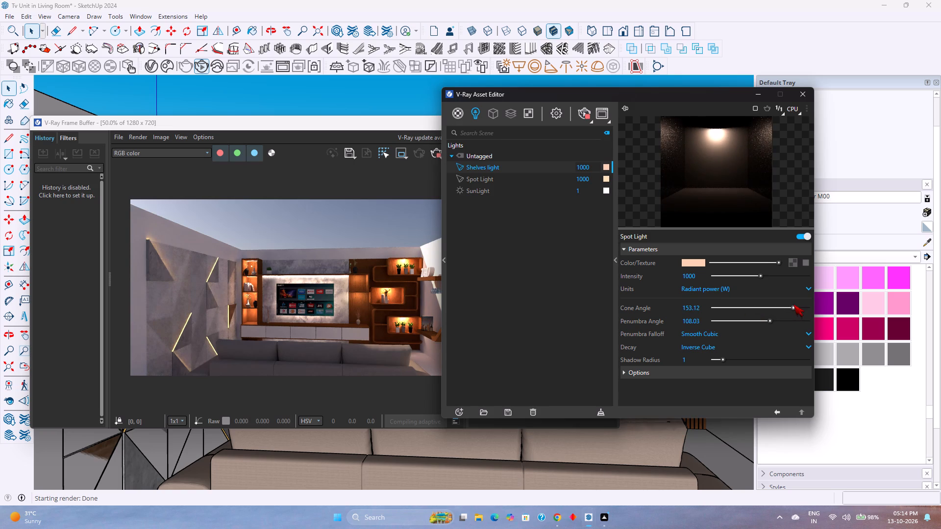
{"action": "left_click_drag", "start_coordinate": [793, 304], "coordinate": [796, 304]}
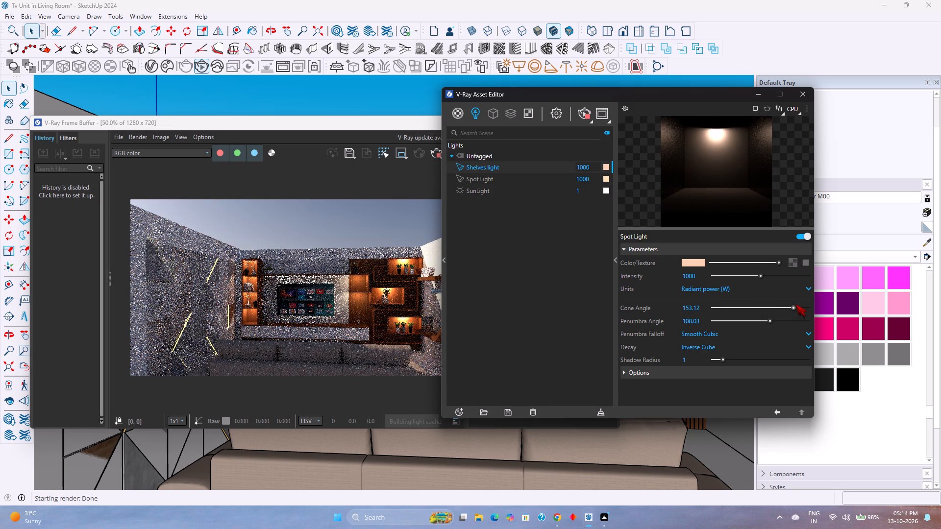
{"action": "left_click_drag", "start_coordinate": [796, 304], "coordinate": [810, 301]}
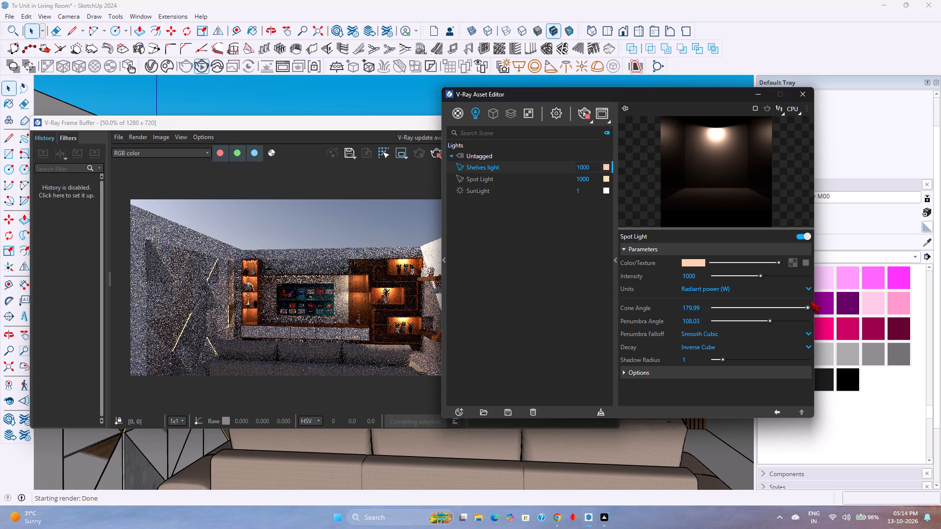
Narrow the Shelves light's cone angle to about 46.04.
{"action": "left_click_drag", "start_coordinate": [810, 301], "coordinate": [747, 323]}
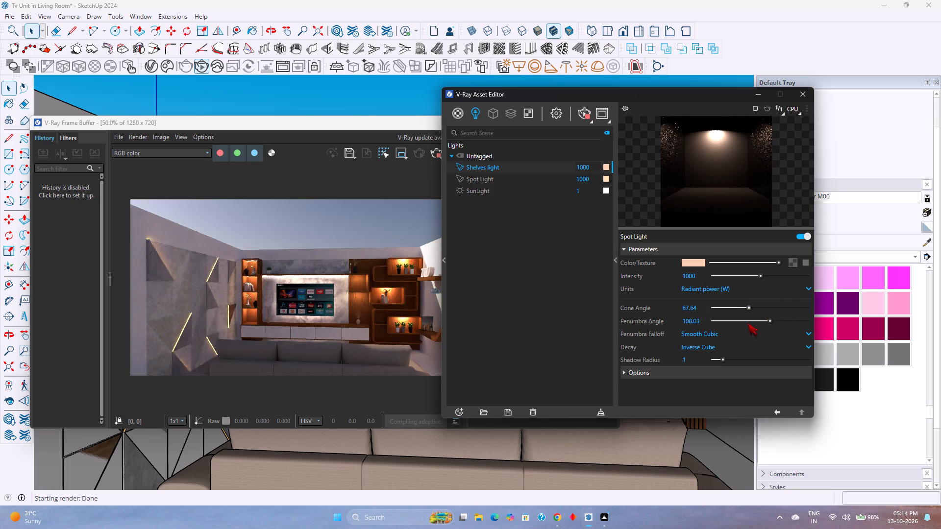
{"action": "left_click_drag", "start_coordinate": [747, 323], "coordinate": [749, 316]}
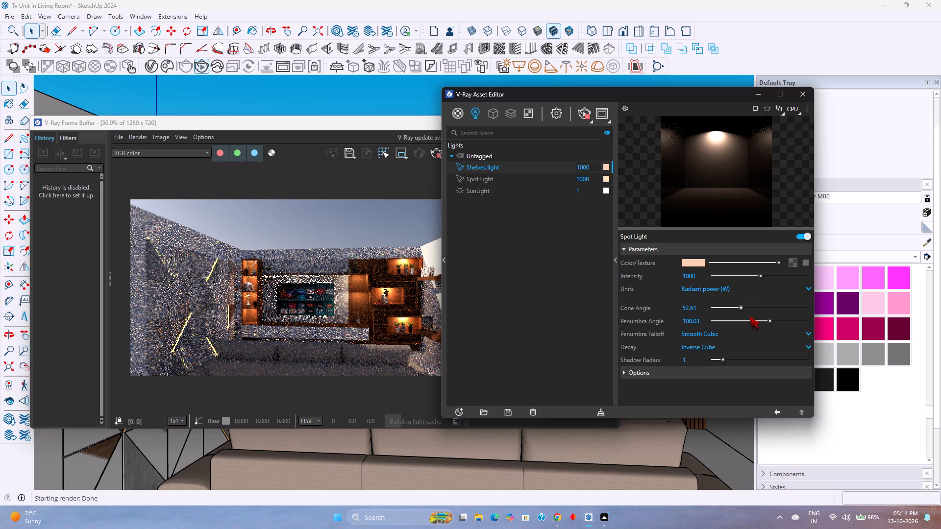
{"action": "left_click_drag", "start_coordinate": [749, 316], "coordinate": [739, 311]}
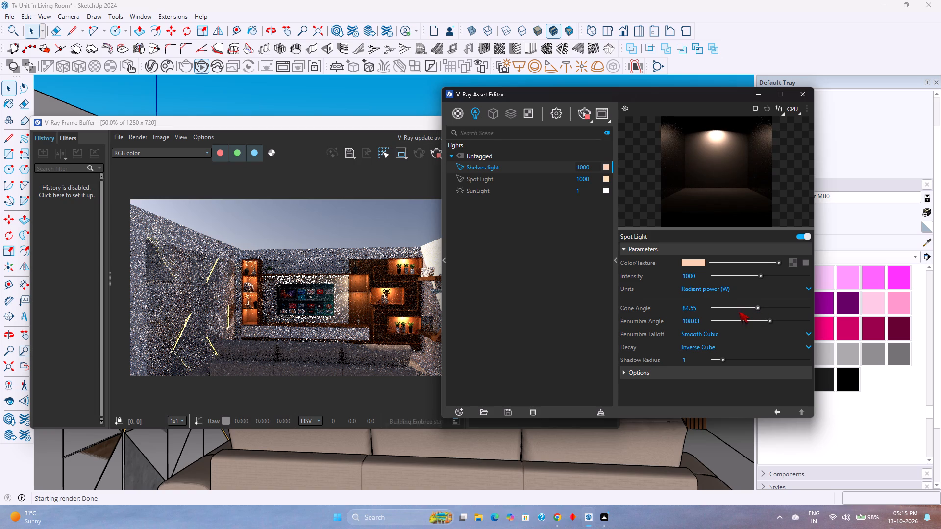
{"action": "left_click_drag", "start_coordinate": [739, 311], "coordinate": [733, 312]}
{"action": "left_click", "coordinate": [740, 305]}
{"action": "left_click_drag", "start_coordinate": [759, 305], "coordinate": [751, 308]}
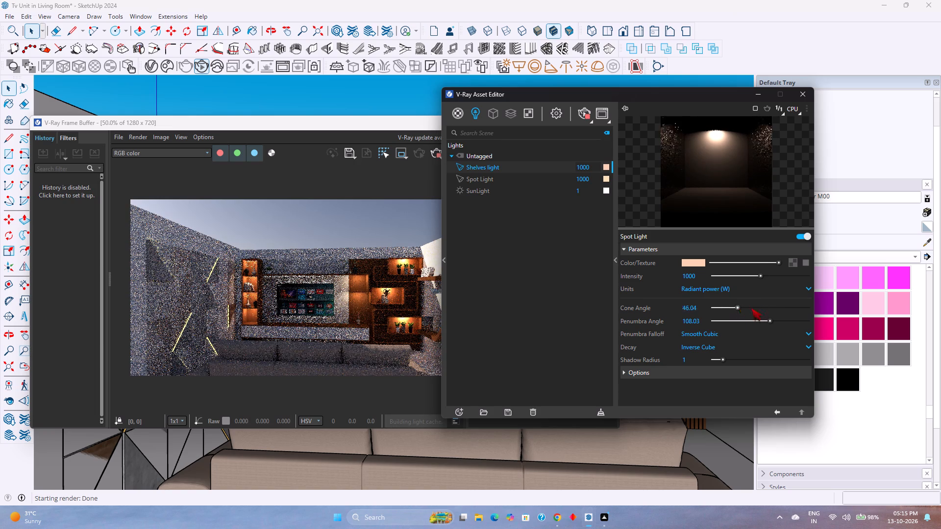
{"action": "left_click_drag", "start_coordinate": [751, 308], "coordinate": [738, 309]}
Try narrower and wider penumbra angles for the Shelves light, settling on about 138.09.
{"action": "left_click", "coordinate": [776, 319]}
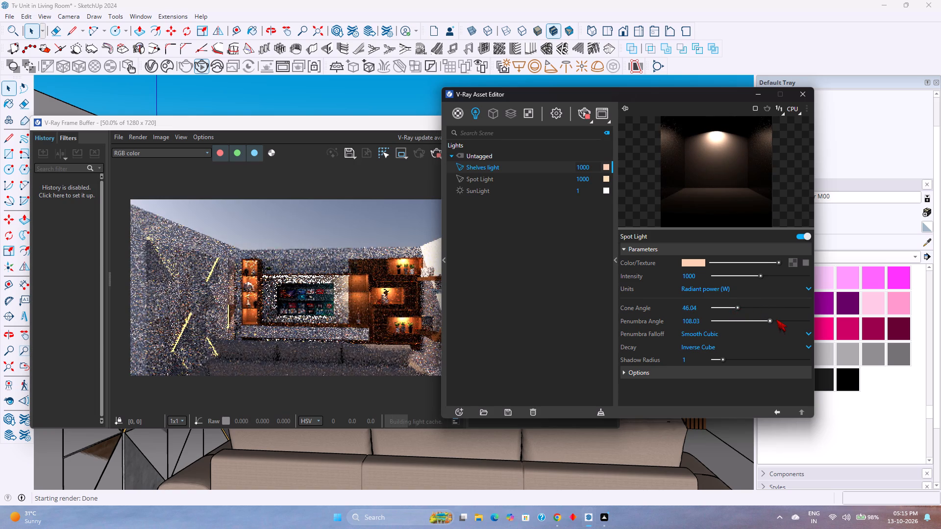
{"action": "left_click_drag", "start_coordinate": [768, 321], "coordinate": [802, 317]}
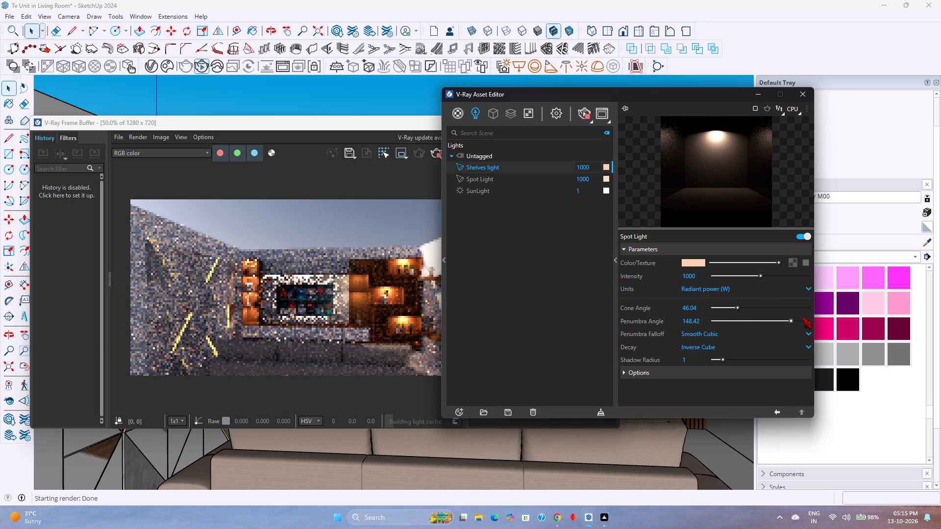
{"action": "left_click_drag", "start_coordinate": [802, 317], "coordinate": [719, 329]}
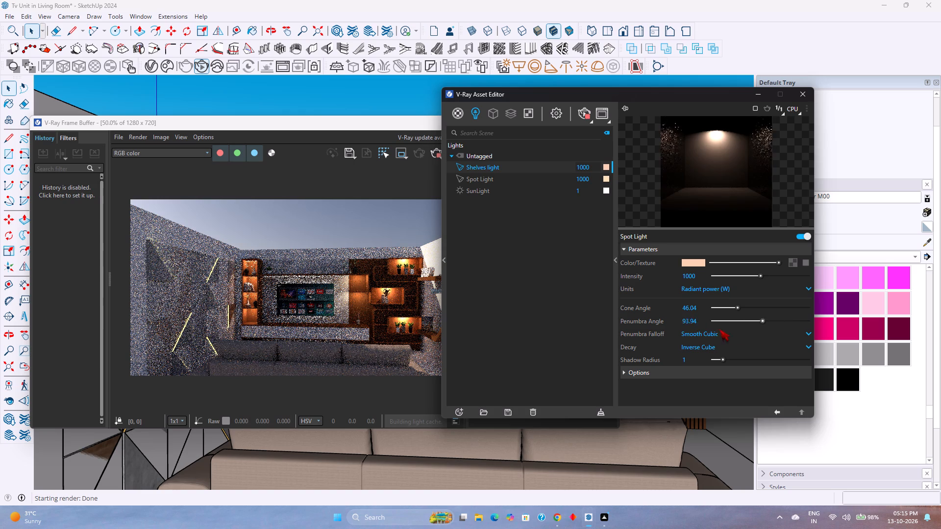
{"action": "left_click_drag", "start_coordinate": [719, 329], "coordinate": [699, 325]}
{"action": "left_click_drag", "start_coordinate": [736, 321], "coordinate": [779, 320]}
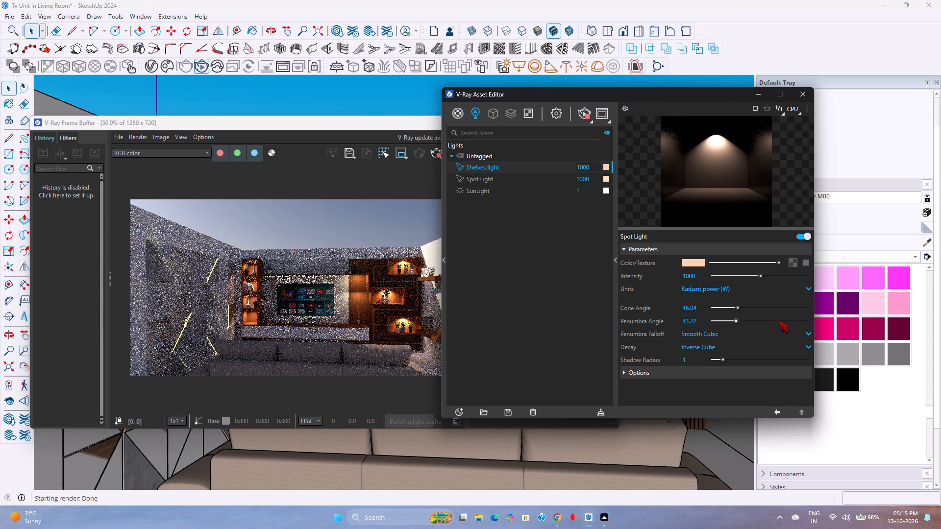
{"action": "left_click_drag", "start_coordinate": [779, 320], "coordinate": [786, 320]}
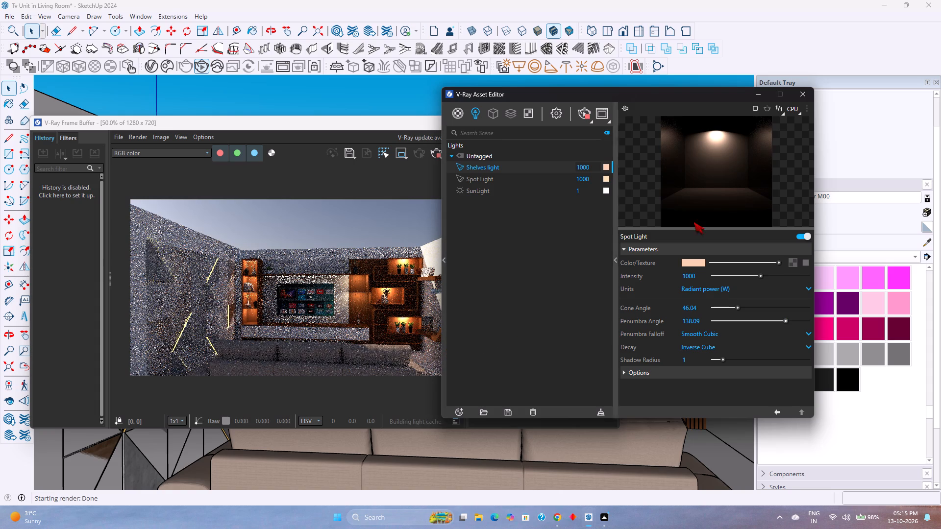
Minimize the V-Ray Asset Editor and close the Frame Buffer to uncover the model view.
{"action": "left_click", "coordinate": [758, 100]}
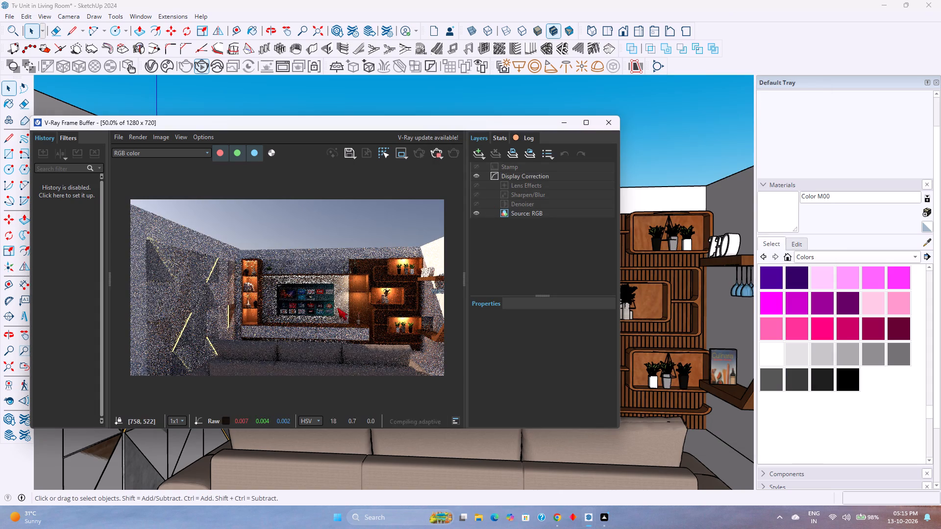
{"action": "left_click", "coordinate": [600, 123]}
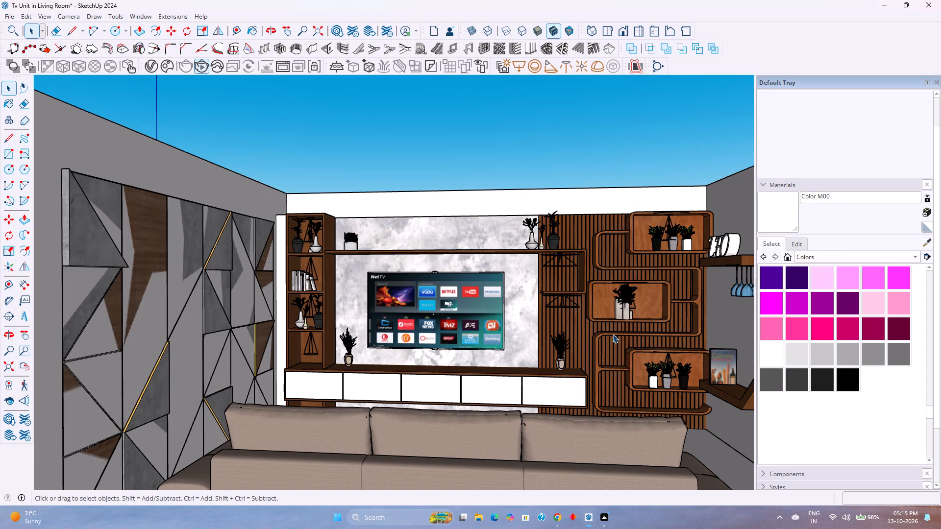
Reopen the V-Ray Asset Editor, consult the Spot Light's settings, and set the Shelves light's cone angle to 121.
{"action": "middle_click_drag", "start_coordinate": [613, 334], "coordinate": [635, 347]}
{"action": "middle_click", "coordinate": [635, 347]}
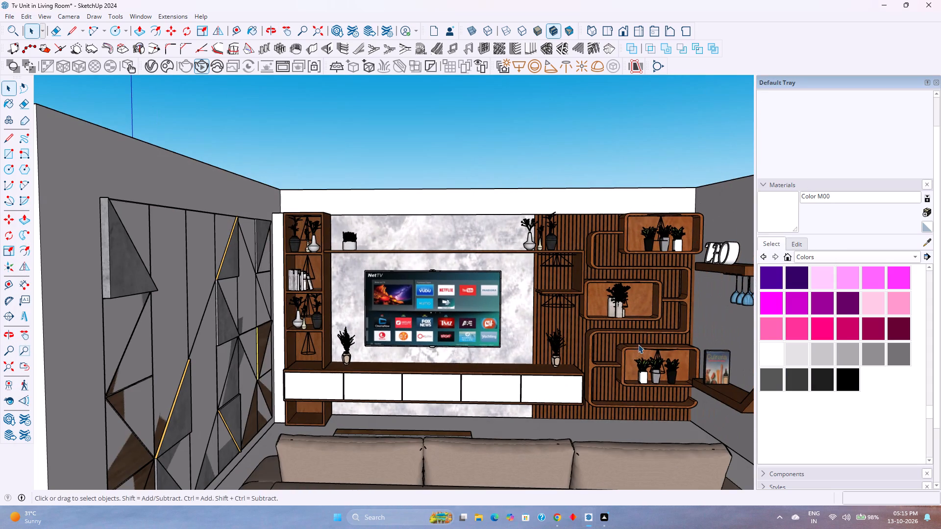
{"action": "middle_click_drag", "start_coordinate": [638, 344], "coordinate": [533, 377], "text": "shift"}
{"action": "scroll", "coordinate": [539, 375], "scroll_direction": "up", "scroll_amount": 1}
{"action": "middle_click_drag", "start_coordinate": [539, 375], "coordinate": [545, 357]}
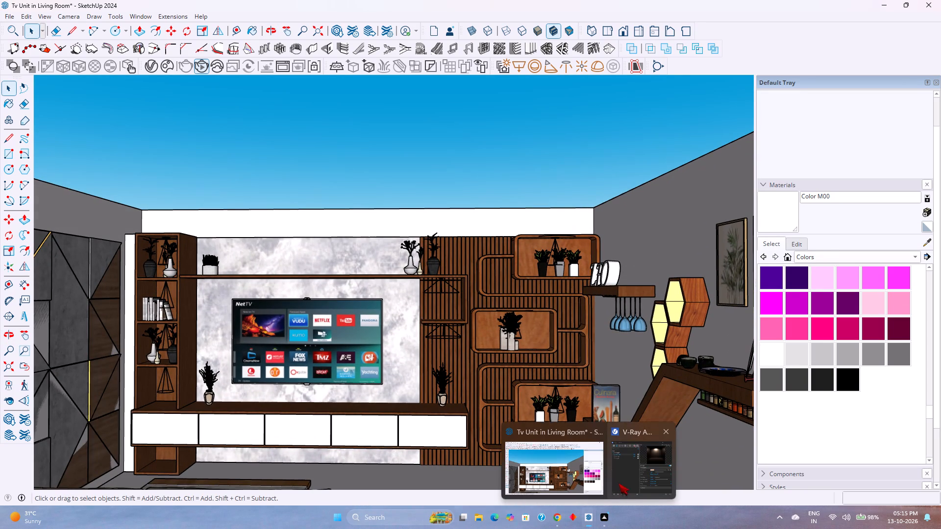
{"action": "left_click", "coordinate": [619, 483]}
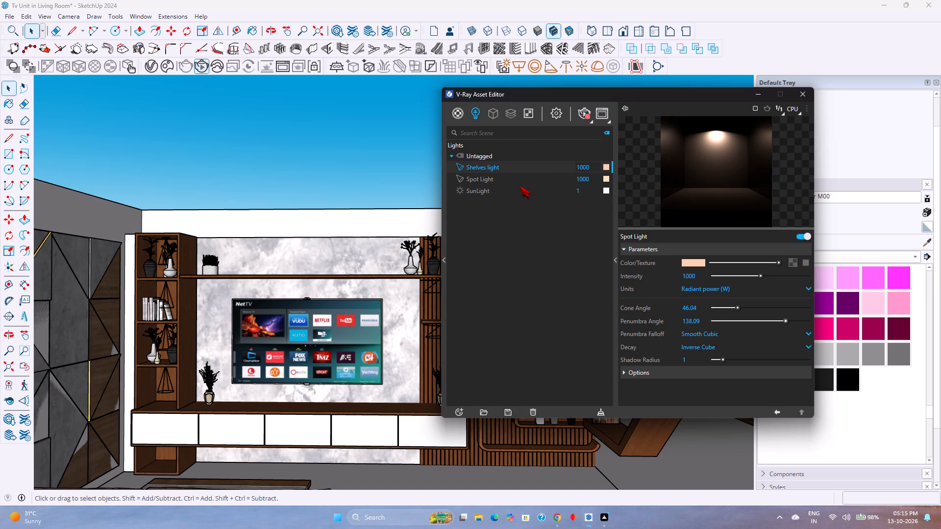
{"action": "left_click", "coordinate": [520, 186]}
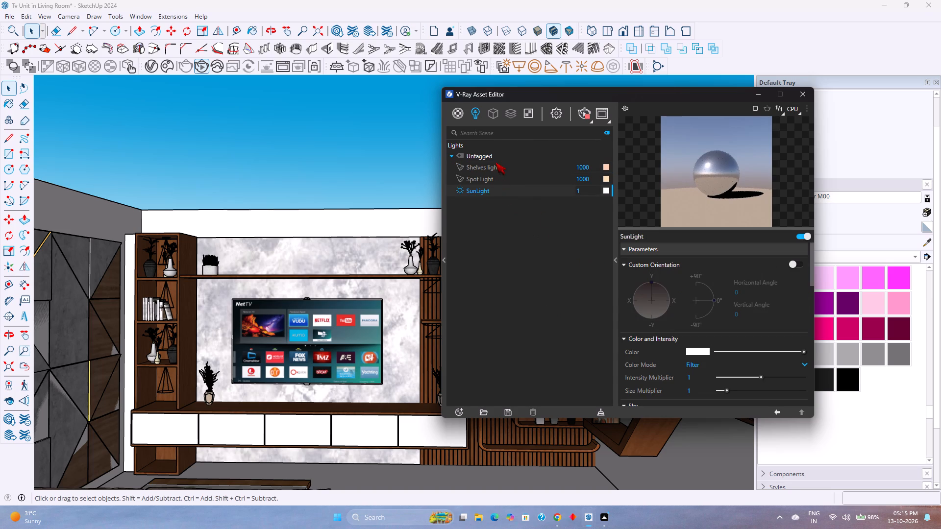
{"action": "left_click", "coordinate": [499, 185]}
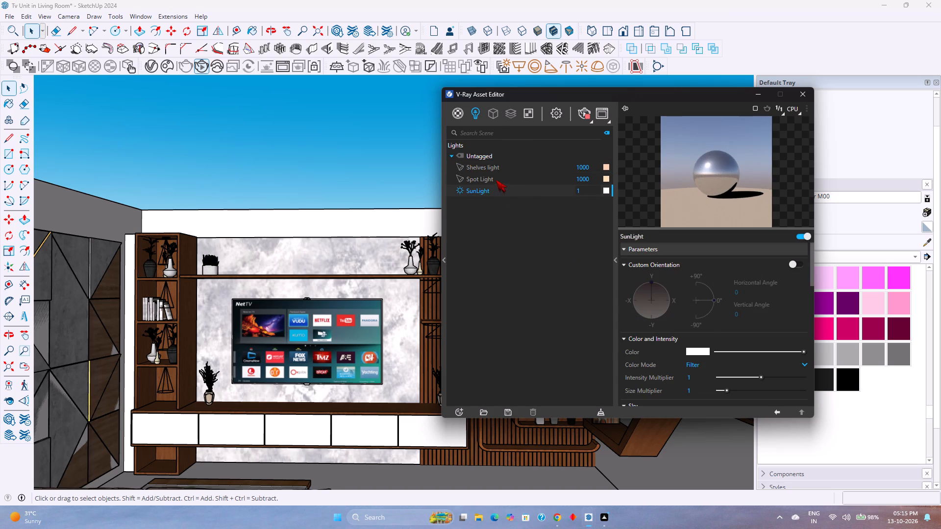
{"action": "left_click", "coordinate": [496, 180]}
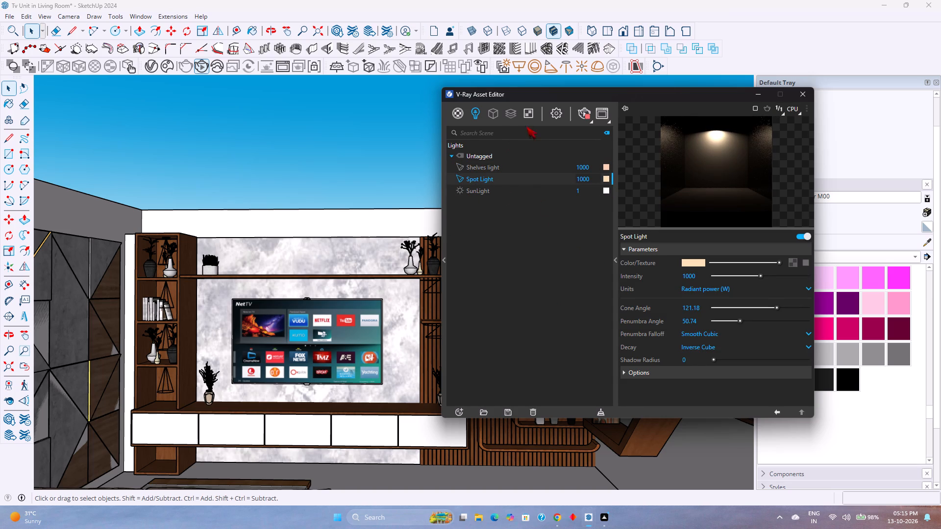
{"action": "left_click", "coordinate": [541, 168]}
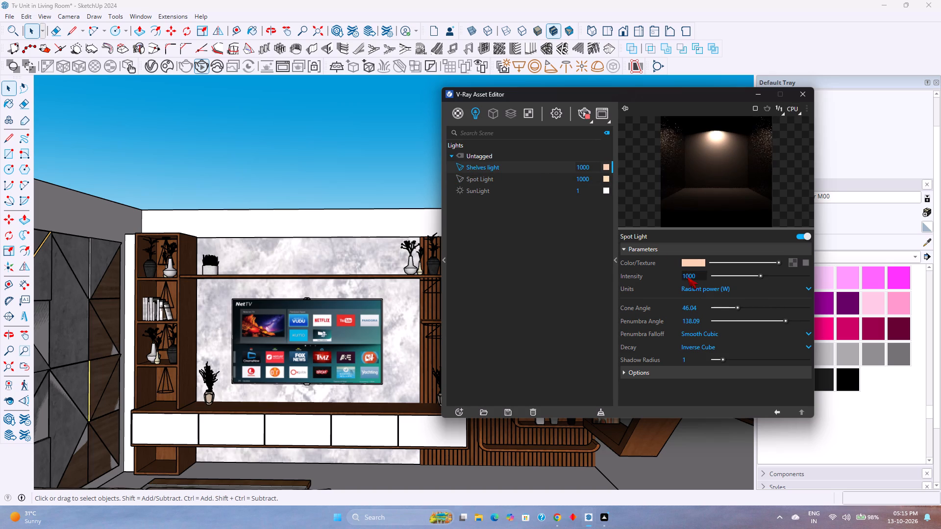
{"action": "double_click", "coordinate": [705, 312]}
{"action": "type", "text": "121"}
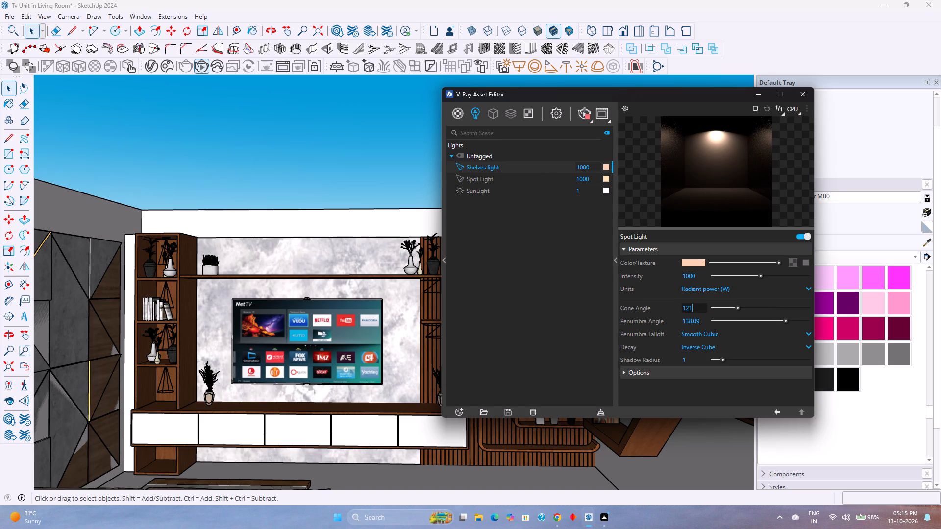
{"action": "key", "text": "Return"}
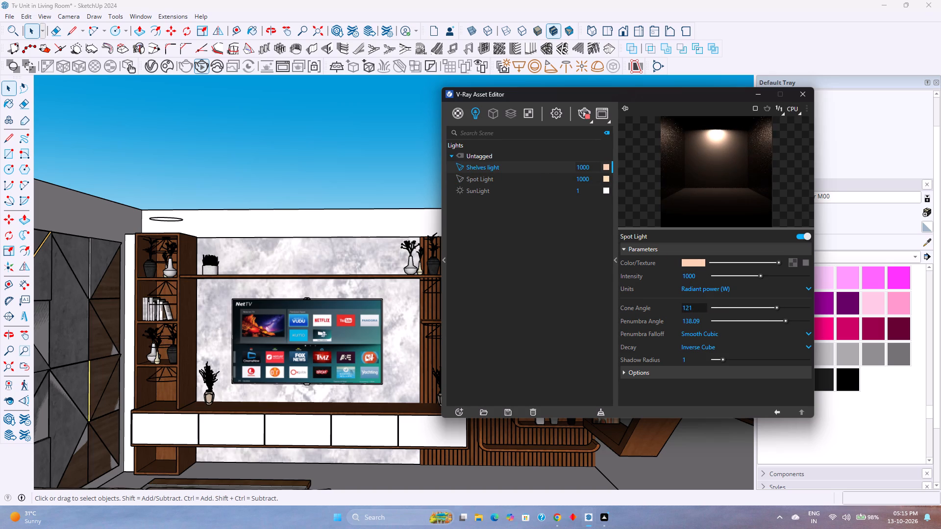
Set the Shelves light's penumbra angle to 50.
{"action": "double_click", "coordinate": [706, 317]}
{"action": "type", "text": "50"}
{"action": "key", "text": "Return"}
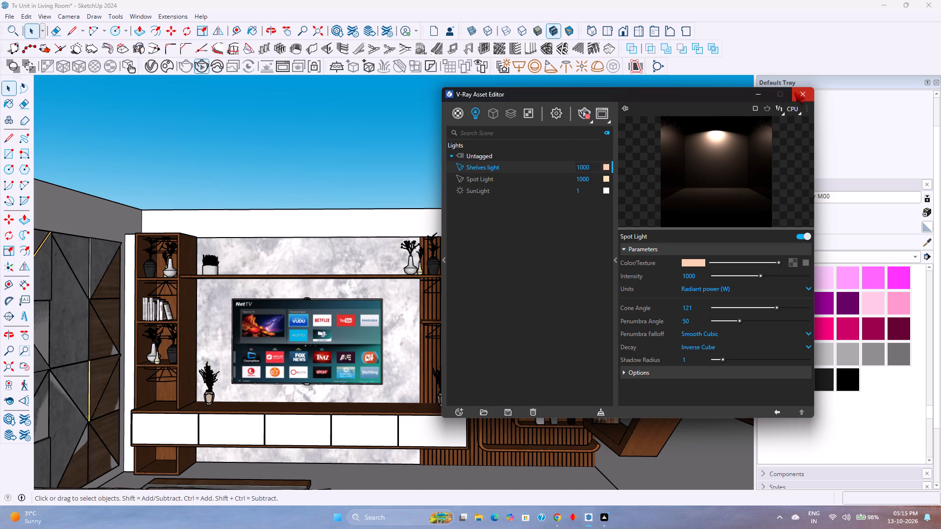
Run the interactive render to check the shelf lighting, then close the Frame Buffer and the Asset Editor.
{"action": "left_click", "coordinate": [206, 64]}
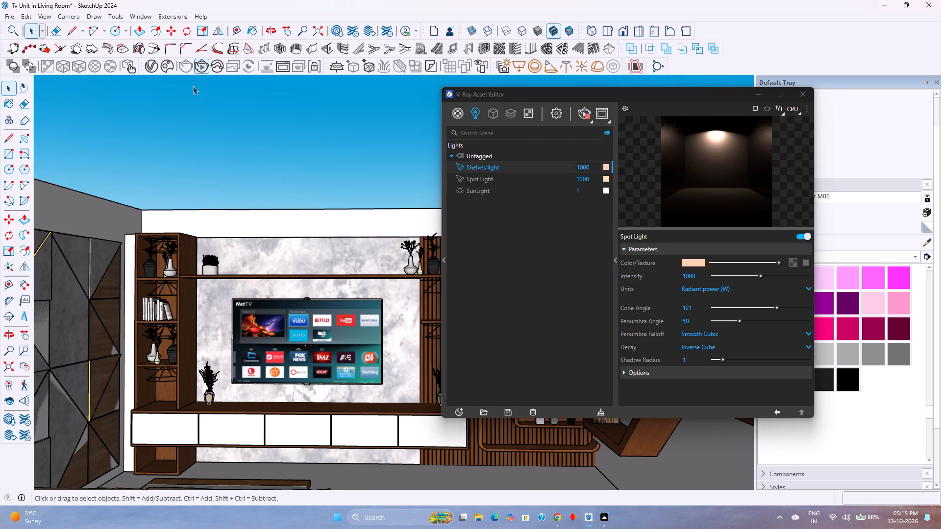
{"action": "left_click", "coordinate": [199, 65]}
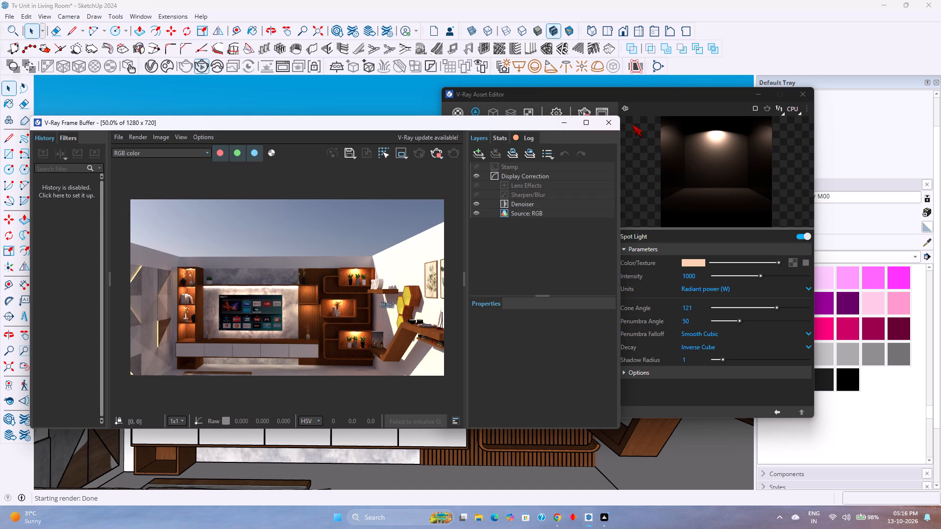
{"action": "left_click", "coordinate": [613, 122]}
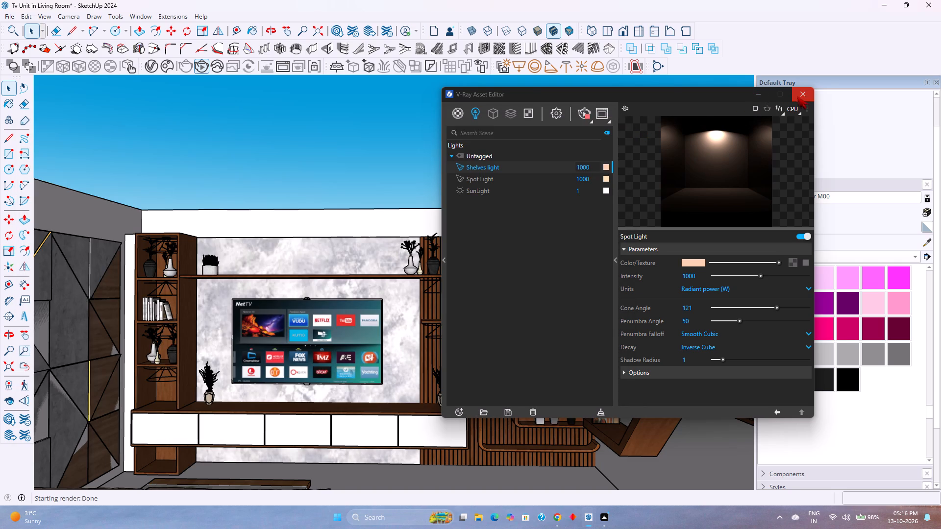
{"action": "left_click", "coordinate": [799, 97]}
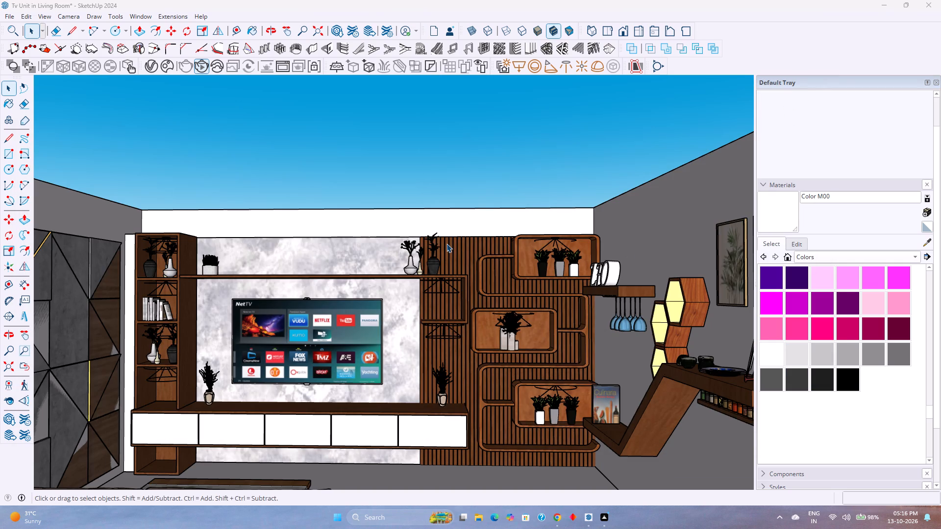
Save the model.
{"action": "key", "text": "ctrl+s"}
Inside the room group, select the side wall face behind the framed plant pictures and load the Berger - 2520 Fandeck material collection.
{"action": "scroll", "coordinate": [446, 240], "scroll_direction": "down", "scroll_amount": 1}
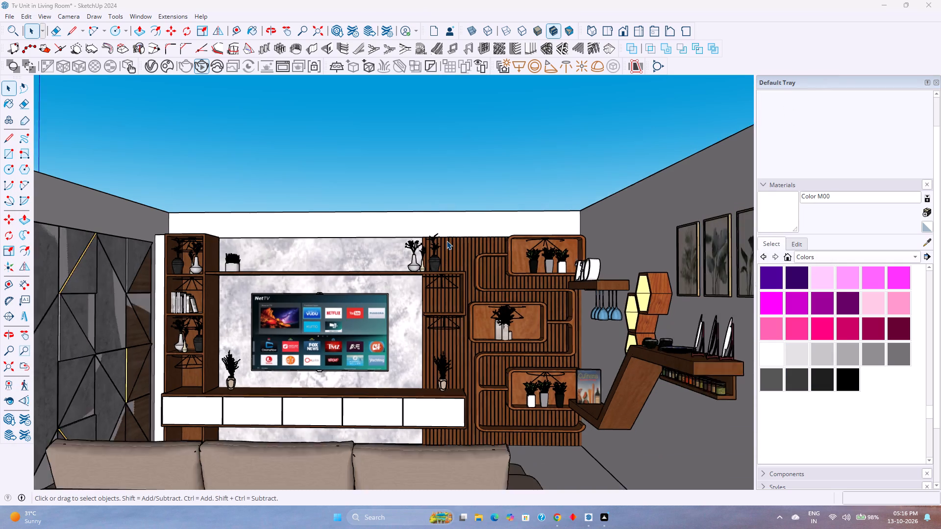
{"action": "scroll", "coordinate": [446, 240], "scroll_direction": "down", "scroll_amount": 2}
{"action": "middle_click_drag", "start_coordinate": [446, 240], "coordinate": [470, 285]}
{"action": "middle_click", "coordinate": [470, 285]}
{"action": "scroll", "coordinate": [573, 312], "scroll_direction": "up", "scroll_amount": 2}
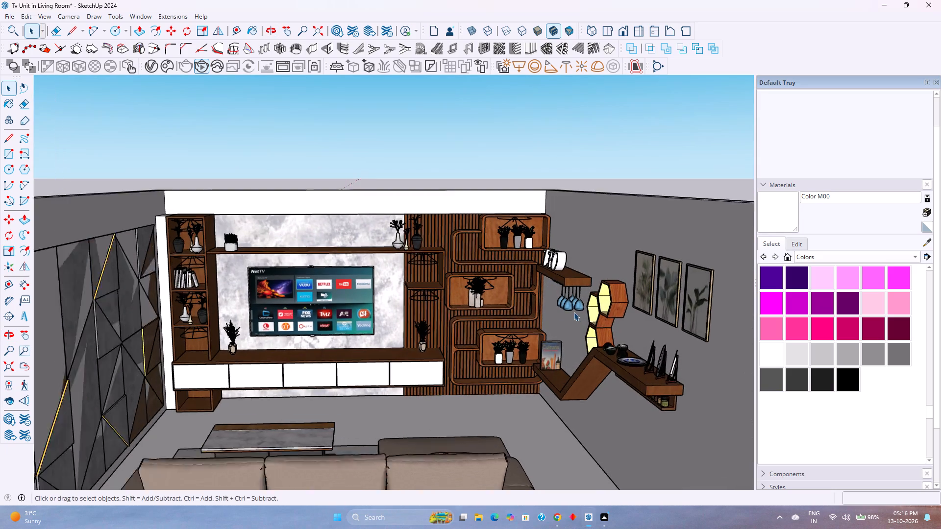
{"action": "scroll", "coordinate": [574, 312], "scroll_direction": "down", "scroll_amount": 1}
{"action": "middle_click_drag", "start_coordinate": [574, 312], "coordinate": [500, 243], "text": "shift"}
{"action": "middle_click", "coordinate": [498, 241], "text": "shift"}
{"action": "middle_click_drag", "start_coordinate": [496, 240], "coordinate": [584, 256]}
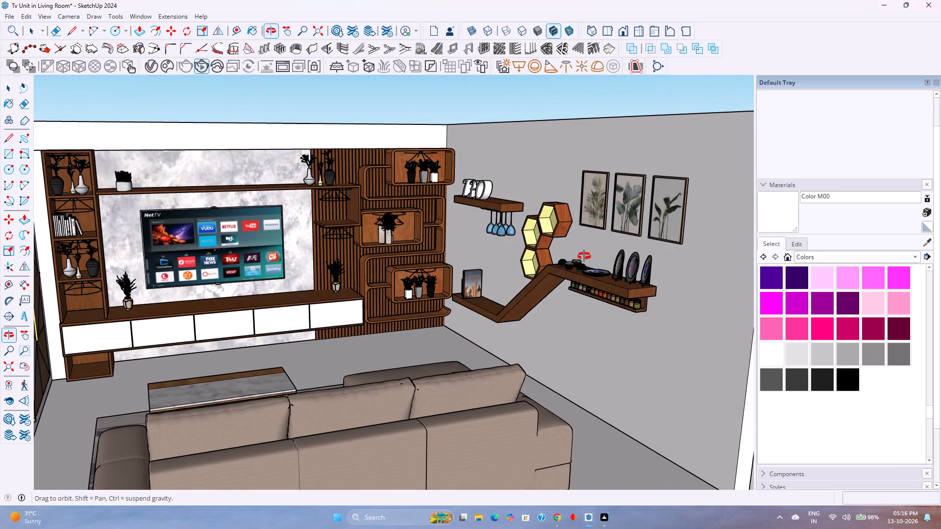
{"action": "middle_click_drag", "start_coordinate": [584, 256], "coordinate": [594, 256]}
{"action": "middle_click", "coordinate": [594, 256]}
{"action": "left_click", "coordinate": [629, 323]}
{"action": "double_click", "coordinate": [626, 328]}
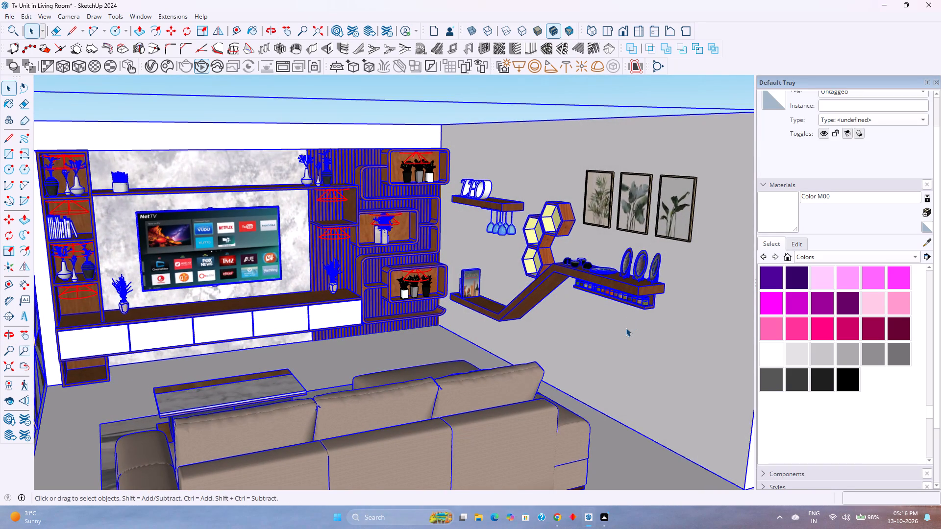
{"action": "left_click", "coordinate": [624, 335]}
{"action": "left_click", "coordinate": [840, 260]}
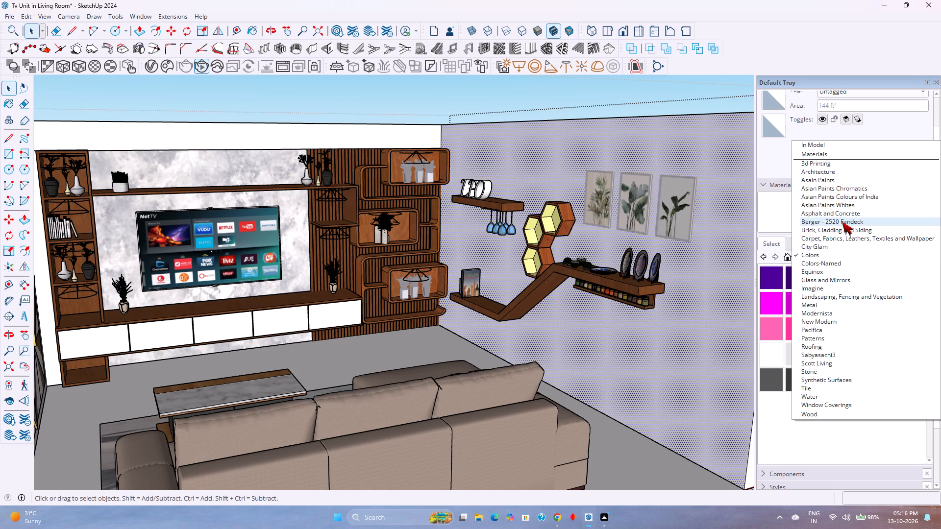
{"action": "left_click", "coordinate": [842, 222]}
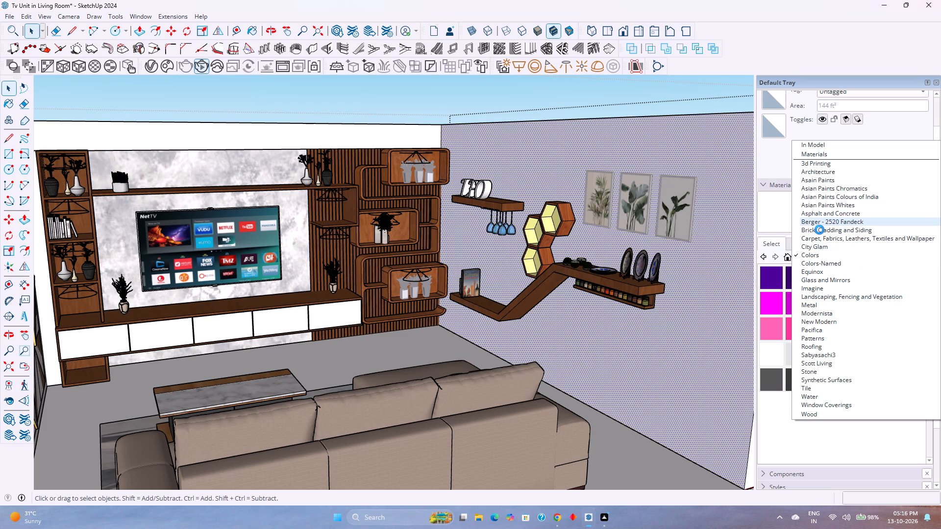
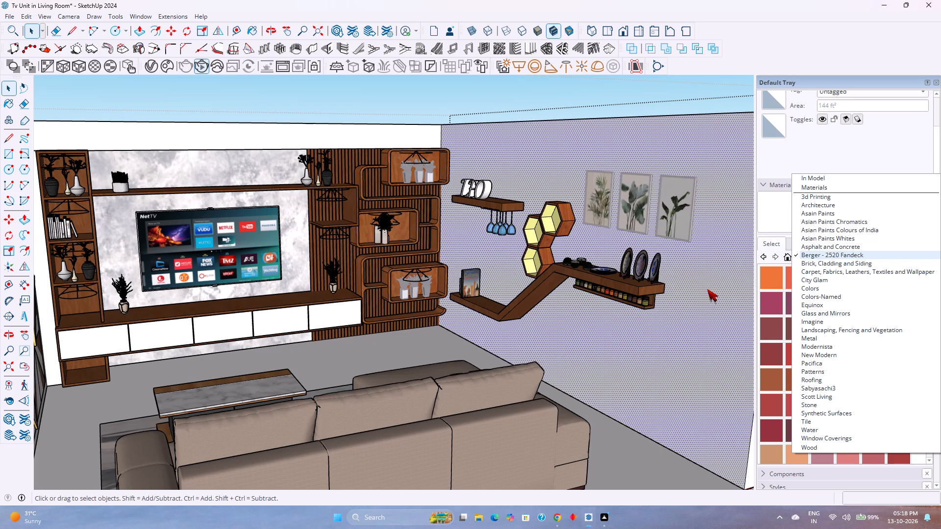
Switch the material library to the Asian Paints Chromatics collection for colouring the selected side wall.
{"action": "left_click", "coordinate": [866, 223]}
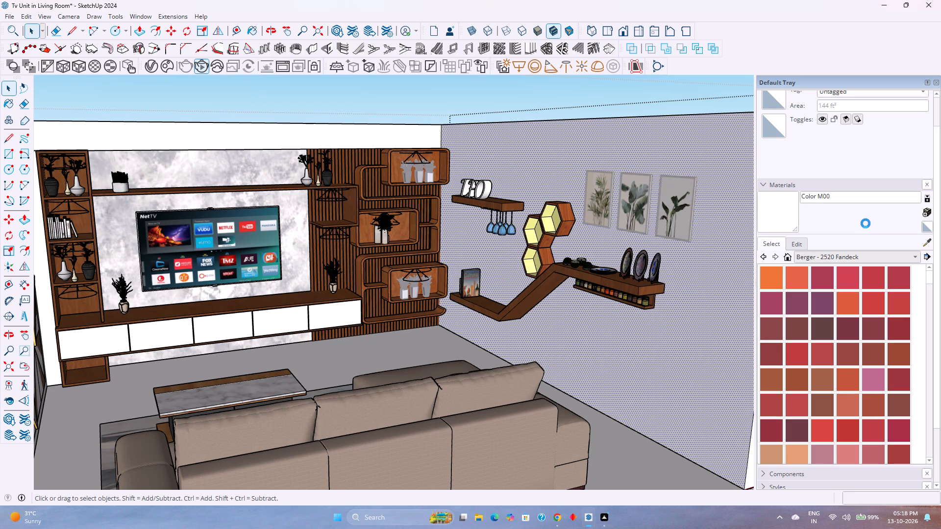
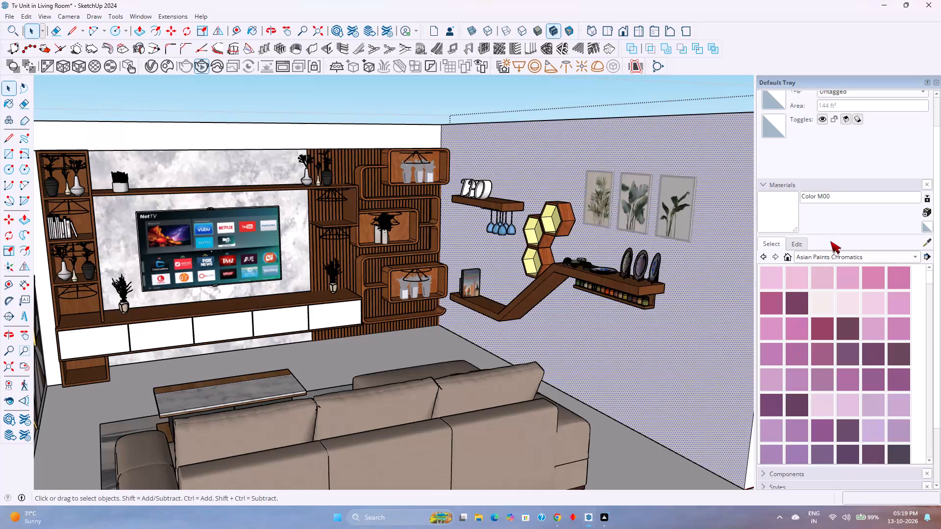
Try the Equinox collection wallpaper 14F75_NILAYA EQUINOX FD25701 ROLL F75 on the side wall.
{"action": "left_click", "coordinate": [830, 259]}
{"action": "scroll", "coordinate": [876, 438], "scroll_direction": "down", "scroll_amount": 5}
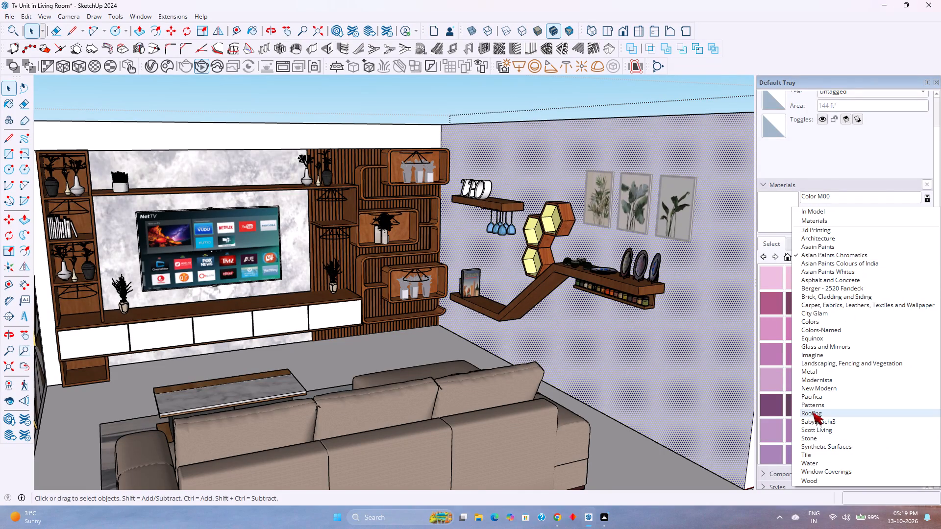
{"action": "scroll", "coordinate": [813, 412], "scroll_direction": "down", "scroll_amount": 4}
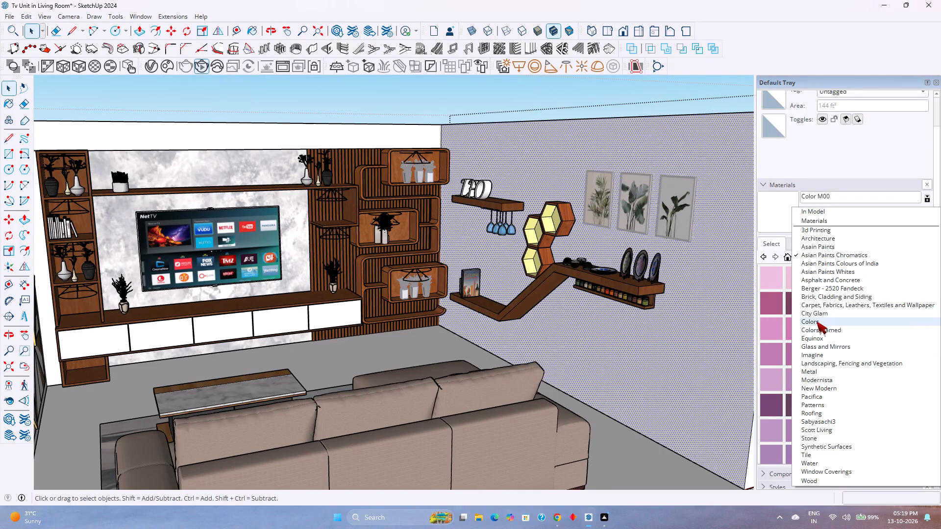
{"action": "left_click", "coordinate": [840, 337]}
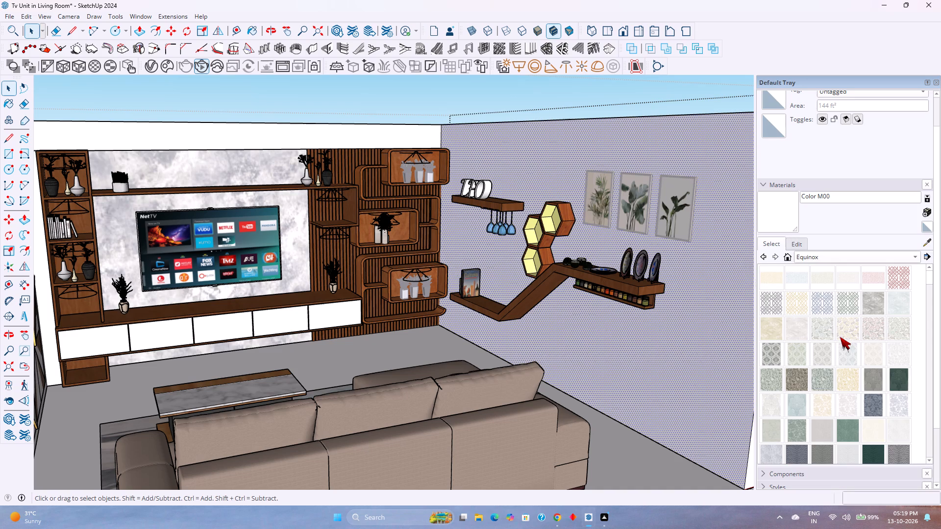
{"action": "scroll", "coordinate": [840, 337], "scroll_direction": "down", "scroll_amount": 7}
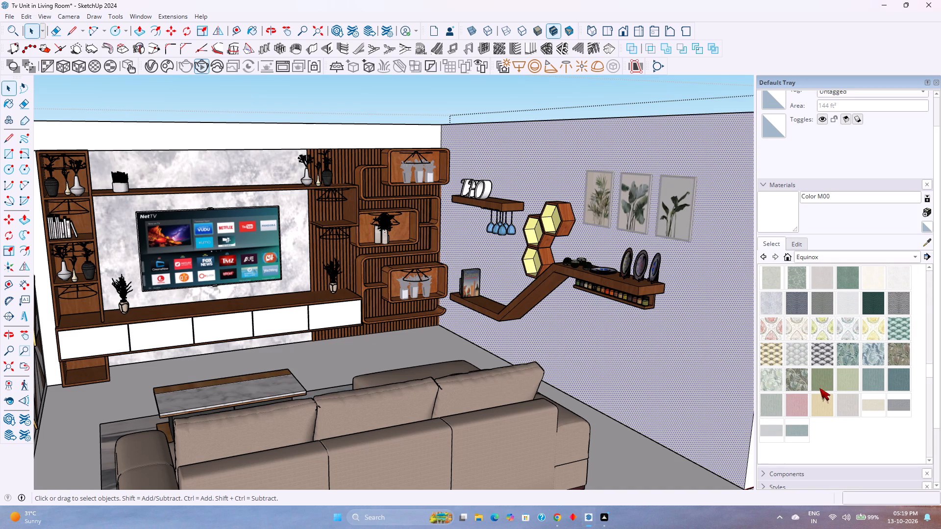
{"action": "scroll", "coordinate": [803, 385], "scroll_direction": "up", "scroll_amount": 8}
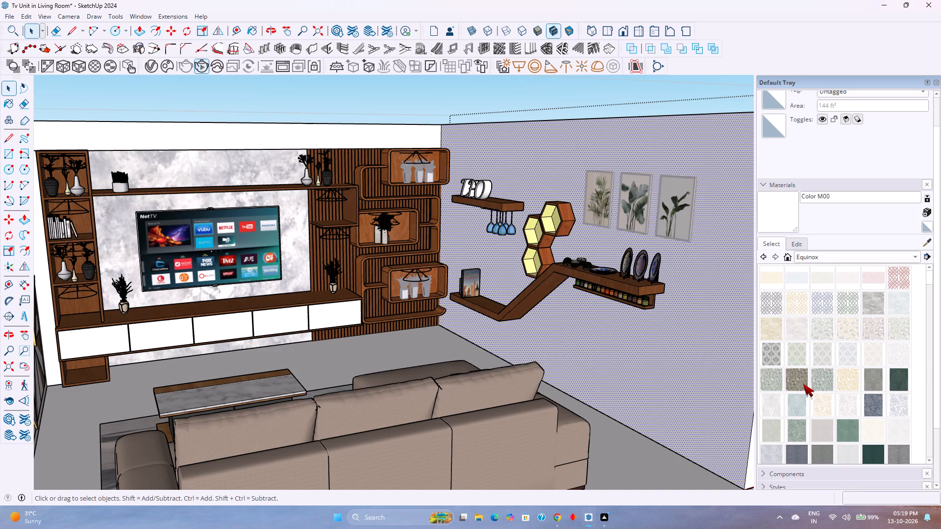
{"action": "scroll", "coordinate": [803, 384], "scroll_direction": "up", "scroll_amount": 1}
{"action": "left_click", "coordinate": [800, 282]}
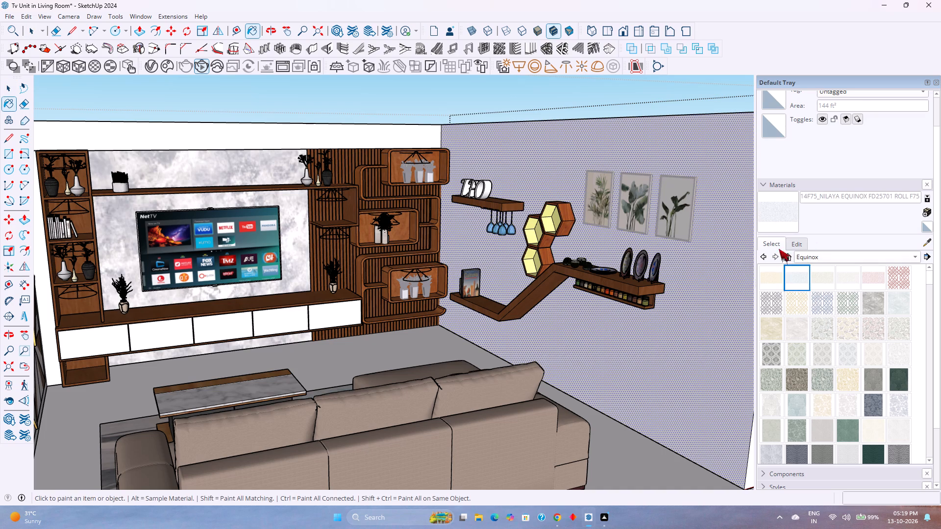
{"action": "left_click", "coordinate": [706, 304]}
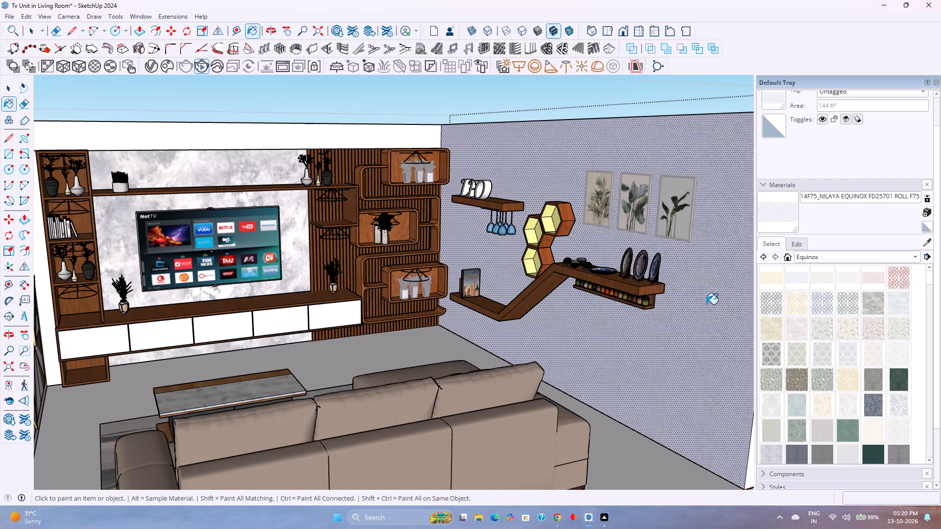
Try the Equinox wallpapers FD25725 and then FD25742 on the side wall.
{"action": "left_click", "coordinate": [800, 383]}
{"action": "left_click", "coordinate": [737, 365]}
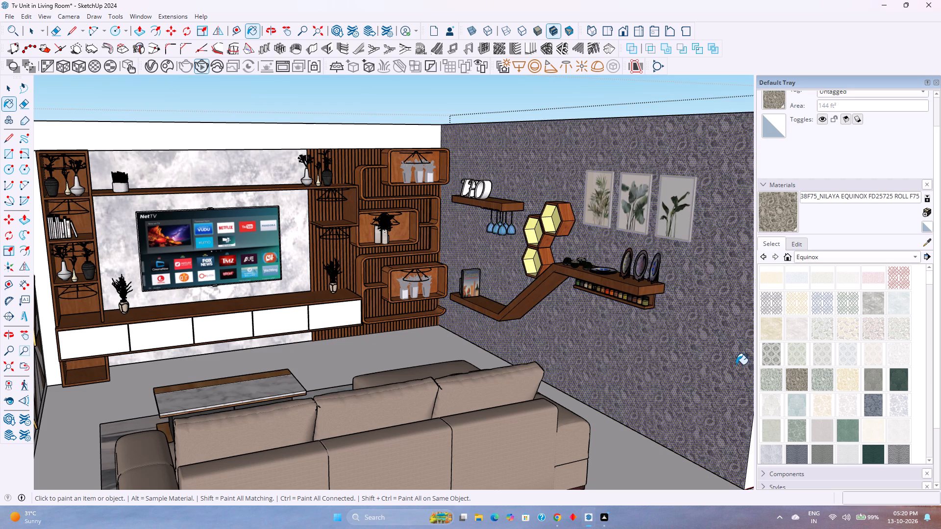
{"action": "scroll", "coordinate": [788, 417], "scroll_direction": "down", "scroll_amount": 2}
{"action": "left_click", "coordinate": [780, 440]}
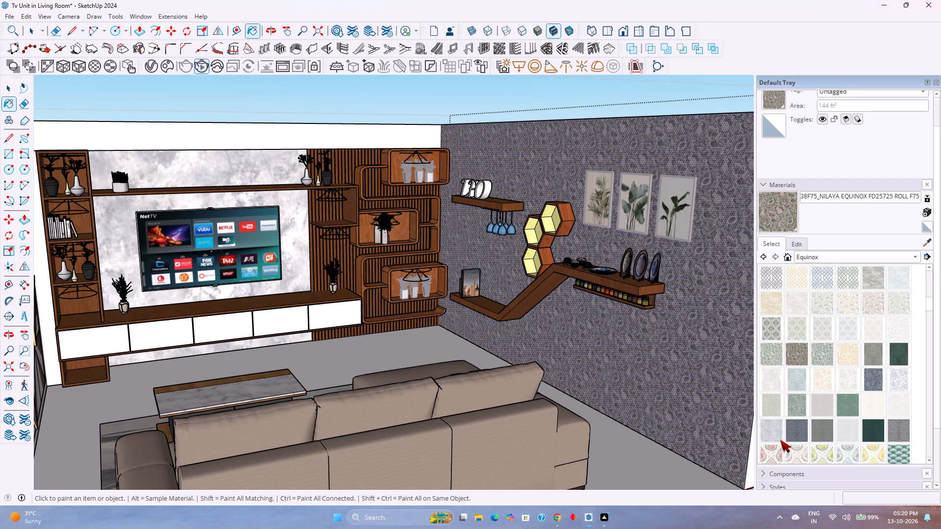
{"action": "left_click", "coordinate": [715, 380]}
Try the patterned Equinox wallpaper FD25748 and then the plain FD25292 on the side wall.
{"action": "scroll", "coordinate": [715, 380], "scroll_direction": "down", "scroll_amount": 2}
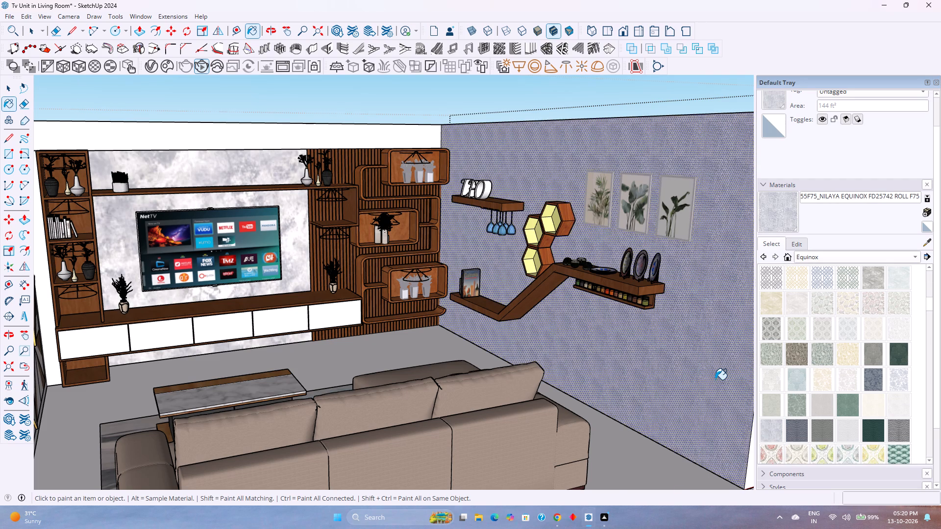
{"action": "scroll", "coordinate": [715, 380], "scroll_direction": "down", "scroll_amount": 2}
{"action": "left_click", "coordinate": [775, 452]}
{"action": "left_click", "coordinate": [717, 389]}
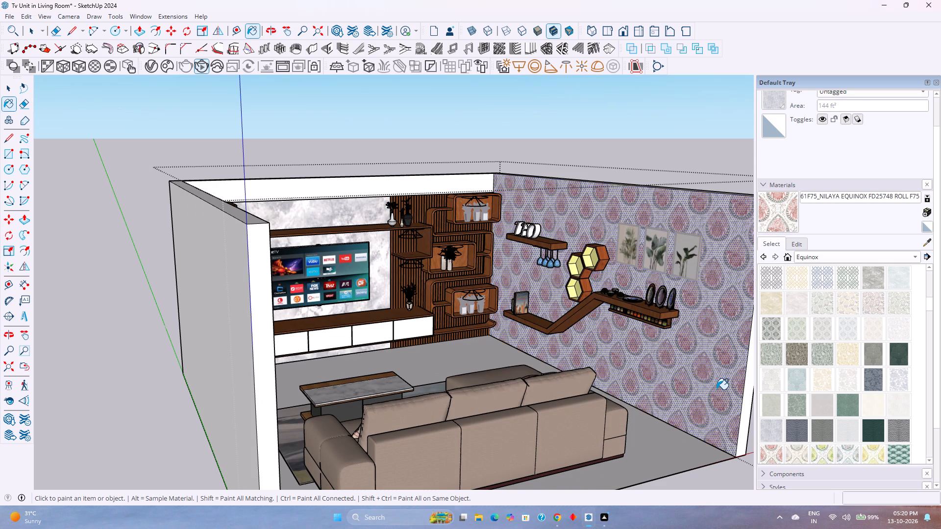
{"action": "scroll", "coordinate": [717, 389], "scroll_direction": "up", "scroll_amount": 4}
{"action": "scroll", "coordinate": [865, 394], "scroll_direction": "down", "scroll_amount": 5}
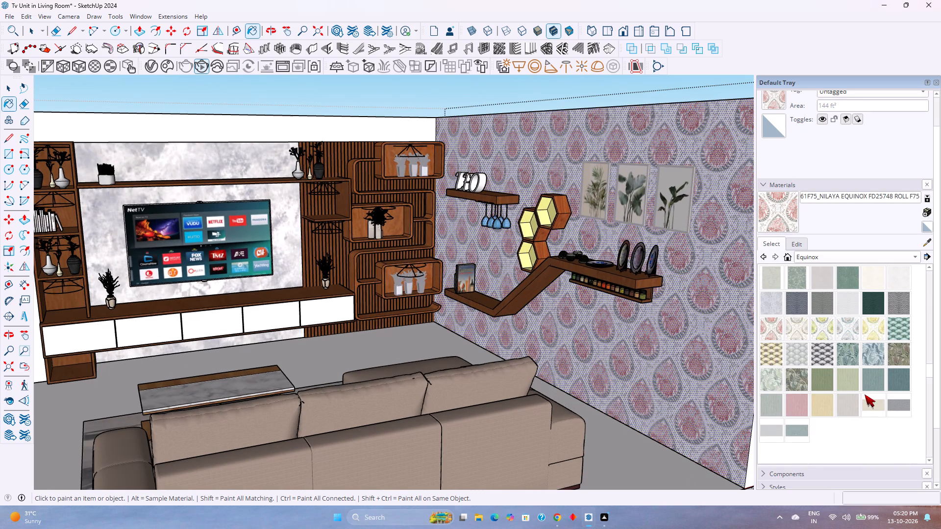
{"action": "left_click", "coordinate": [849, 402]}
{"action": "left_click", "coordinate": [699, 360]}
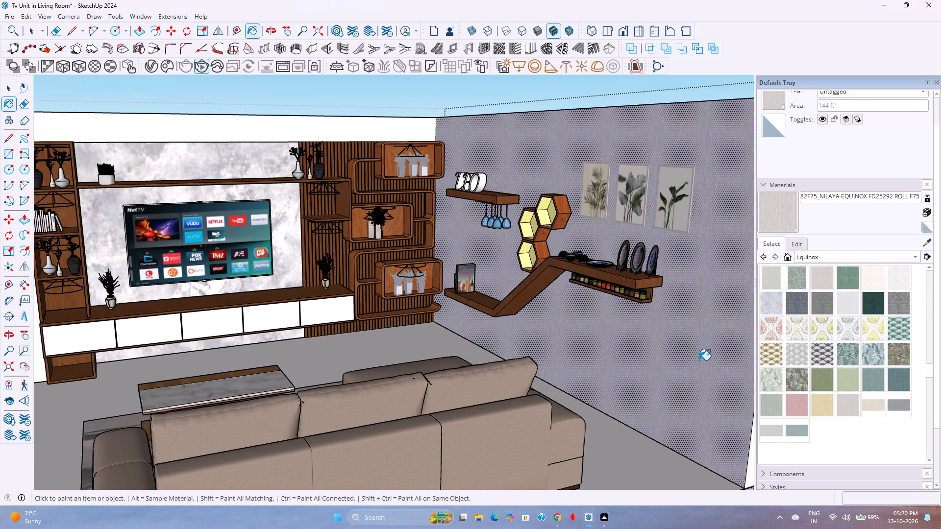
Switch the material library to the Imagine collection and paint the side wall with NILAYA IMAGINE 31731 ROLL B75.
{"action": "left_click", "coordinate": [813, 254]}
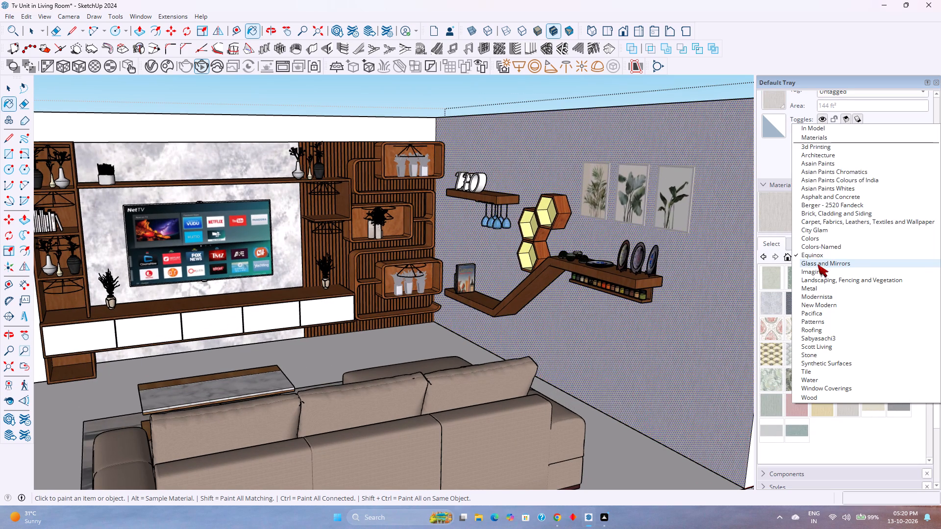
{"action": "left_click", "coordinate": [819, 268]}
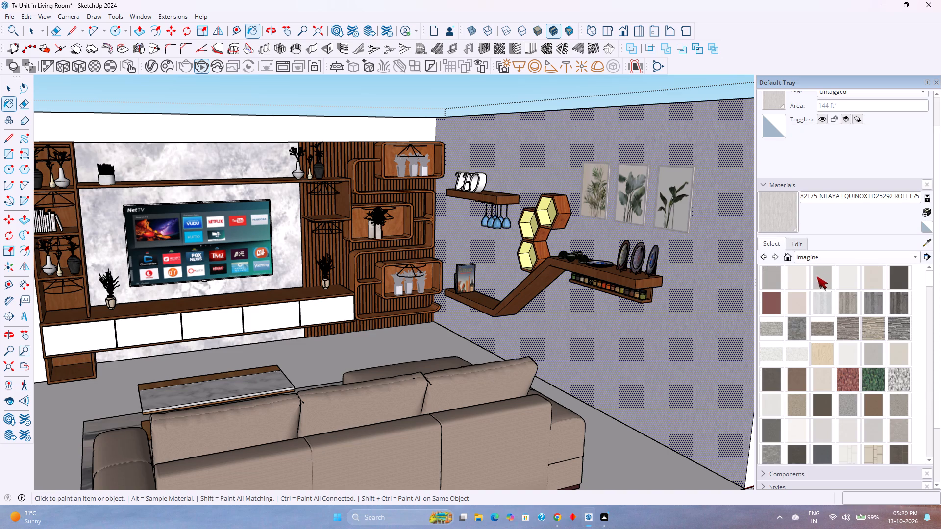
{"action": "left_click", "coordinate": [867, 330]}
{"action": "left_click", "coordinate": [709, 356]}
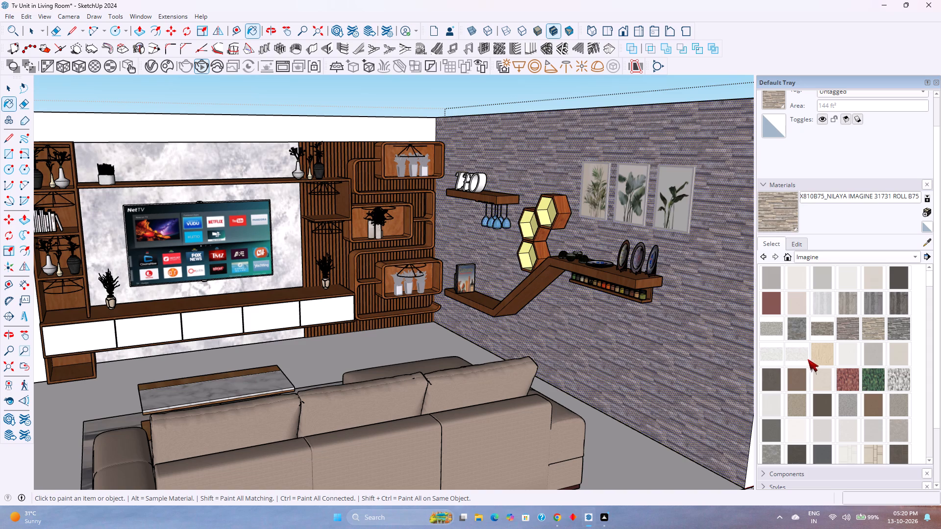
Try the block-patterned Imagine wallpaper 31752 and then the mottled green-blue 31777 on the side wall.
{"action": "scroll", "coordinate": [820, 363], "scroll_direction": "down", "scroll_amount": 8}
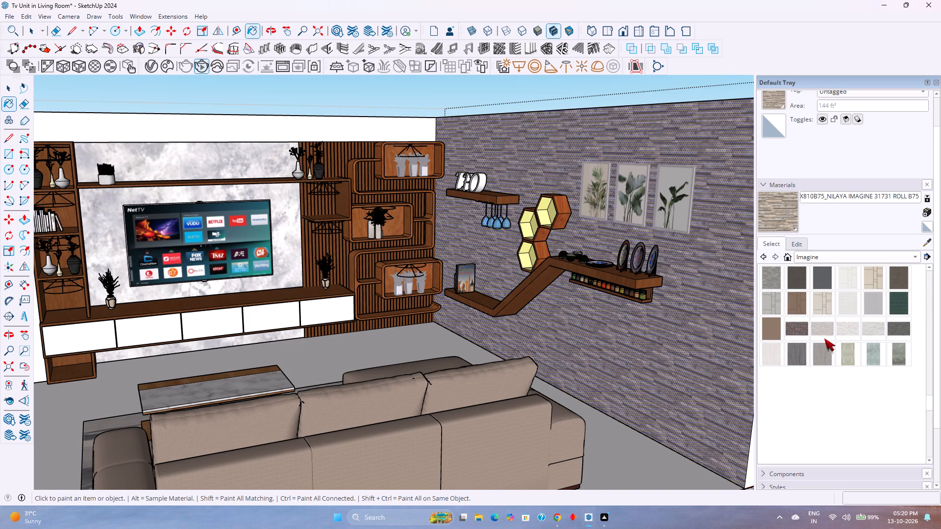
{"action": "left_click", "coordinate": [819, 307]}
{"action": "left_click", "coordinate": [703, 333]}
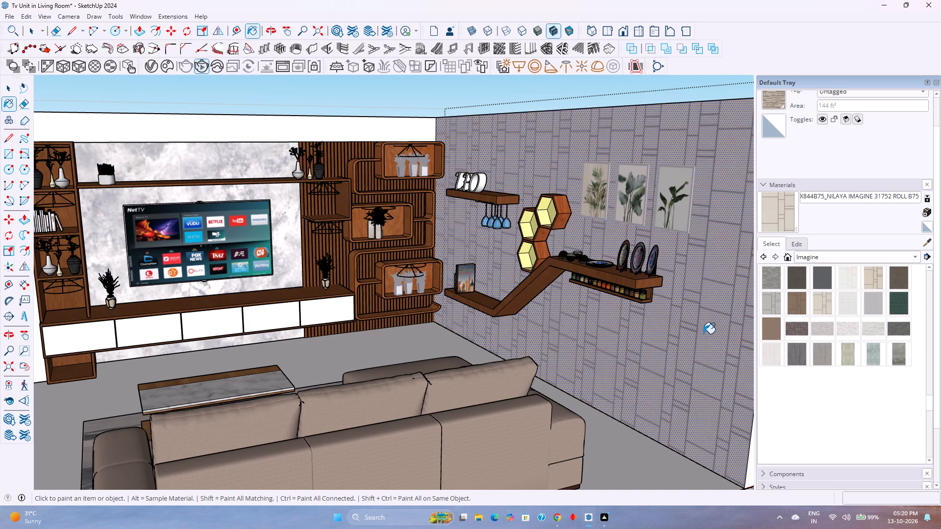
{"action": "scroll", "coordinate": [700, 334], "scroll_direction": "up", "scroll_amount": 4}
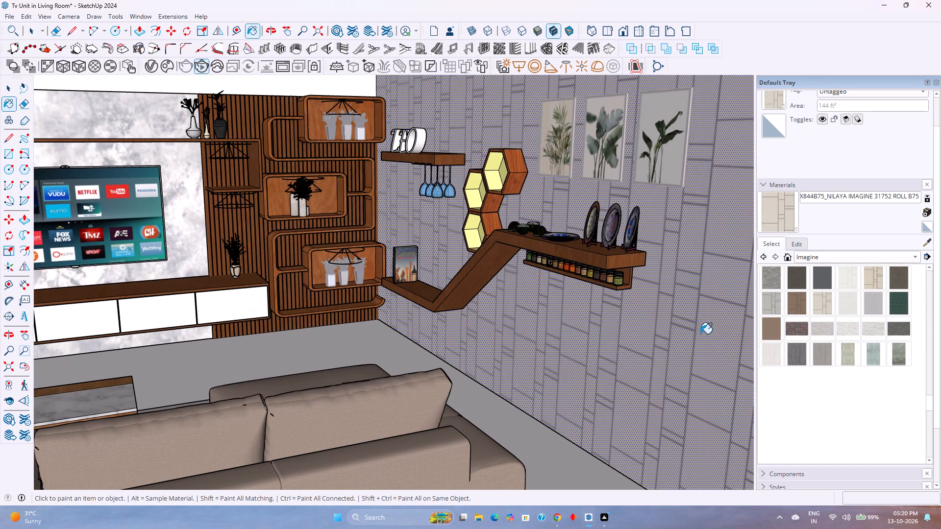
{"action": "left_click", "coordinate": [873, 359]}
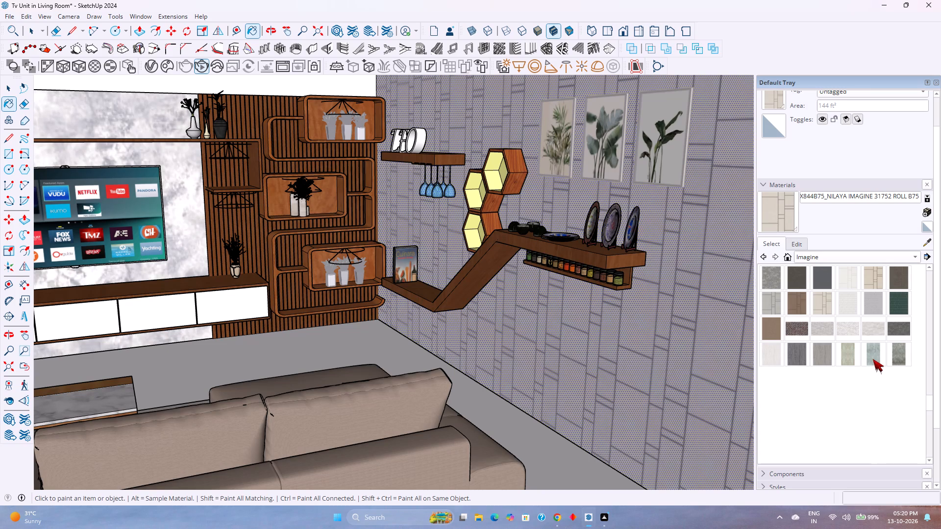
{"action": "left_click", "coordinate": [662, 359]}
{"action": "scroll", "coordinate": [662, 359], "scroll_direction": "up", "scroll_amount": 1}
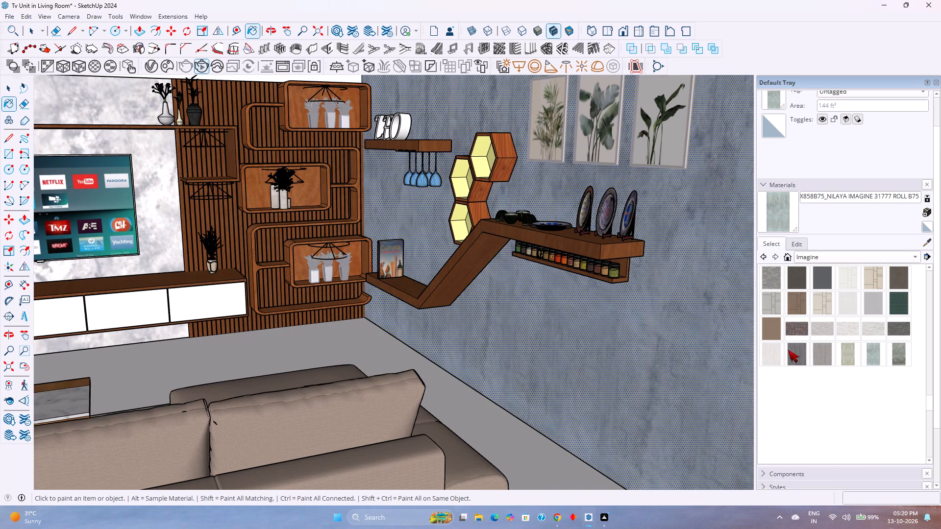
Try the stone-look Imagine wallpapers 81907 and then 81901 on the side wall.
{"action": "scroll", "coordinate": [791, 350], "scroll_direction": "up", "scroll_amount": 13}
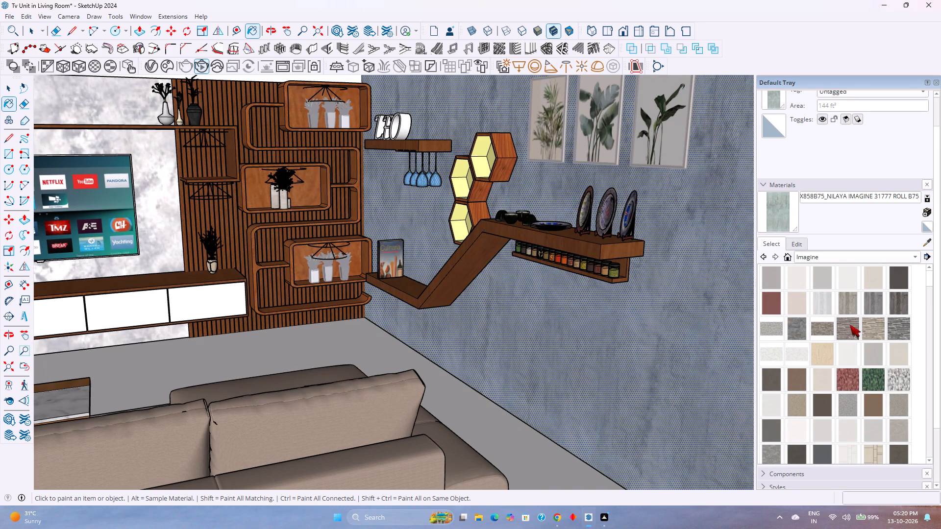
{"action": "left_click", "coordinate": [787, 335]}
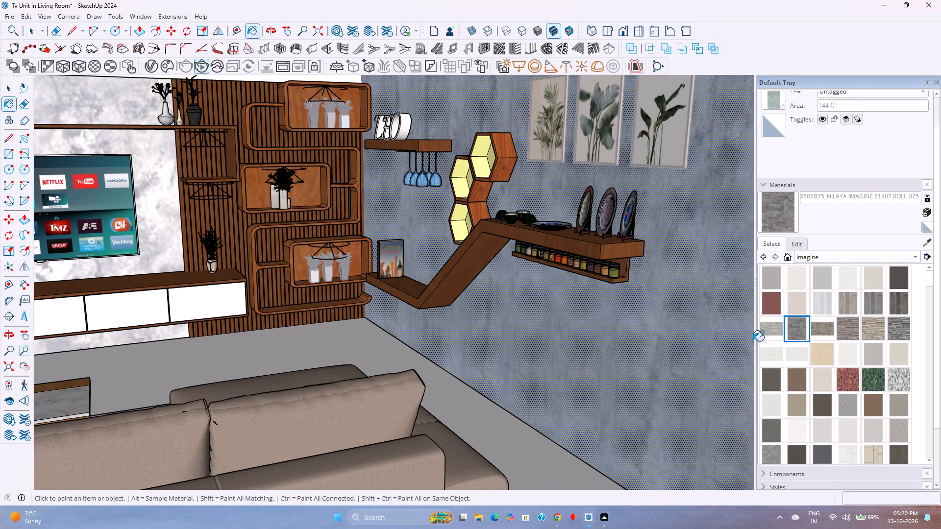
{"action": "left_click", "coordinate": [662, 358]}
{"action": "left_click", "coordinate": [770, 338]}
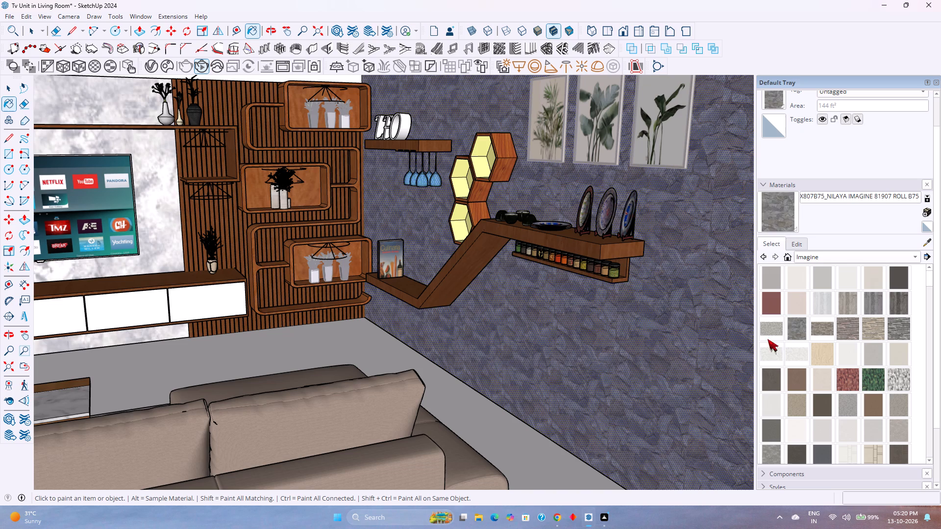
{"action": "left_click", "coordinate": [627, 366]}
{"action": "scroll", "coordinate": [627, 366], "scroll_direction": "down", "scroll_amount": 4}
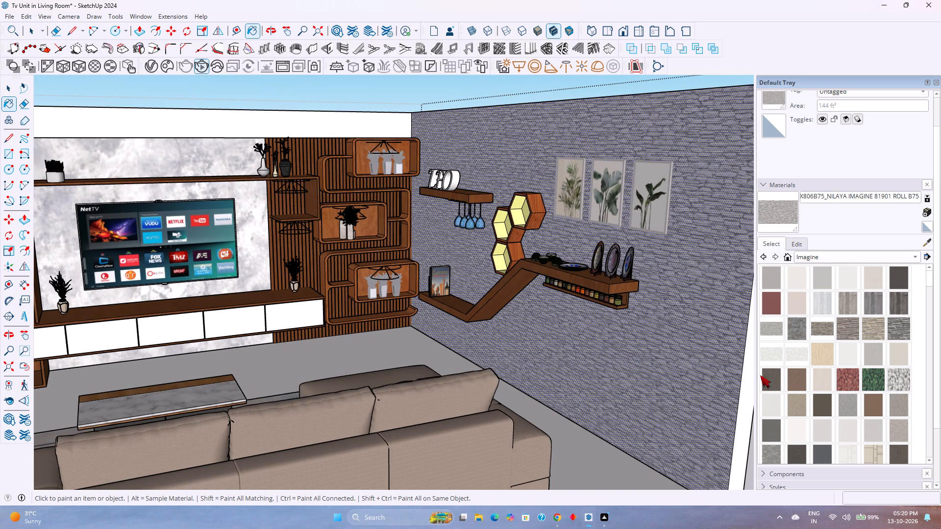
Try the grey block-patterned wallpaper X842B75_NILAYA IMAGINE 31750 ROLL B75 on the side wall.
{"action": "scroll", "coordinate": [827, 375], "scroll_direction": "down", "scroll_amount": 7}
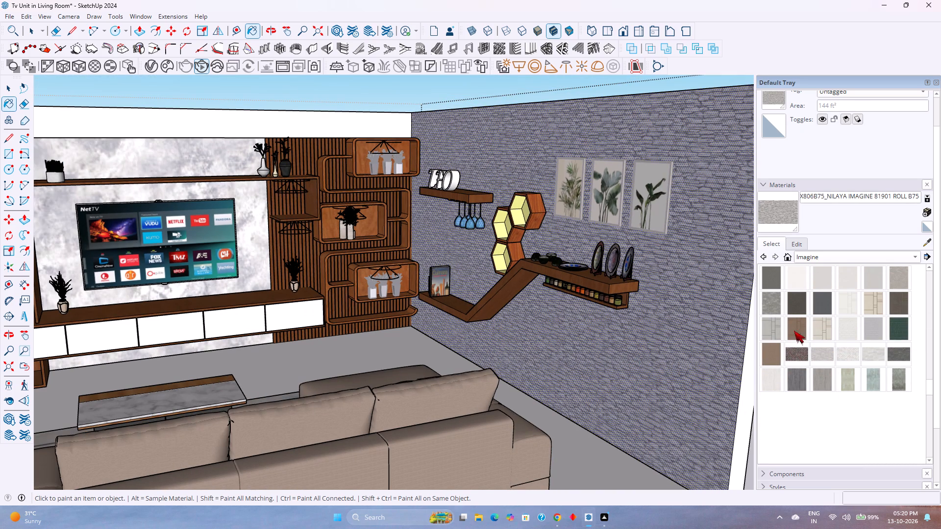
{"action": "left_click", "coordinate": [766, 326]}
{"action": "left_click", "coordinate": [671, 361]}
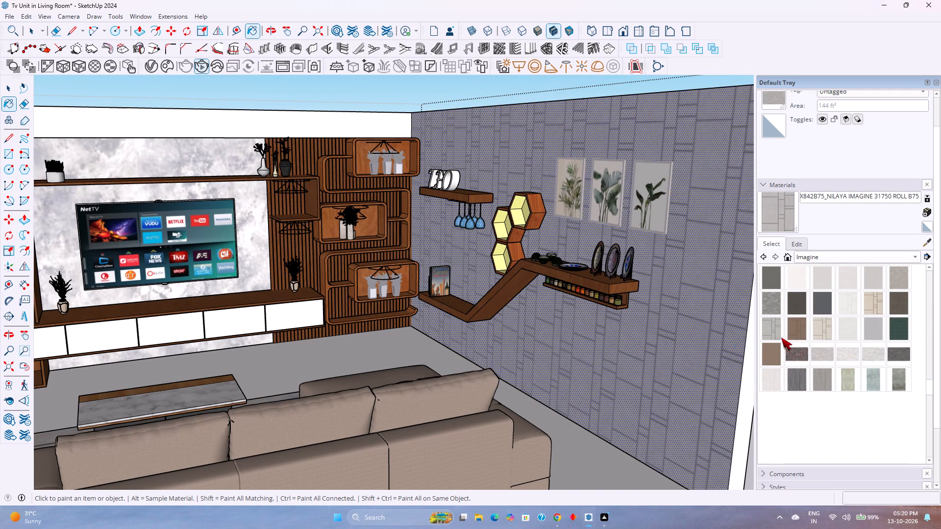
Paint the side wall with the beige block-patterned wallpaper X840B75_NILAYA IMAGINE 31748 ROLL B75.
{"action": "left_click", "coordinate": [871, 312]}
{"action": "left_click", "coordinate": [670, 354]}
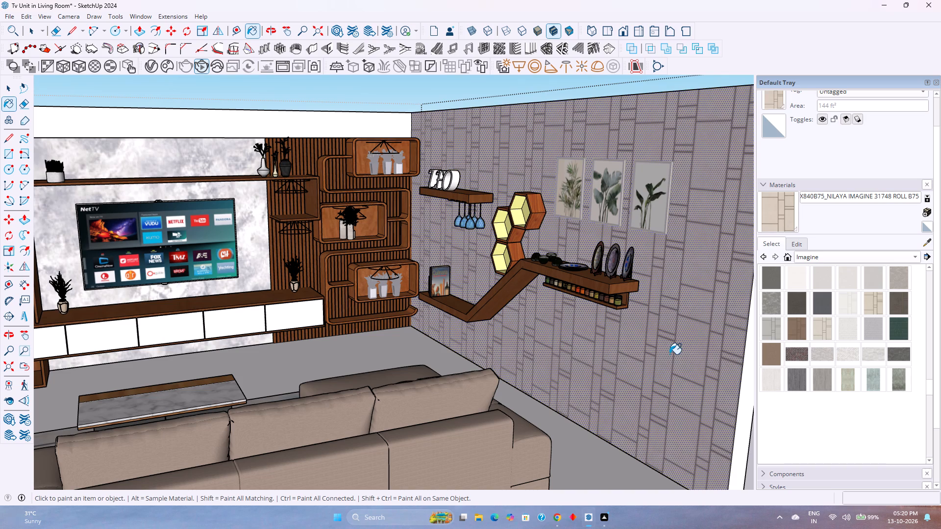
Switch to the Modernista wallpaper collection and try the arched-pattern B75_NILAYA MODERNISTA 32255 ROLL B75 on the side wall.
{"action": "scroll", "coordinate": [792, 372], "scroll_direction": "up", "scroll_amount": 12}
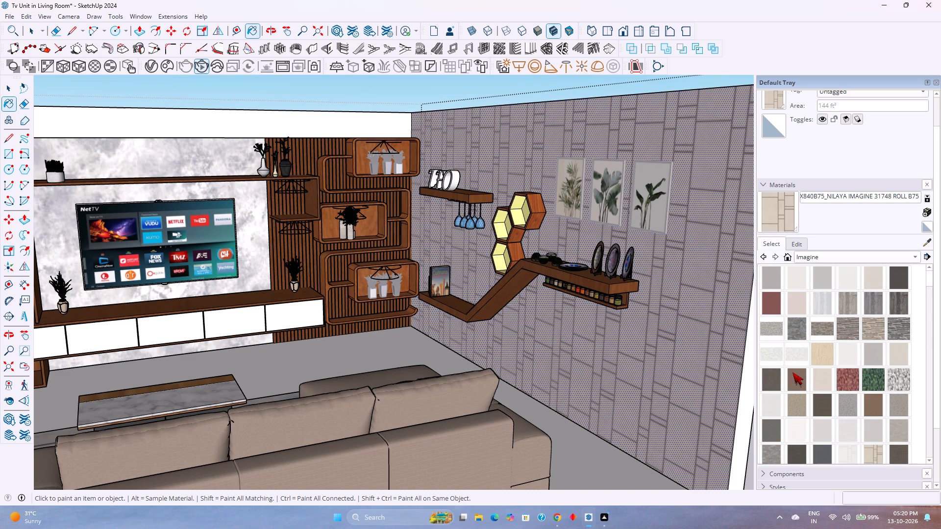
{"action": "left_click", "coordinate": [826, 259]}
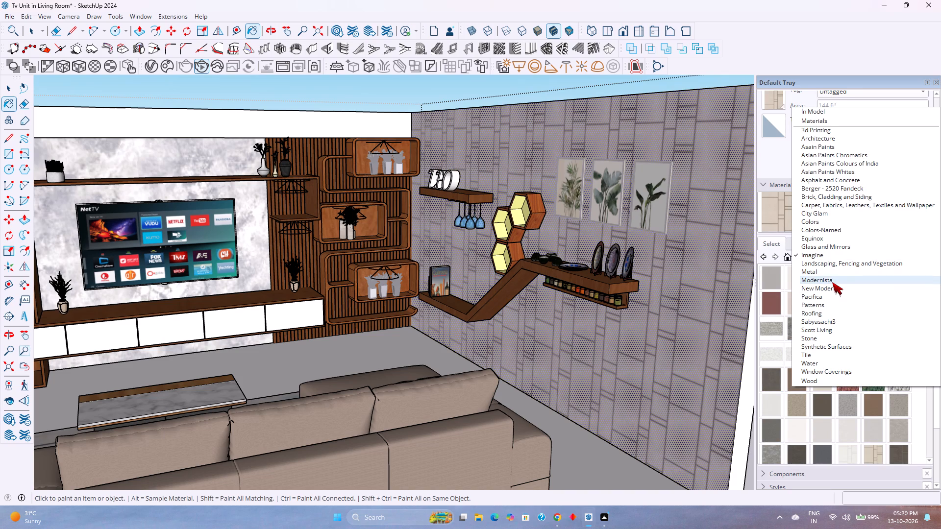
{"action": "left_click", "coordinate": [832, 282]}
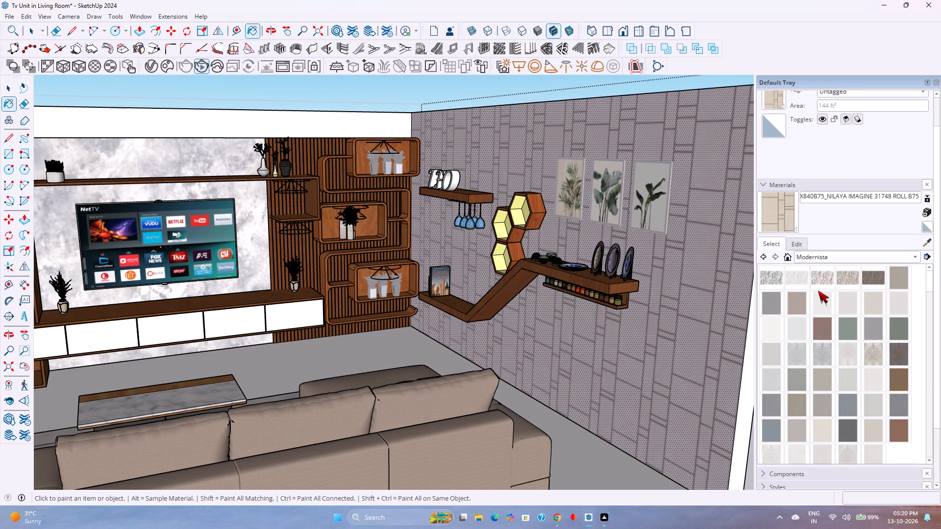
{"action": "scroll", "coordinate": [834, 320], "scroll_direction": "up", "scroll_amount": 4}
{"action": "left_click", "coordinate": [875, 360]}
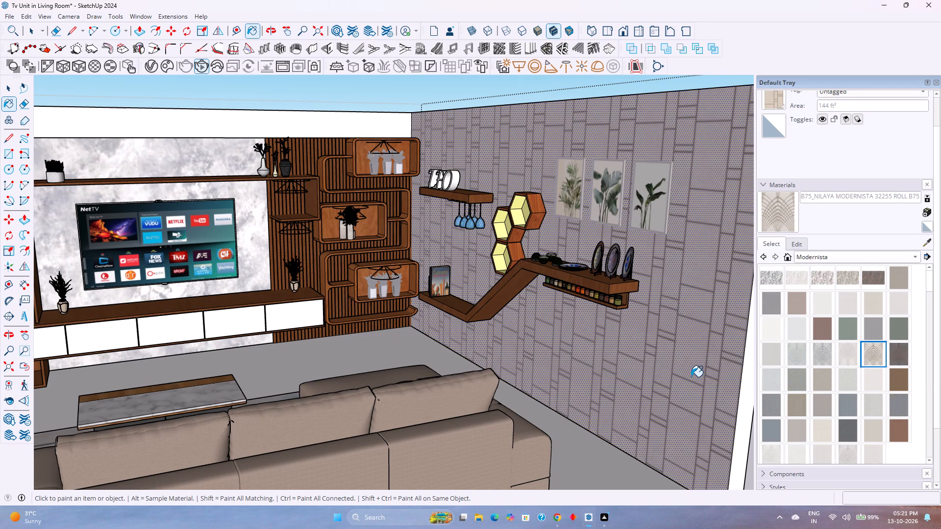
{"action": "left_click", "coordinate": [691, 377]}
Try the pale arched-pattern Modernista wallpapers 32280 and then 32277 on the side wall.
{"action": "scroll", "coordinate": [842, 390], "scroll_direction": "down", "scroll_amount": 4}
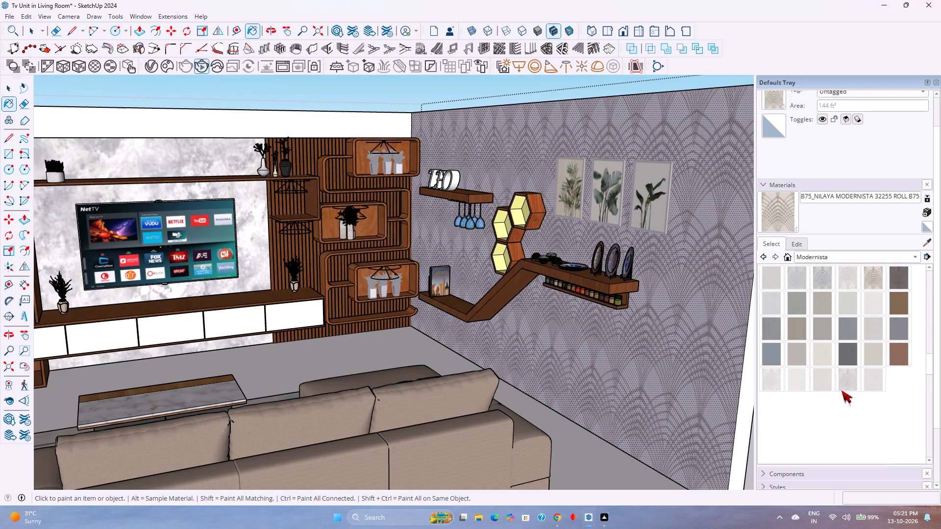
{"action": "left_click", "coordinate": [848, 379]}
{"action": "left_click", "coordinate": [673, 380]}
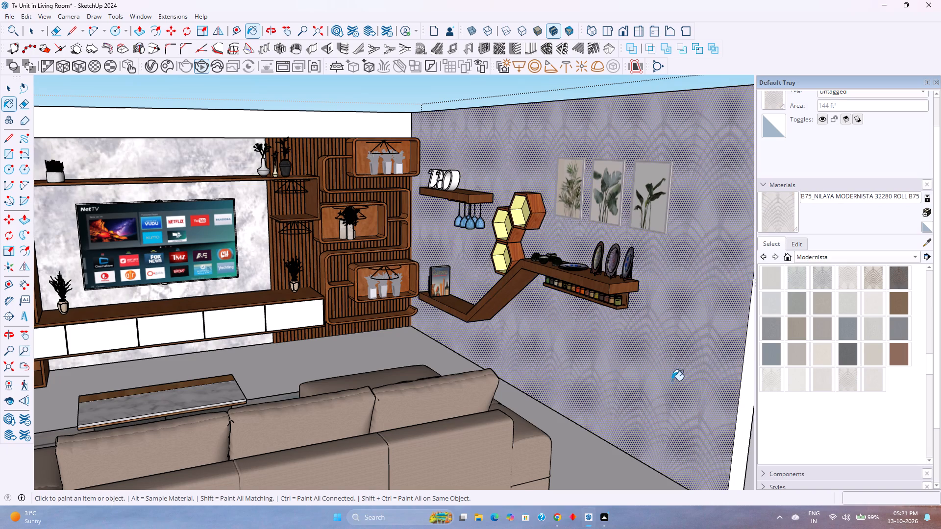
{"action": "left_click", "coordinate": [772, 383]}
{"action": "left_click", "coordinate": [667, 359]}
Paint the side wall with the grey leaf-patterned wallpaper B75_NILAYA MODERNISTA 32201 ROLL B75.
{"action": "scroll", "coordinate": [815, 361], "scroll_direction": "up", "scroll_amount": 4}
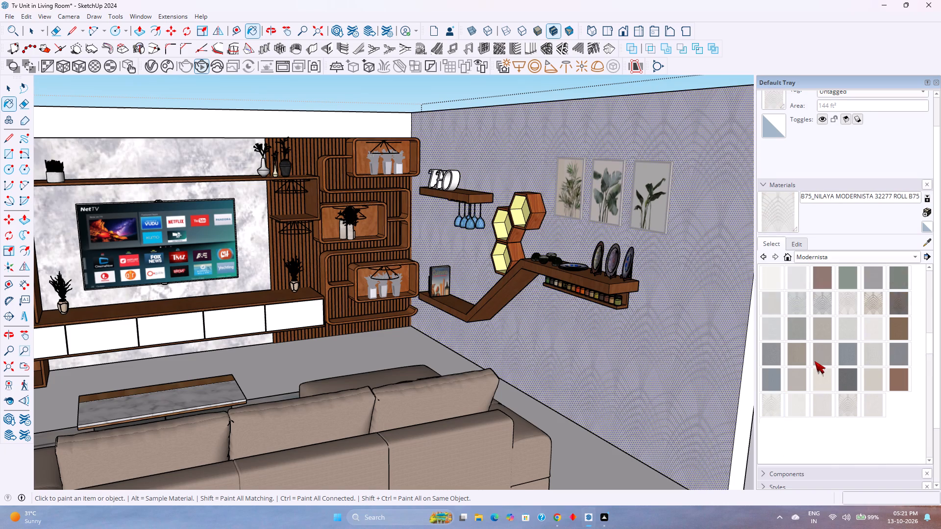
{"action": "scroll", "coordinate": [815, 361], "scroll_direction": "up", "scroll_amount": 11}
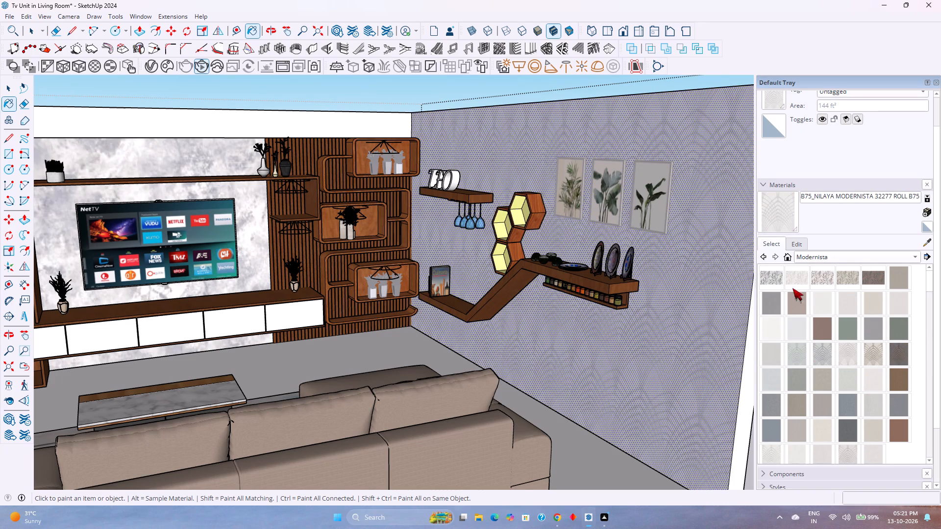
{"action": "left_click", "coordinate": [770, 277]}
{"action": "left_click", "coordinate": [644, 334]}
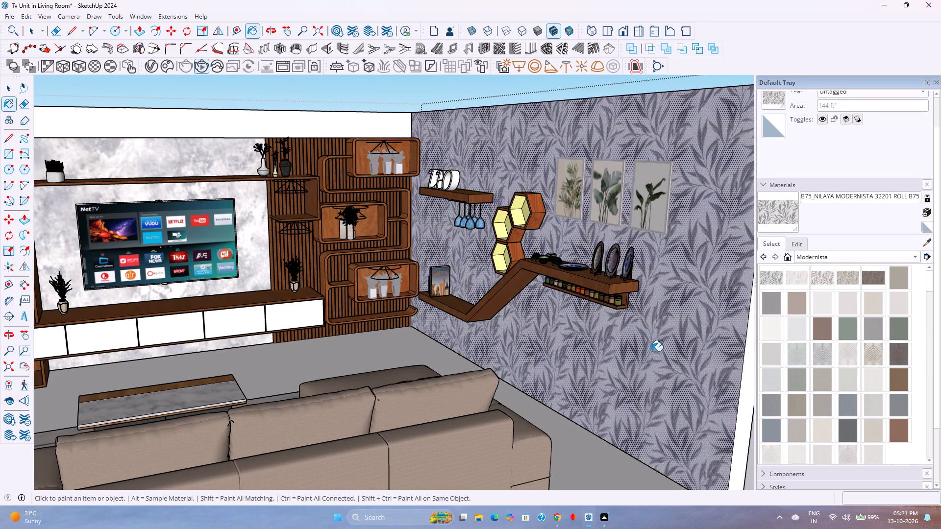
Switch the material library to the Asian Paints Whites collection.
{"action": "left_click", "coordinate": [819, 253]}
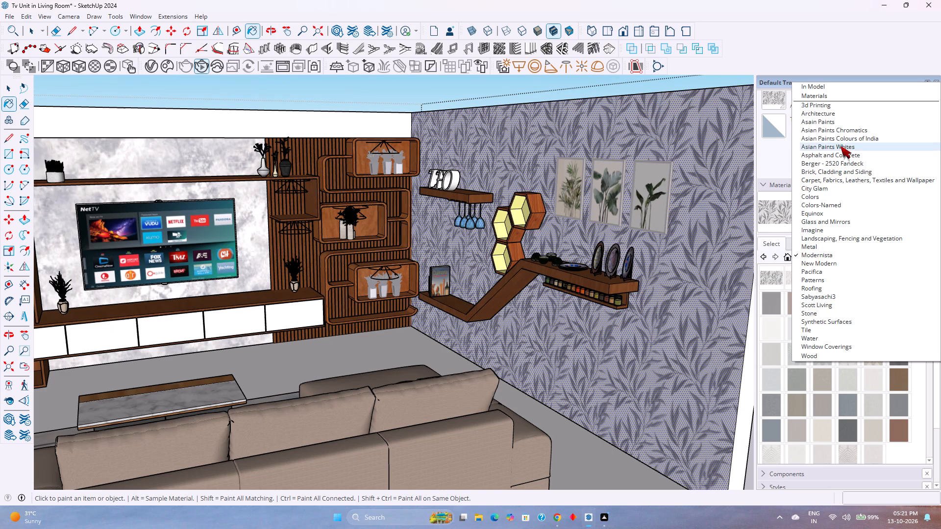
{"action": "left_click", "coordinate": [840, 147]}
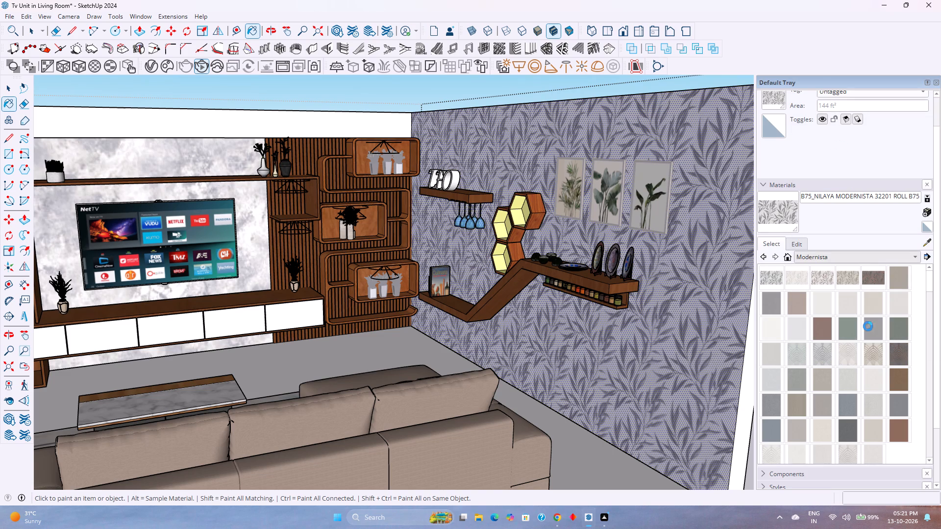
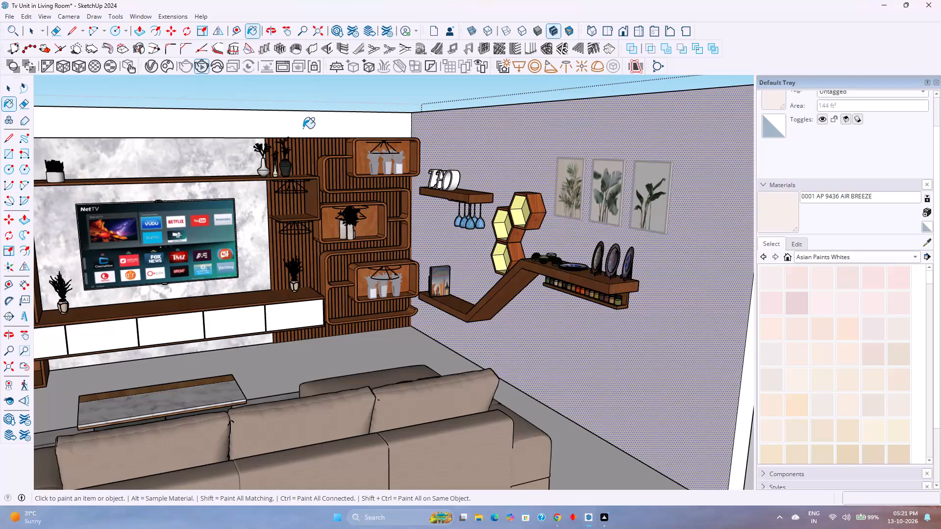
Open the geometric wall panel opposite the floating shelves and push its raised lower grey triangle back about 1 1/4".
{"action": "scroll", "coordinate": [303, 128], "scroll_direction": "down", "scroll_amount": 4}
{"action": "middle_click_drag", "start_coordinate": [301, 134], "coordinate": [257, 297]}
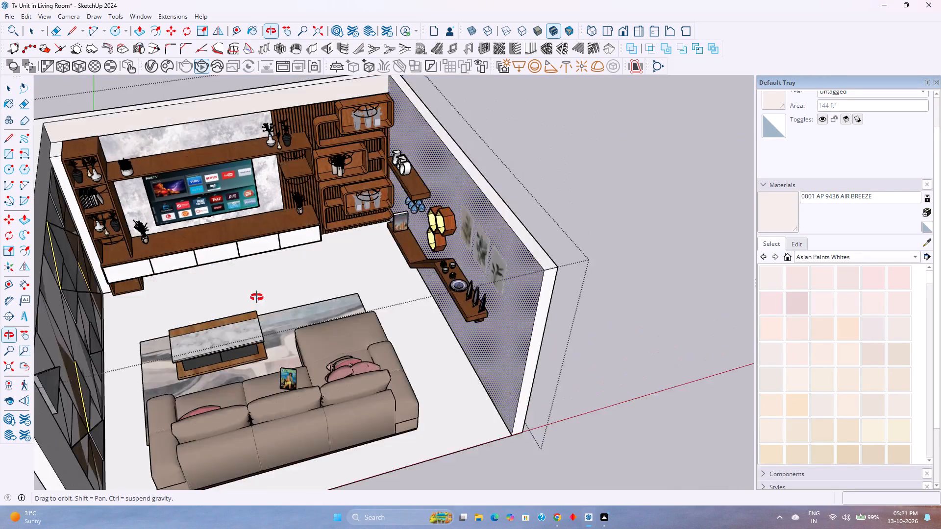
{"action": "middle_click_drag", "start_coordinate": [257, 297], "coordinate": [106, 321]}
{"action": "middle_click", "coordinate": [106, 321]}
{"action": "middle_click_drag", "start_coordinate": [112, 223], "coordinate": [225, 298], "text": "shift"}
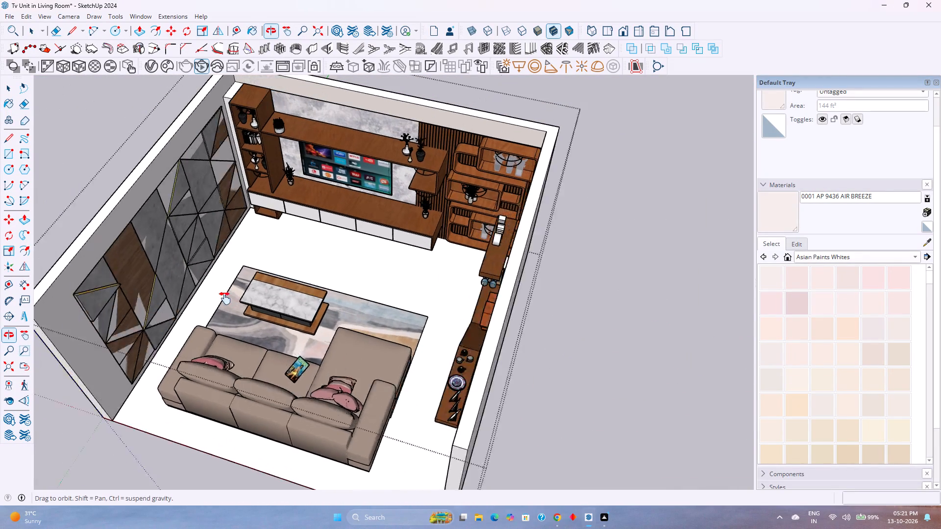
{"action": "middle_click_drag", "start_coordinate": [225, 298], "coordinate": [264, 323], "text": "shift"}
{"action": "middle_click", "coordinate": [264, 323], "text": "shift"}
{"action": "left_click", "coordinate": [226, 278]}
{"action": "key", "text": "space"}
{"action": "scroll", "coordinate": [235, 365], "scroll_direction": "up", "scroll_amount": 7}
{"action": "double_click", "coordinate": [169, 354]}
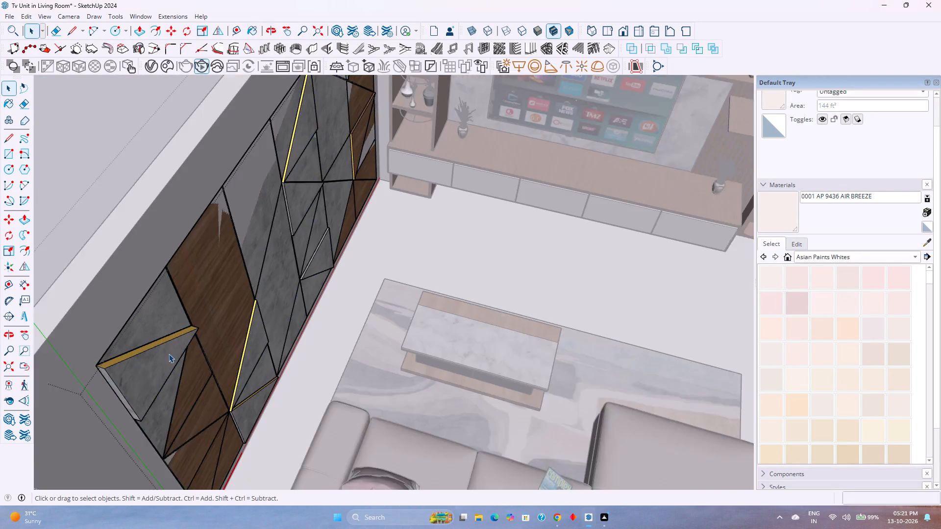
{"action": "scroll", "coordinate": [169, 354], "scroll_direction": "up", "scroll_amount": 3}
{"action": "double_click", "coordinate": [169, 354]}
{"action": "left_click", "coordinate": [169, 354]}
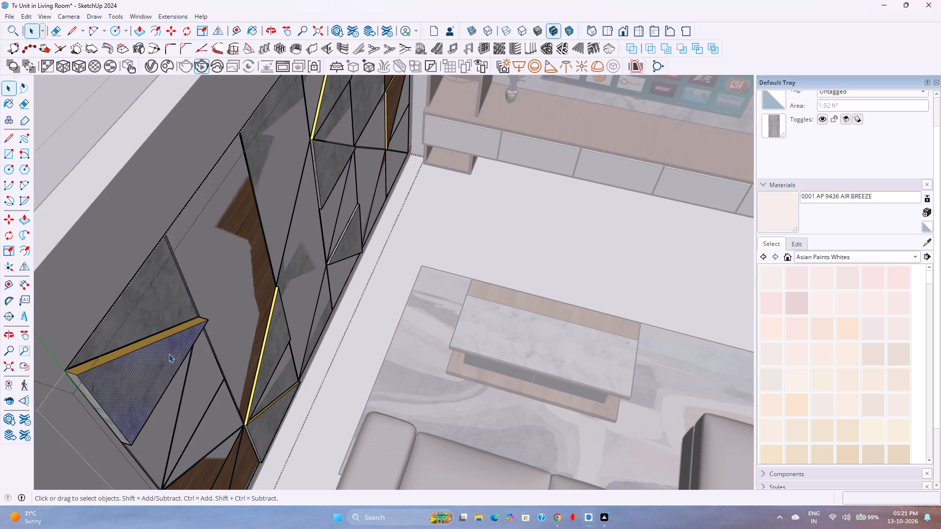
{"action": "key", "text": "p"}
{"action": "left_click", "coordinate": [157, 361]}
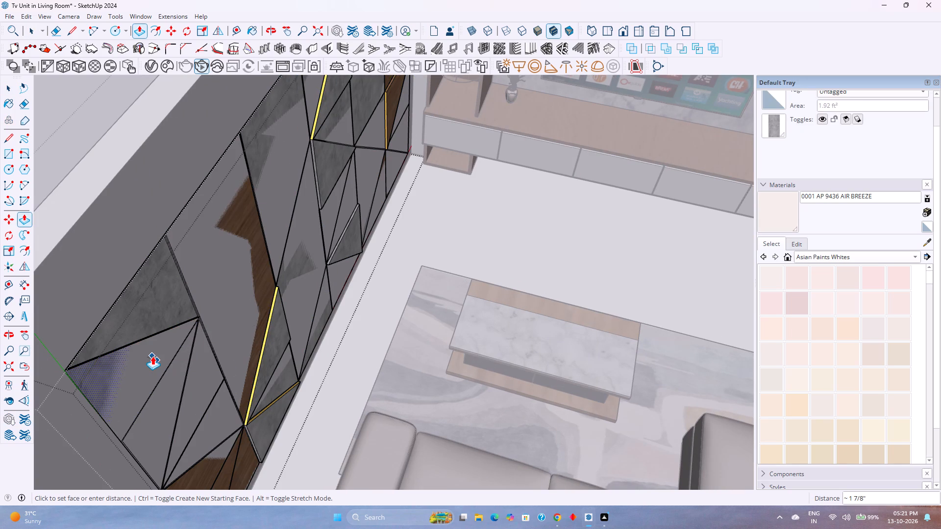
{"action": "left_click", "coordinate": [268, 355]}
{"action": "key", "text": "space"}
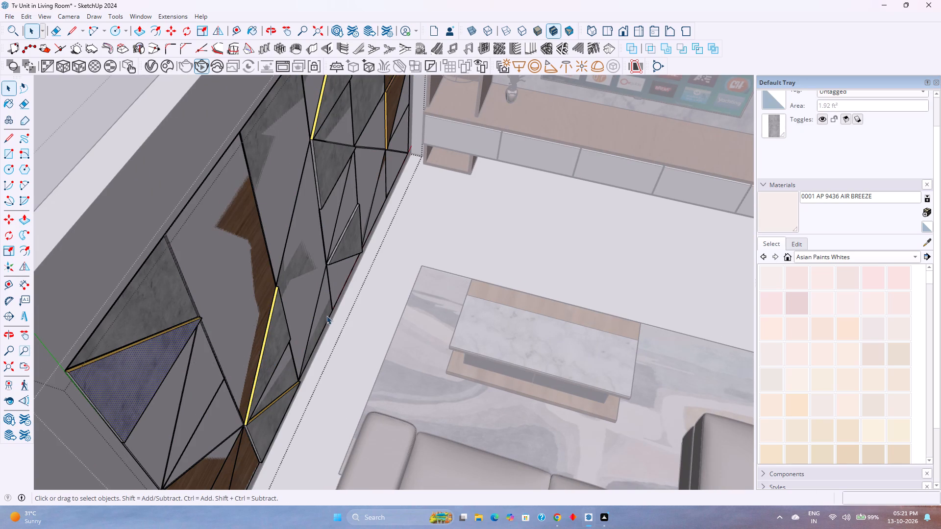
{"action": "scroll", "coordinate": [339, 307], "scroll_direction": "down", "scroll_amount": 1}
{"action": "scroll", "coordinate": [357, 289], "scroll_direction": "down", "scroll_amount": 1, "text": "shift"}
{"action": "middle_click_drag", "start_coordinate": [358, 289], "coordinate": [363, 450], "text": "shift"}
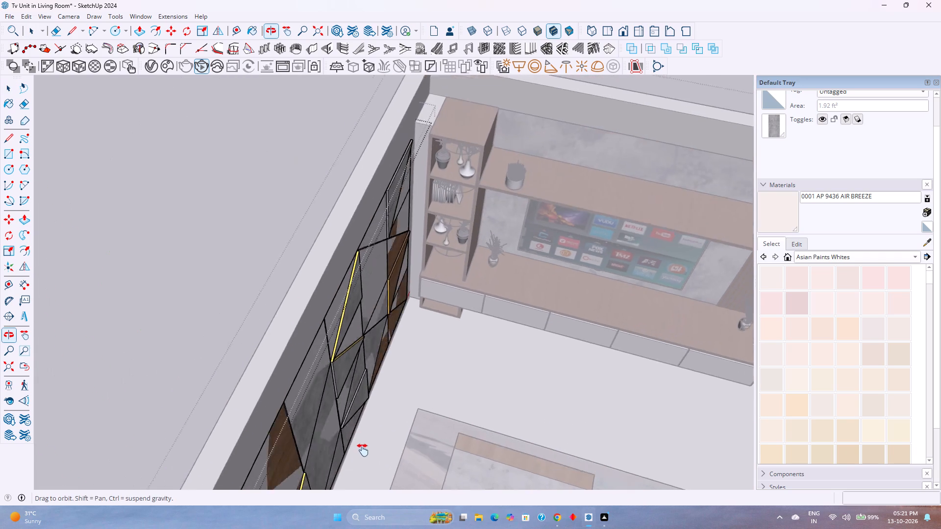
{"action": "middle_click_drag", "start_coordinate": [363, 450], "coordinate": [360, 460], "text": "shift"}
{"action": "middle_click_drag", "start_coordinate": [357, 455], "coordinate": [358, 433], "text": "shift"}
{"action": "scroll", "coordinate": [381, 390], "scroll_direction": "down", "scroll_amount": 2}
{"action": "key", "text": "Escape"}
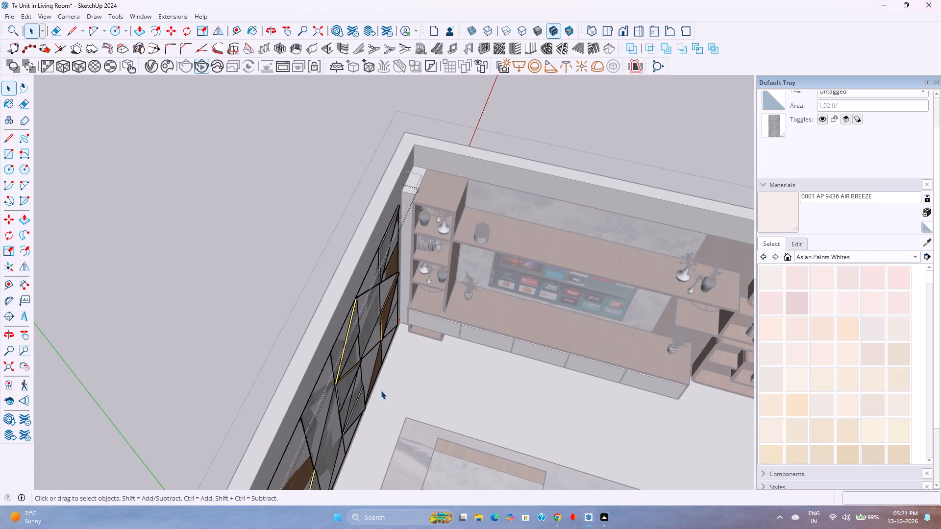
{"action": "scroll", "coordinate": [353, 379], "scroll_direction": "down", "scroll_amount": 1}
{"action": "middle_click_drag", "start_coordinate": [353, 379], "coordinate": [375, 305]}
{"action": "middle_click", "coordinate": [375, 305]}
{"action": "key", "text": "Escape"}
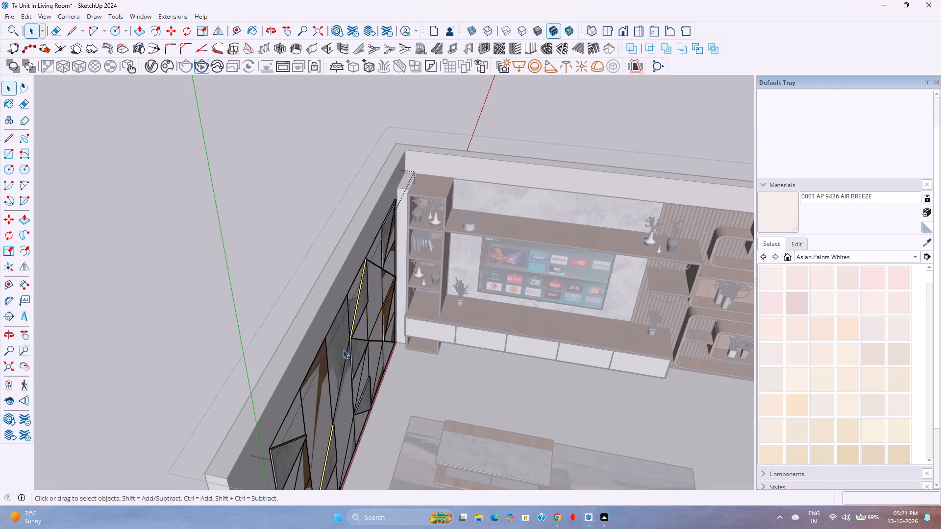
Scale the whole wall panel to 0.60 of its length, keeping its end beside the TV unit fixed.
{"action": "left_click", "coordinate": [343, 355]}
{"action": "middle_click_drag", "start_coordinate": [350, 383], "coordinate": [291, 313]}
{"action": "middle_click", "coordinate": [291, 313]}
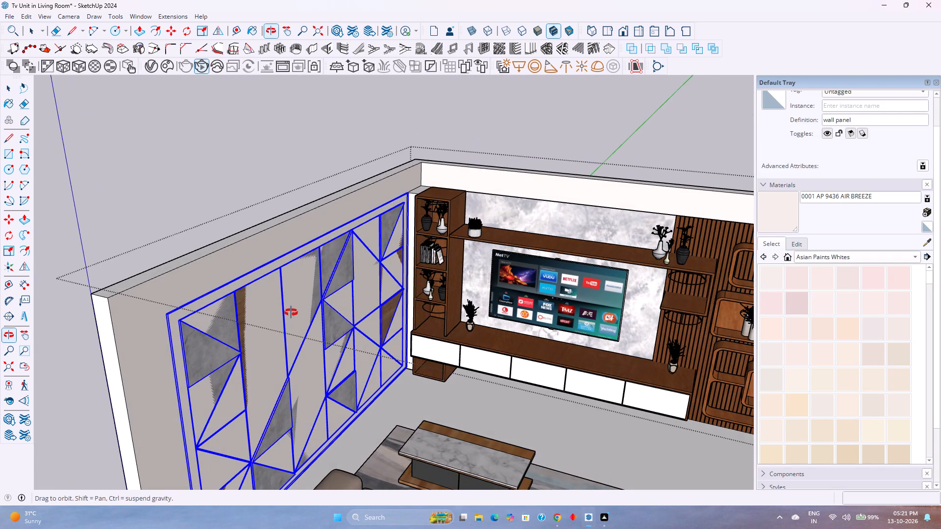
{"action": "key", "text": "s"}
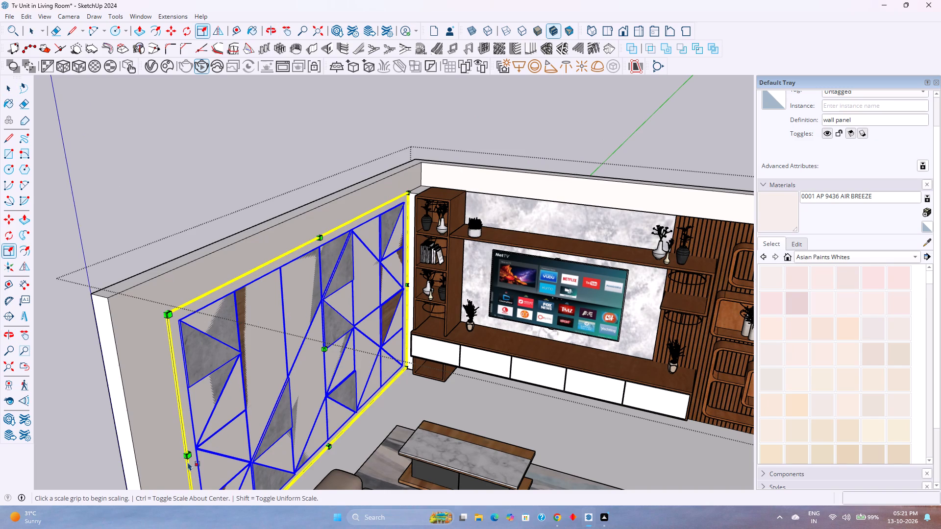
{"action": "scroll", "coordinate": [186, 459], "scroll_direction": "up", "scroll_amount": 20}
{"action": "scroll", "coordinate": [186, 459], "scroll_direction": "up", "scroll_amount": 8}
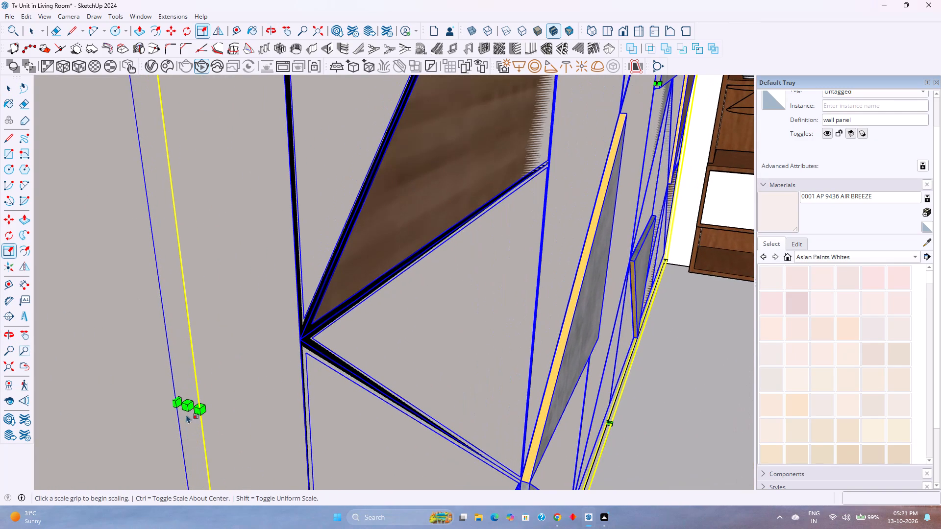
{"action": "left_click", "coordinate": [185, 406]}
{"action": "scroll", "coordinate": [230, 374], "scroll_direction": "down", "scroll_amount": 18}
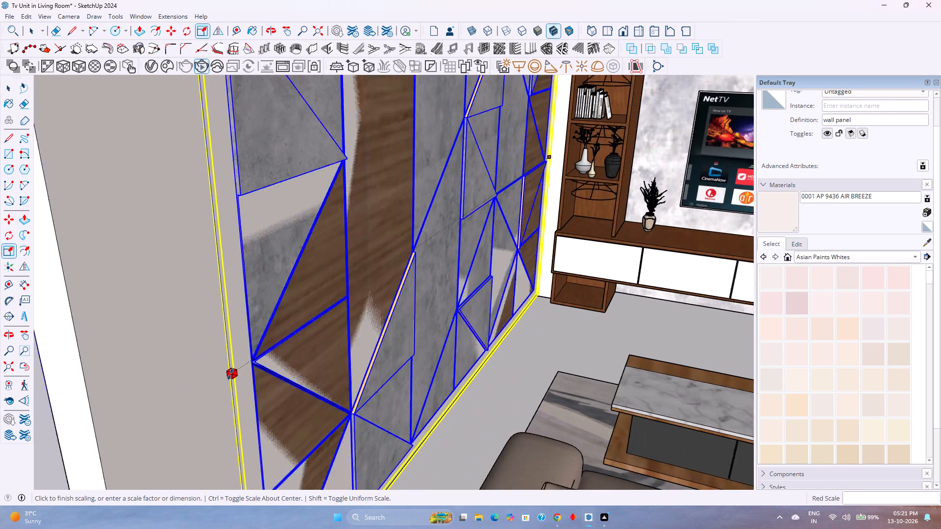
{"action": "scroll", "coordinate": [230, 374], "scroll_direction": "down", "scroll_amount": 7}
{"action": "scroll", "coordinate": [342, 312], "scroll_direction": "down", "scroll_amount": 1}
{"action": "middle_click_drag", "start_coordinate": [342, 312], "coordinate": [347, 379]}
{"action": "middle_click_drag", "start_coordinate": [346, 379], "coordinate": [349, 360]}
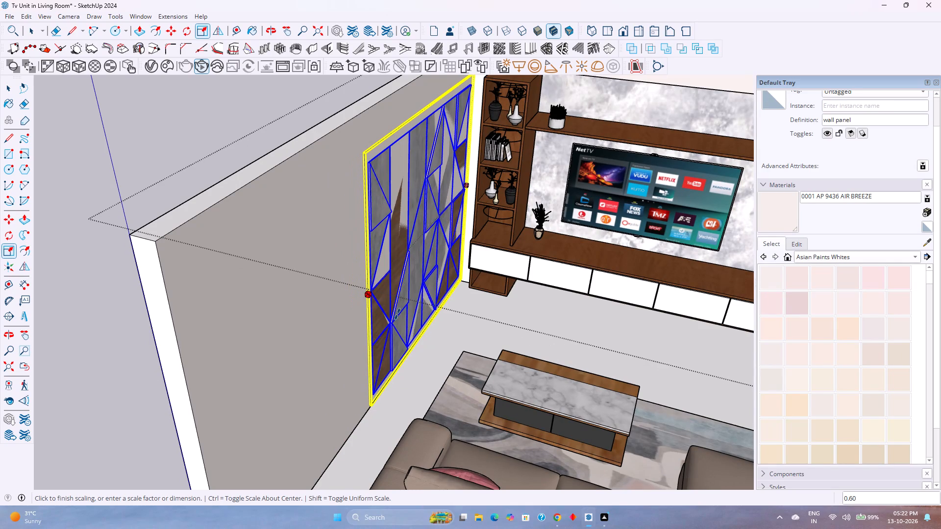
{"action": "left_click", "coordinate": [397, 314]}
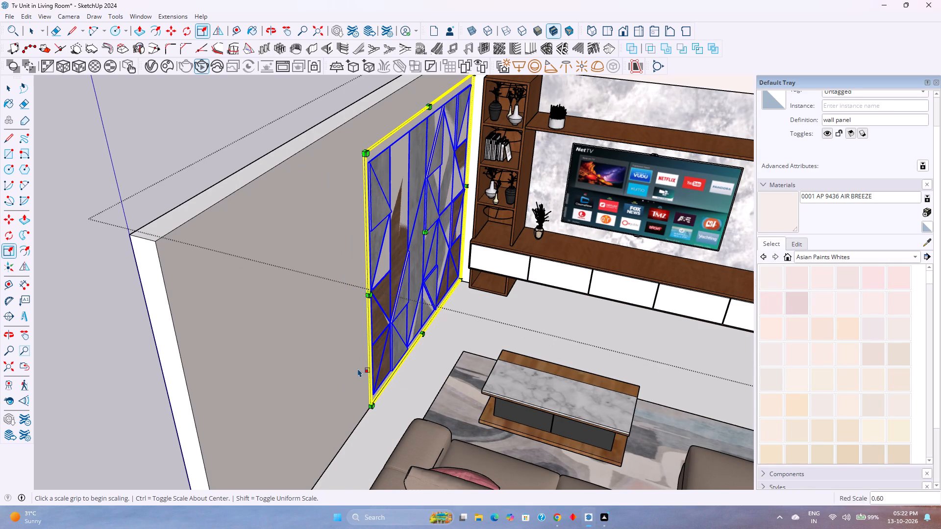
{"action": "key", "text": "space"}
Examine the narrowed wall panel and the bare wall surface beside it.
{"action": "scroll", "coordinate": [389, 363], "scroll_direction": "down", "scroll_amount": 2}
{"action": "middle_click_drag", "start_coordinate": [389, 363], "coordinate": [326, 350]}
{"action": "middle_click", "coordinate": [325, 349]}
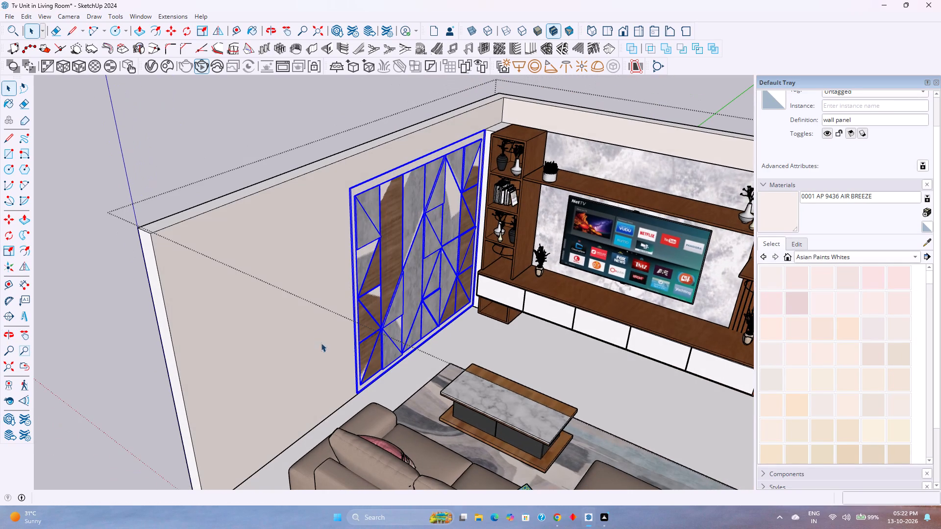
{"action": "key", "text": "Escape"}
{"action": "scroll", "coordinate": [297, 312], "scroll_direction": "up", "scroll_amount": 3}
{"action": "middle_click_drag", "start_coordinate": [297, 312], "coordinate": [261, 259]}
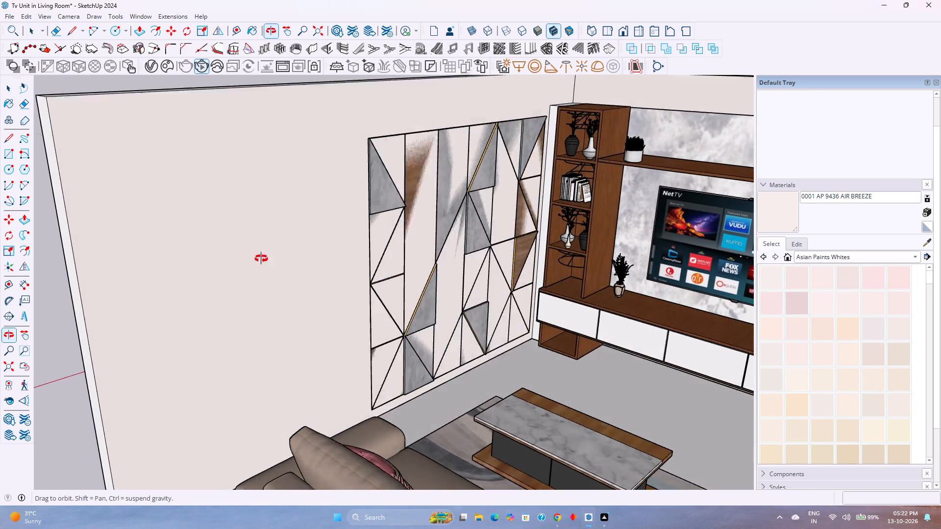
{"action": "middle_click_drag", "start_coordinate": [261, 259], "coordinate": [280, 251]}
{"action": "middle_click", "coordinate": [280, 250]}
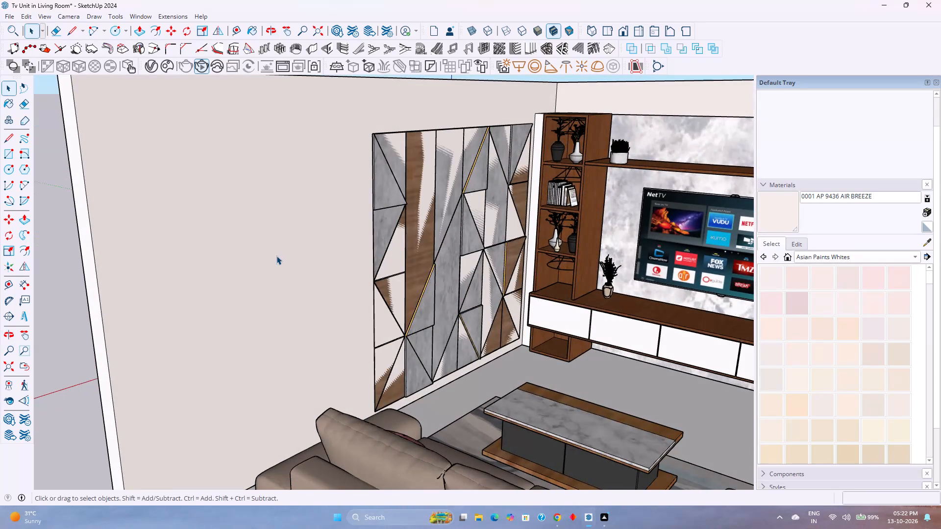
{"action": "double_click", "coordinate": [276, 256]}
{"action": "scroll", "coordinate": [276, 256], "scroll_direction": "up", "scroll_amount": 3}
{"action": "left_click", "coordinate": [276, 256]}
{"action": "scroll", "coordinate": [276, 256], "scroll_direction": "down", "scroll_amount": 4}
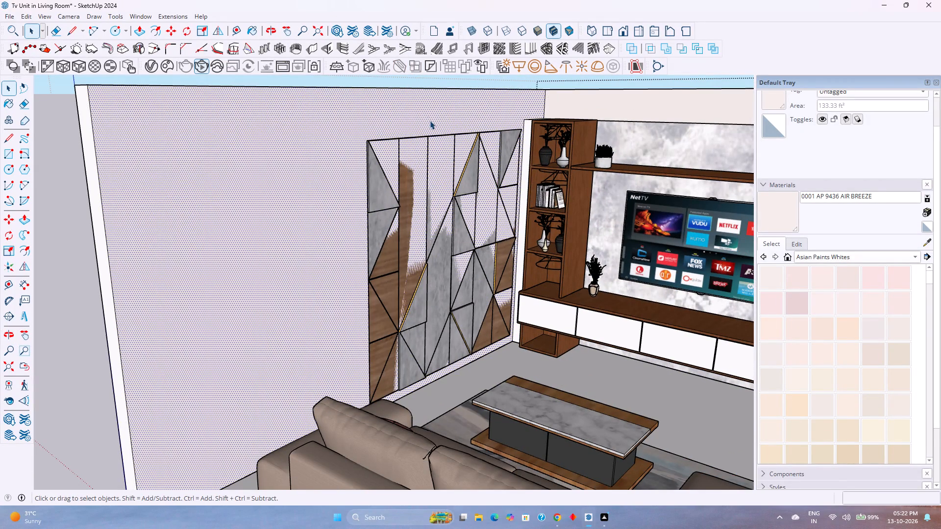
{"action": "scroll", "coordinate": [508, 147], "scroll_direction": "up", "scroll_amount": 4}
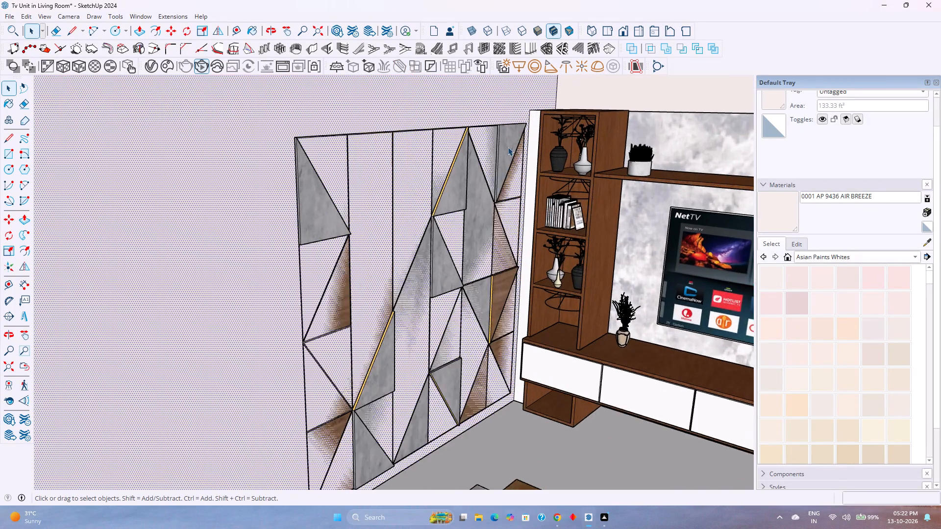
Move the wall panel about 2 1/2" along the green axis to meet the corner beside the TV unit.
{"action": "scroll", "coordinate": [508, 147], "scroll_direction": "up", "scroll_amount": 1}
{"action": "middle_click_drag", "start_coordinate": [508, 147], "coordinate": [489, 245]}
{"action": "left_click", "coordinate": [488, 249]}
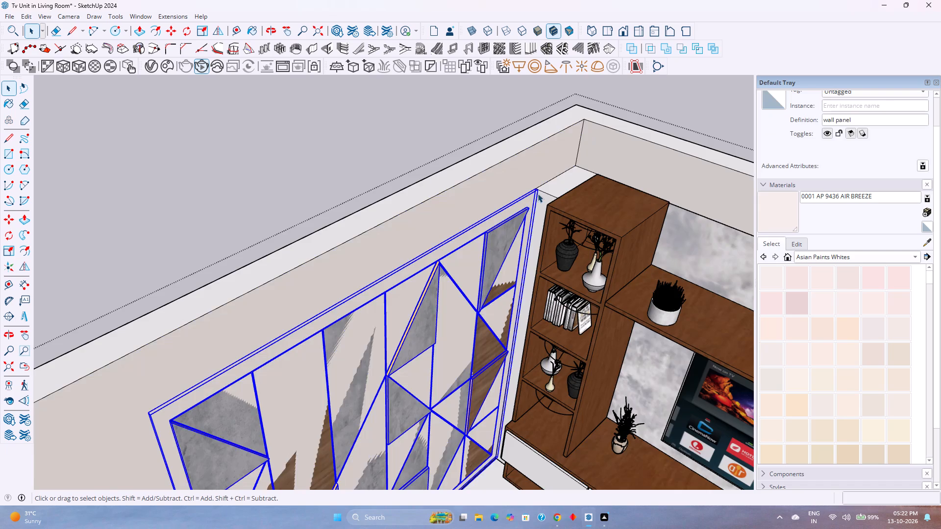
{"action": "scroll", "coordinate": [538, 193], "scroll_direction": "up", "scroll_amount": 11}
{"action": "middle_click_drag", "start_coordinate": [514, 234], "coordinate": [443, 230]}
{"action": "middle_click", "coordinate": [443, 230]}
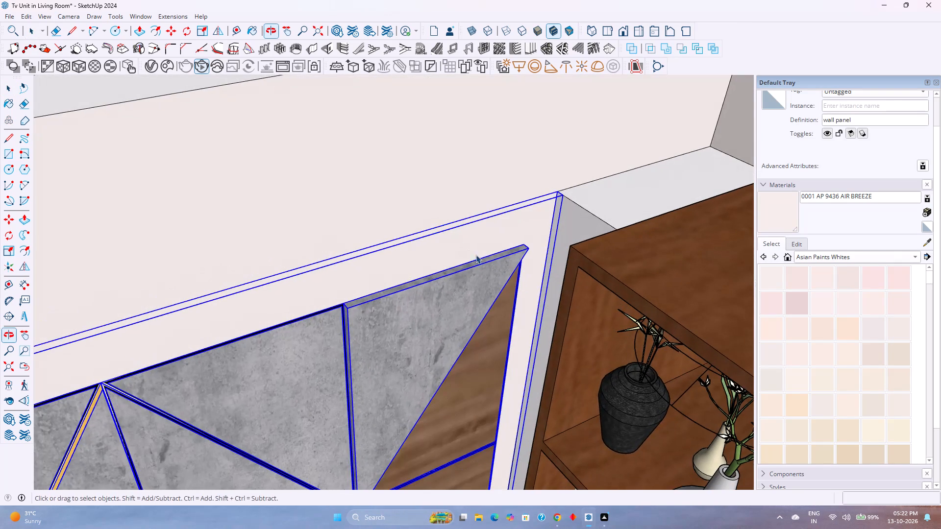
{"action": "key", "text": "m"}
{"action": "scroll", "coordinate": [520, 247], "scroll_direction": "up", "scroll_amount": 7}
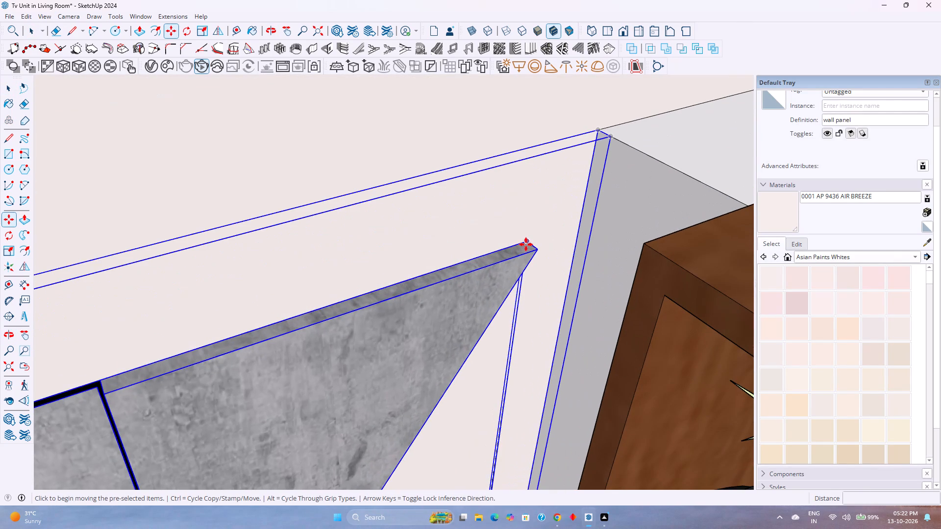
{"action": "left_click", "coordinate": [526, 244]}
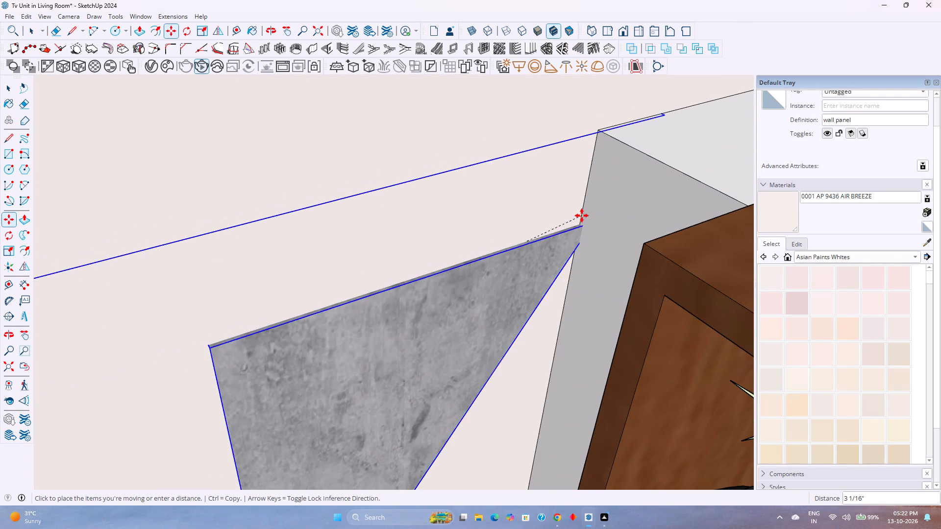
{"action": "key", "text": "Left"}
{"action": "left_click", "coordinate": [583, 216]}
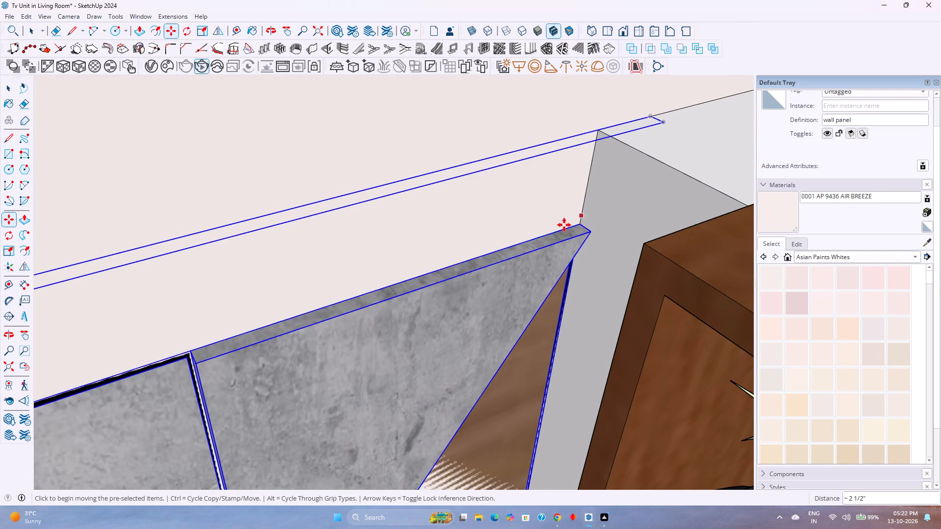
Inspect the moved wall panel's outer side and its lower corner near the sofa and floor.
{"action": "scroll", "coordinate": [542, 236], "scroll_direction": "down", "scroll_amount": 9}
{"action": "scroll", "coordinate": [495, 275], "scroll_direction": "down", "scroll_amount": 2}
{"action": "middle_click_drag", "start_coordinate": [453, 314], "coordinate": [528, 190], "text": "shift"}
{"action": "middle_click", "coordinate": [542, 179], "text": "shift"}
{"action": "scroll", "coordinate": [578, 162], "scroll_direction": "down", "scroll_amount": 4}
{"action": "middle_click_drag", "start_coordinate": [472, 276], "coordinate": [604, 192], "text": "shift"}
{"action": "middle_click", "coordinate": [605, 191], "text": "shift"}
{"action": "scroll", "coordinate": [591, 204], "scroll_direction": "down", "scroll_amount": 4}
{"action": "middle_click_drag", "start_coordinate": [495, 272], "coordinate": [547, 213], "text": "shift"}
{"action": "middle_click", "coordinate": [548, 213], "text": "shift"}
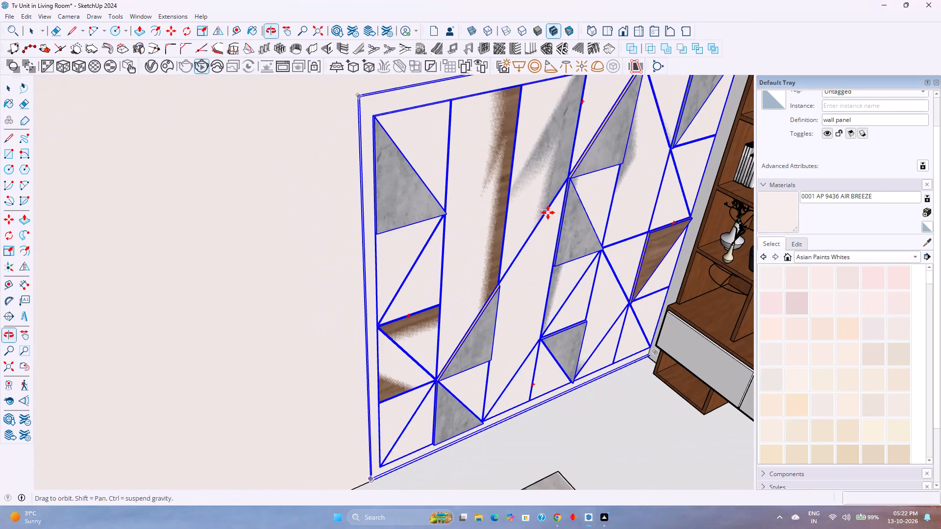
{"action": "middle_click_drag", "start_coordinate": [392, 454], "coordinate": [427, 365]}
{"action": "middle_click", "coordinate": [427, 365]}
{"action": "scroll", "coordinate": [427, 365], "scroll_direction": "up", "scroll_amount": 4}
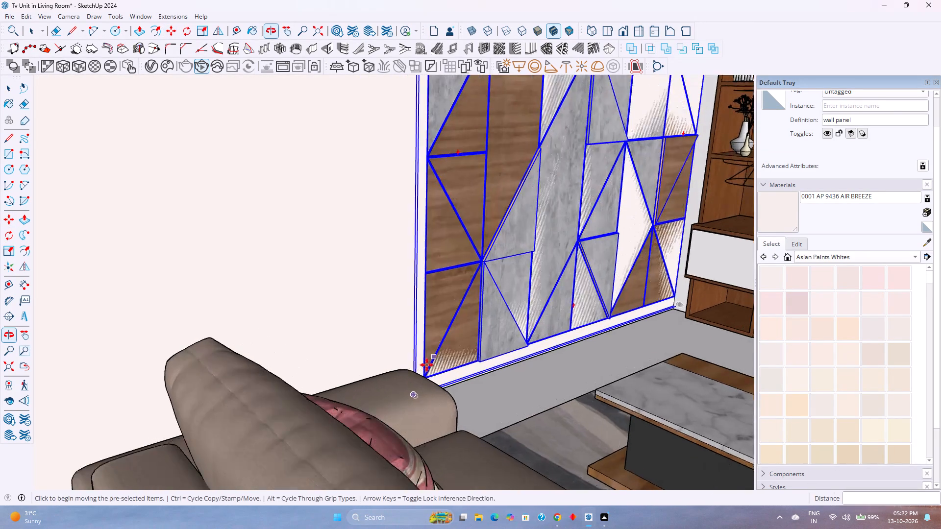
{"action": "scroll", "coordinate": [448, 370], "scroll_direction": "up", "scroll_amount": 4}
{"action": "scroll", "coordinate": [506, 346], "scroll_direction": "up", "scroll_amount": 2}
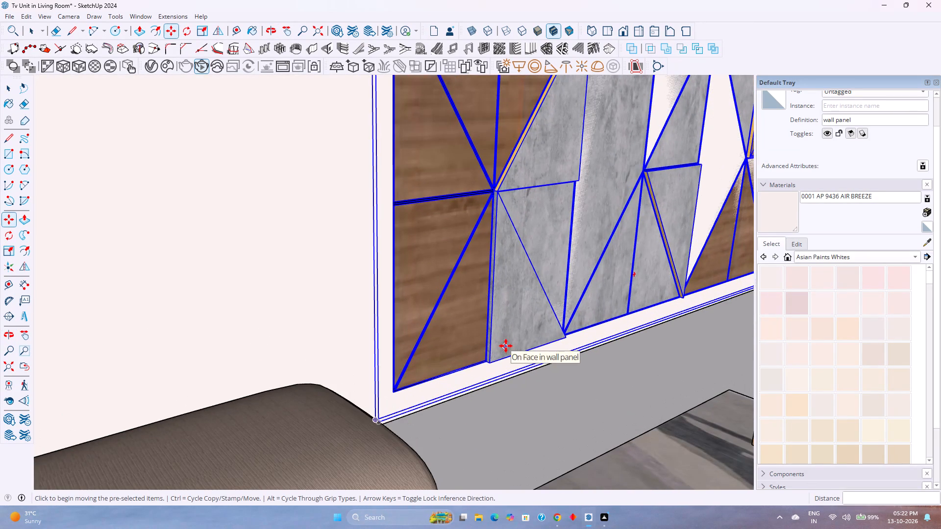
{"action": "key", "text": "space"}
{"action": "middle_click_drag", "start_coordinate": [515, 317], "coordinate": [492, 441]}
{"action": "middle_click", "coordinate": [492, 441]}
{"action": "scroll", "coordinate": [512, 308], "scroll_direction": "up", "scroll_amount": 2}
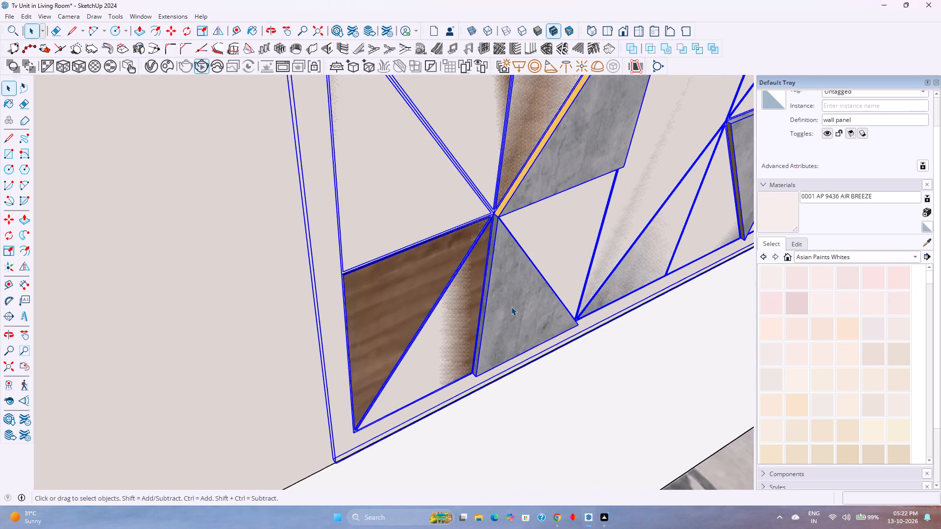
{"action": "middle_click_drag", "start_coordinate": [511, 307], "coordinate": [520, 380]}
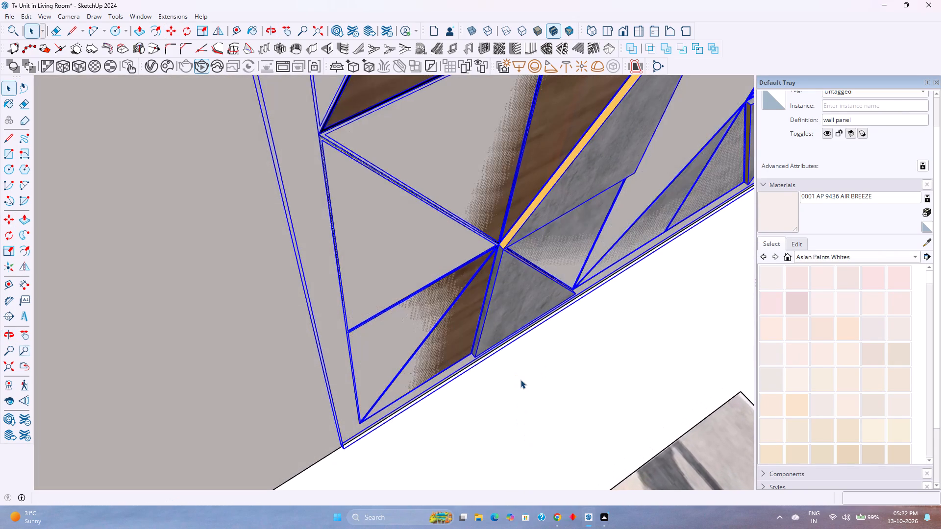
{"action": "key", "text": "Escape"}
{"action": "key", "text": "space"}
{"action": "scroll", "coordinate": [520, 380], "scroll_direction": "down", "scroll_amount": 10}
Place a vertical guide on the wall 1'6" from the panel's outer edge, on the side away from the TV unit.
{"action": "double_click", "coordinate": [383, 349]}
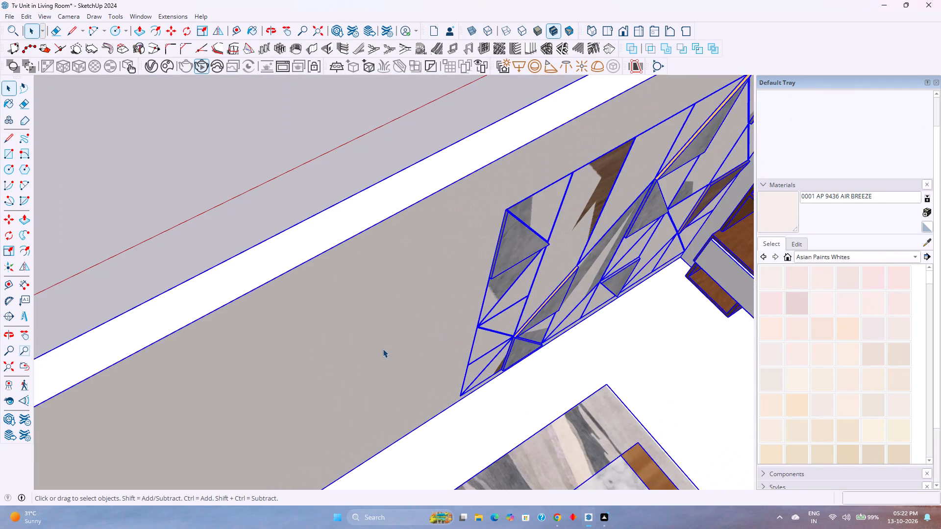
{"action": "middle_click_drag", "start_coordinate": [383, 349], "coordinate": [440, 276]}
{"action": "middle_click", "coordinate": [442, 273]}
{"action": "scroll", "coordinate": [452, 265], "scroll_direction": "down", "scroll_amount": 3}
{"action": "middle_click_drag", "start_coordinate": [458, 298], "coordinate": [455, 343], "text": "shift"}
{"action": "middle_click", "coordinate": [455, 344], "text": "shift"}
{"action": "middle_click_drag", "start_coordinate": [454, 351], "coordinate": [446, 305]}
{"action": "middle_click", "coordinate": [446, 297]}
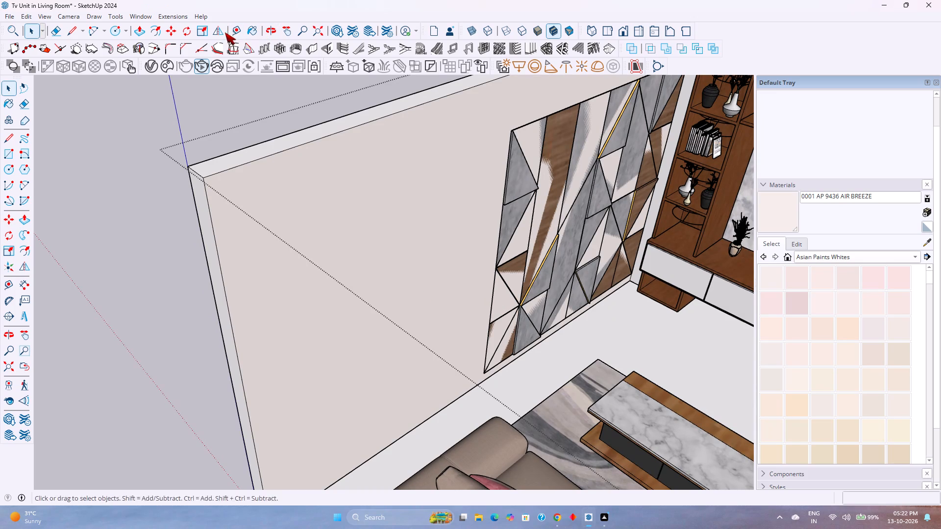
{"action": "left_click", "coordinate": [237, 31]}
{"action": "scroll", "coordinate": [525, 192], "scroll_direction": "up", "scroll_amount": 5}
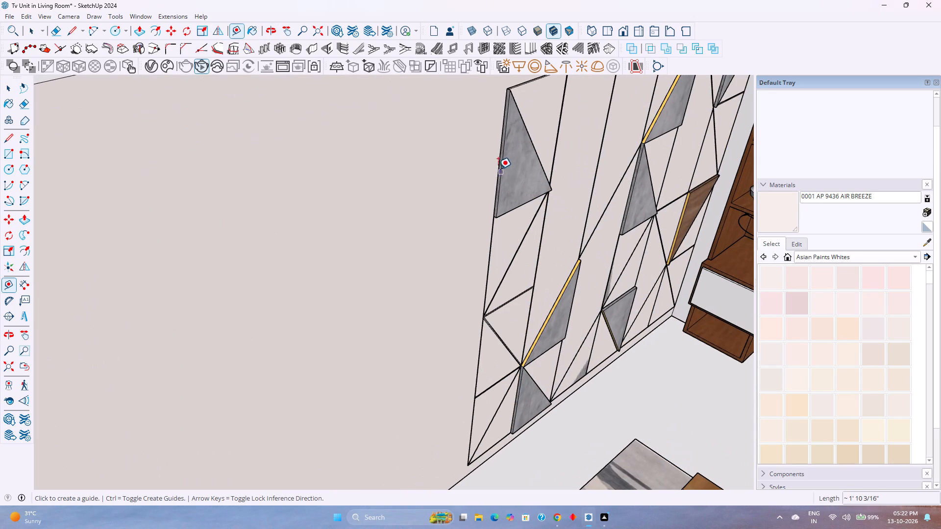
{"action": "left_click", "coordinate": [496, 165]}
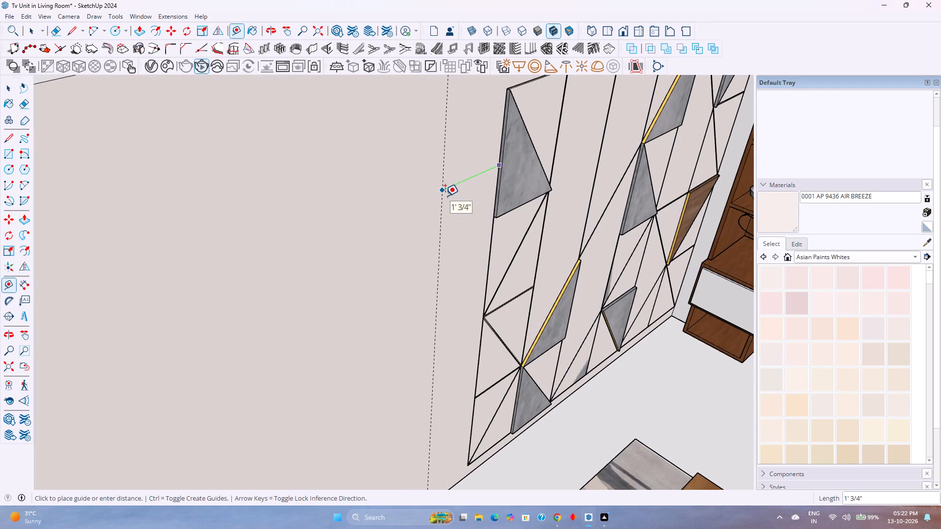
{"action": "key", "text": "1"}
{"action": "type", "text": "'6\""}
{"action": "key", "text": "Return"}
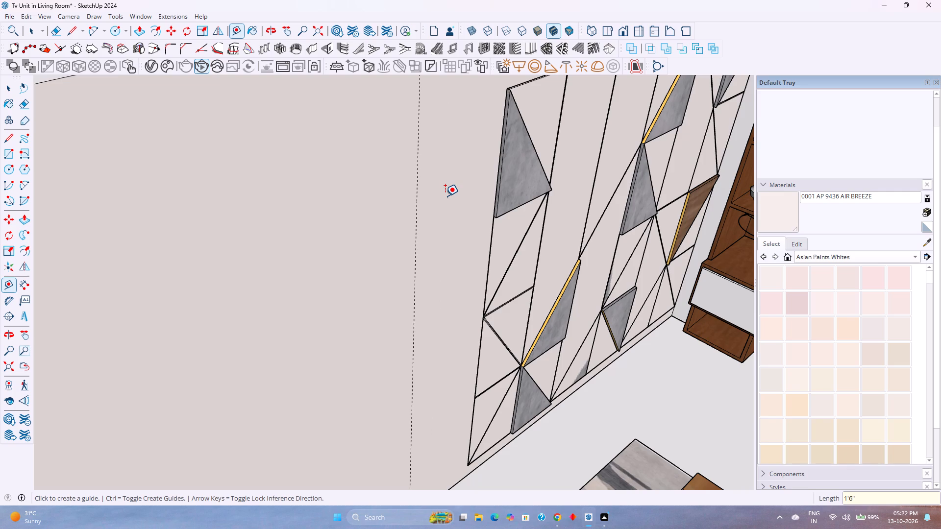
Place a horizontal guide on the wall beside the geometric panel, 2'6" above the wall's floor edge.
{"action": "scroll", "coordinate": [445, 196], "scroll_direction": "down", "scroll_amount": 5}
{"action": "left_click", "coordinate": [402, 438]}
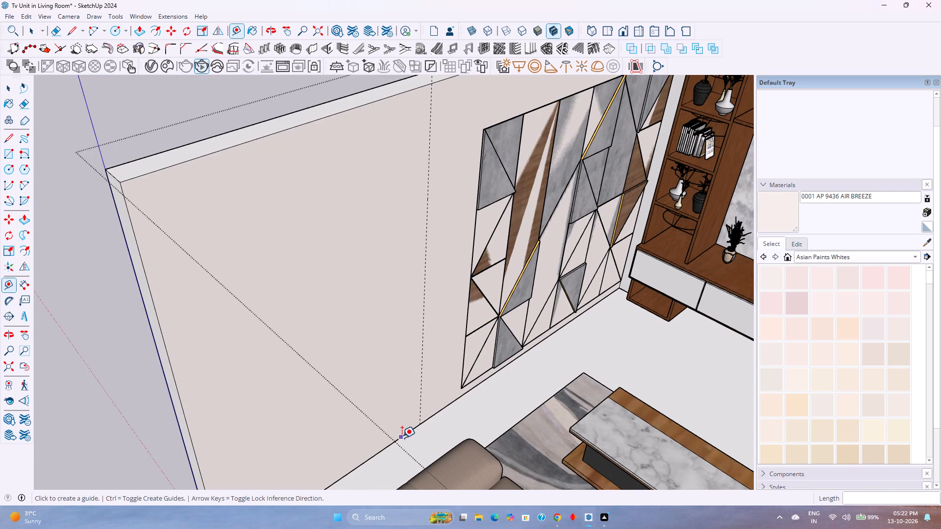
{"action": "type", "text": "3'"}
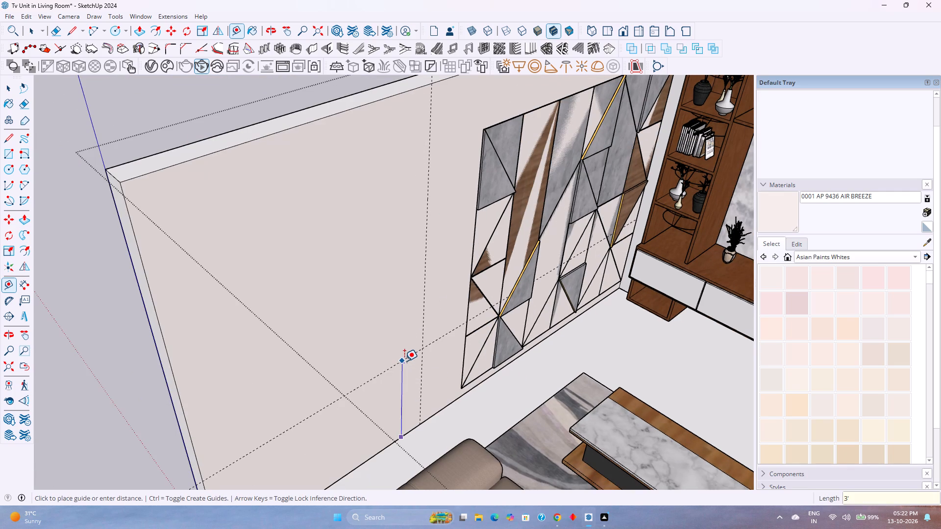
{"action": "key", "text": "Return"}
{"action": "scroll", "coordinate": [401, 359], "scroll_direction": "down", "scroll_amount": 10}
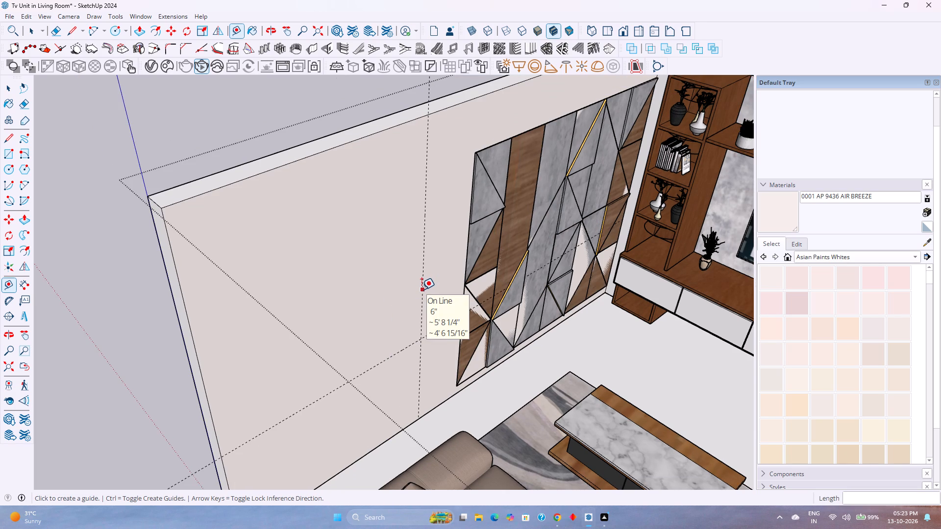
{"action": "type", "text": "2'6"}
{"action": "key", "text": "shift+quotedbl"}
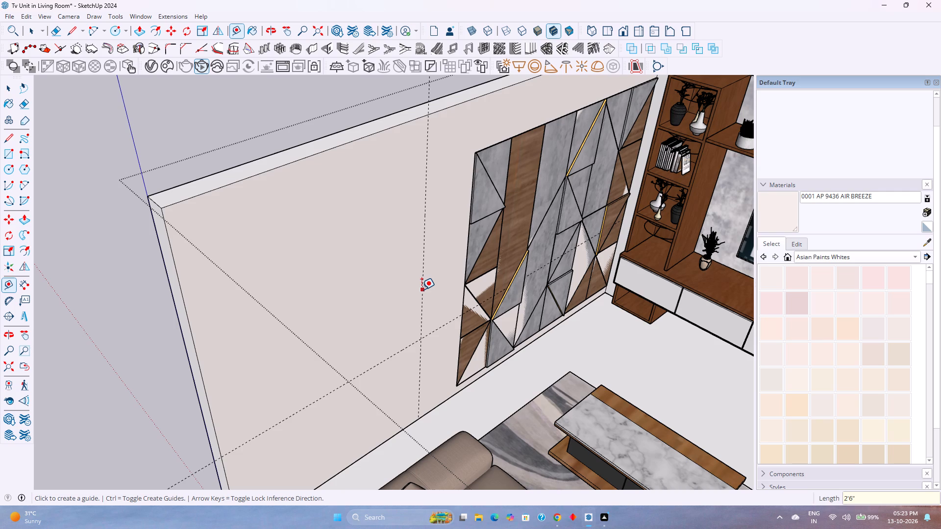
{"action": "key", "text": "Return"}
Place a second vertical guide 4' from the existing vertical guide, on the side away from the geometric panel.
{"action": "left_click", "coordinate": [421, 289]}
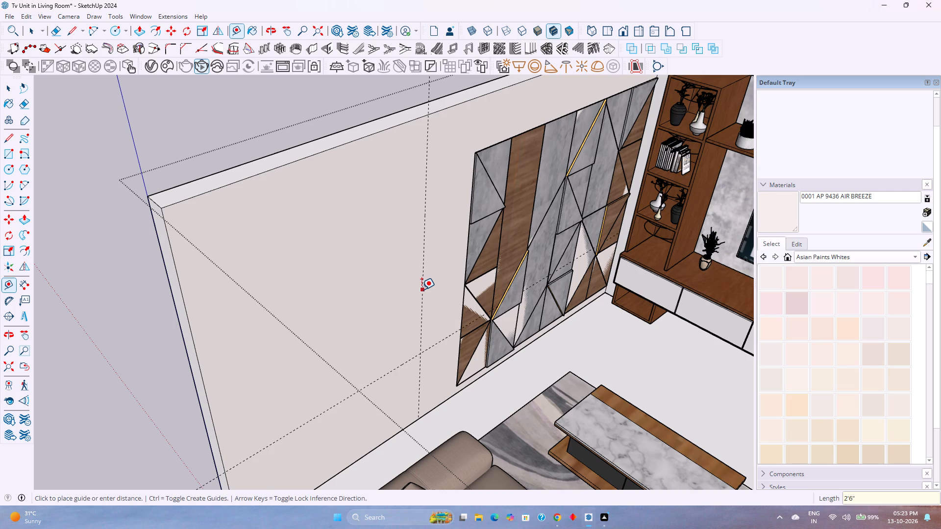
{"action": "type", "text": "4'"}
{"action": "key", "text": "Return"}
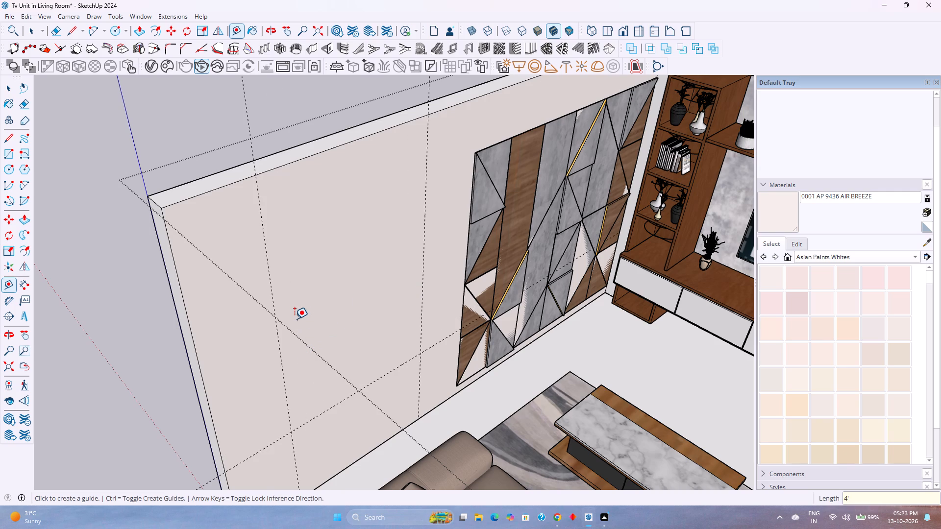
Place another horizontal guide on the wall 4'6" above the lower horizontal guide.
{"action": "left_click", "coordinate": [391, 371]}
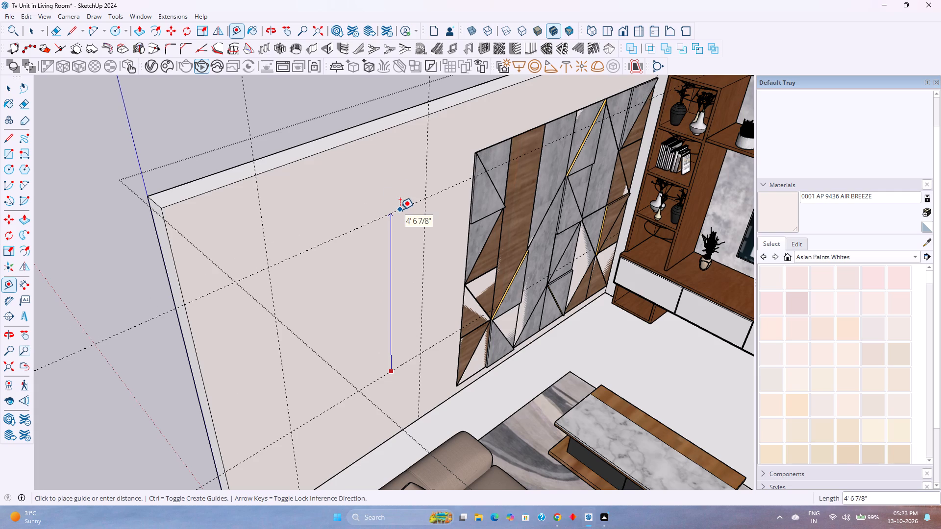
{"action": "type", "text": "4'"}
{"action": "key", "text": "Return"}
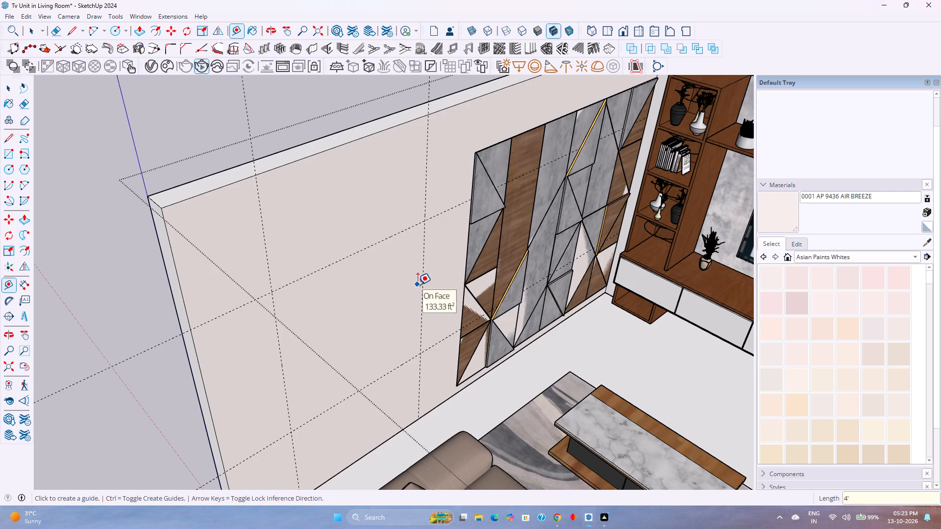
{"action": "middle_click_drag", "start_coordinate": [418, 294], "coordinate": [384, 227]}
{"action": "middle_click", "coordinate": [385, 227]}
{"action": "type", "text": "4'6\""}
{"action": "key", "text": "Return"}
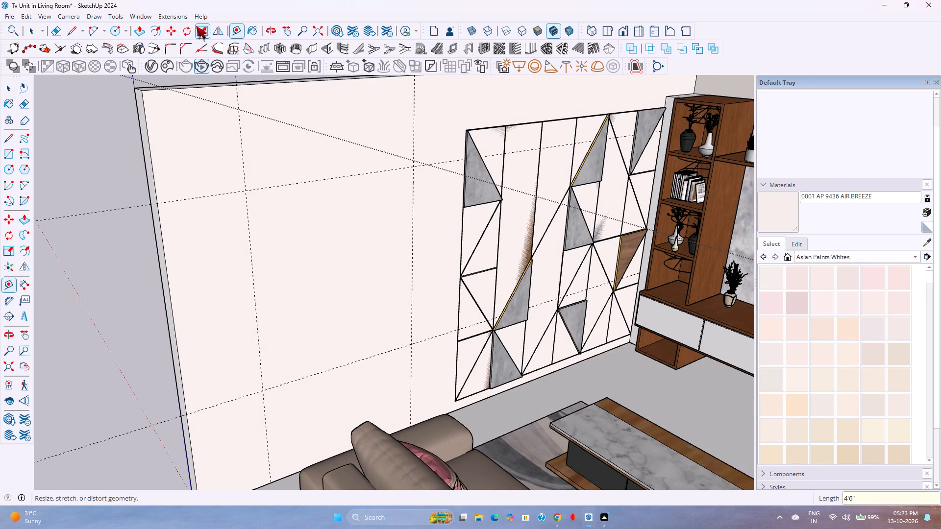
Draw a rectangle 4' wide and 4'6" high on the wall between the four guide intersections.
{"action": "key", "text": "r"}
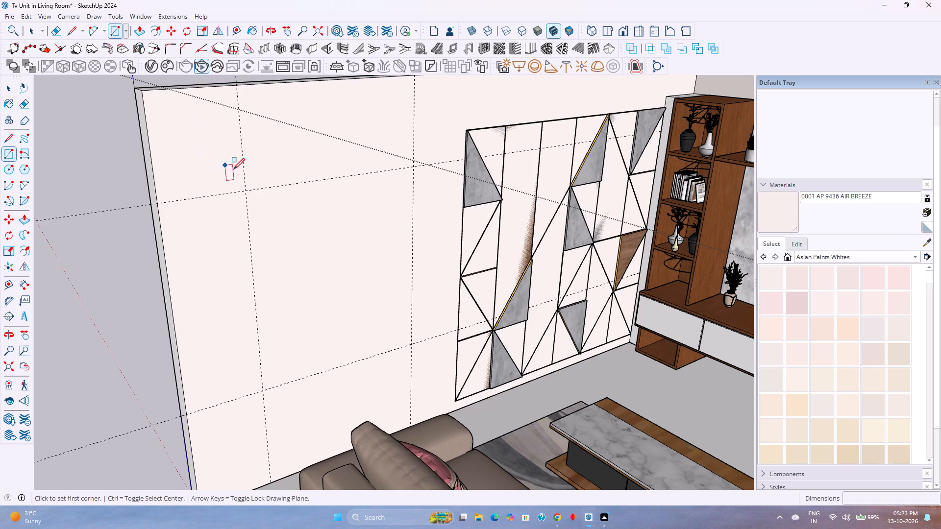
{"action": "left_click", "coordinate": [248, 190]}
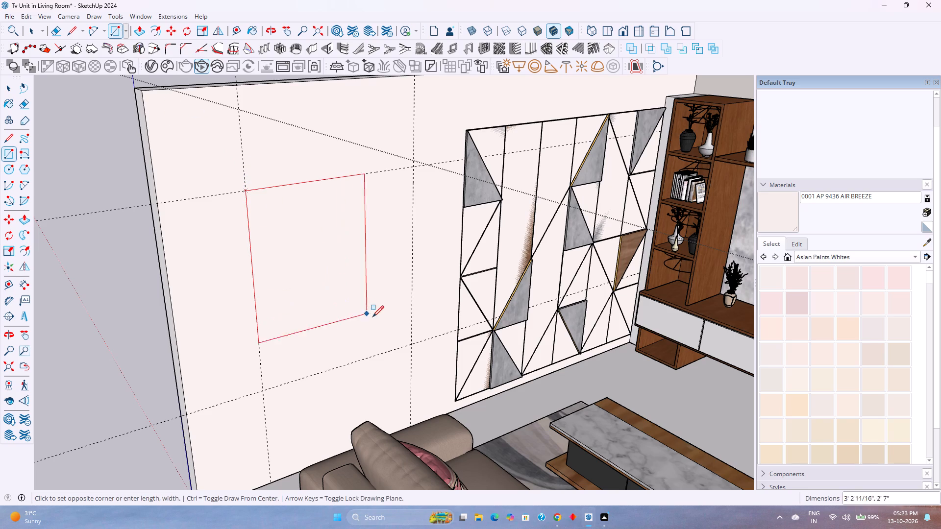
{"action": "left_click", "coordinate": [411, 344]}
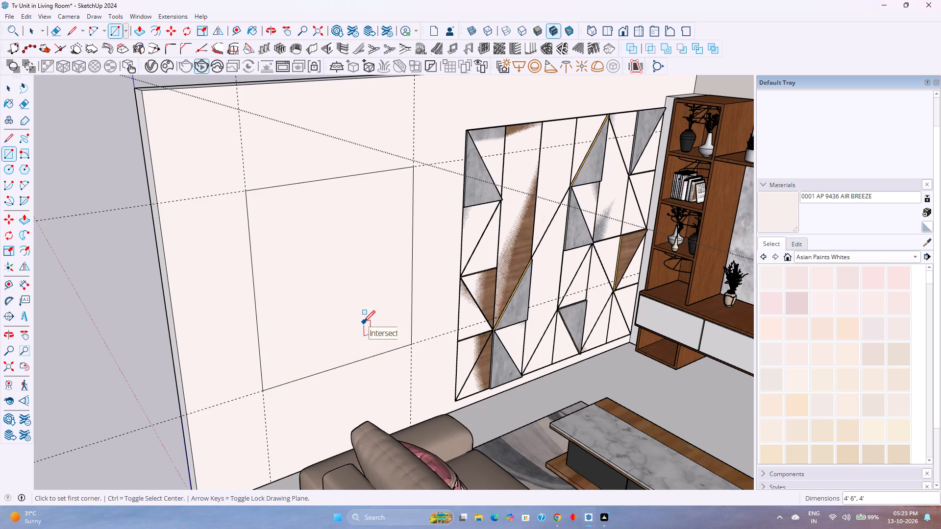
Push the rectangle through the full wall thickness to cut a window opening.
{"action": "key", "text": "p"}
{"action": "left_click", "coordinate": [343, 278]}
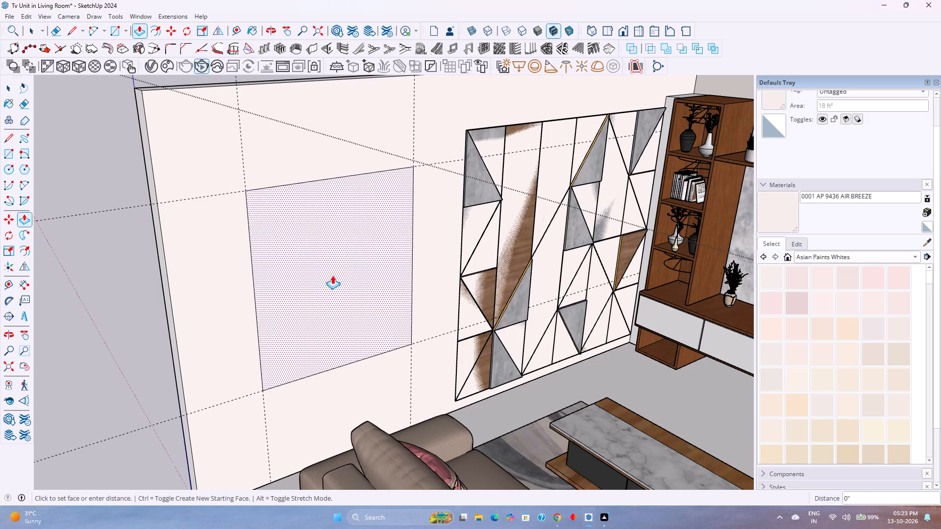
{"action": "left_click", "coordinate": [317, 272]}
{"action": "key", "text": "space"}
Delete all guides from the model.
{"action": "scroll", "coordinate": [297, 299], "scroll_direction": "down", "scroll_amount": 3}
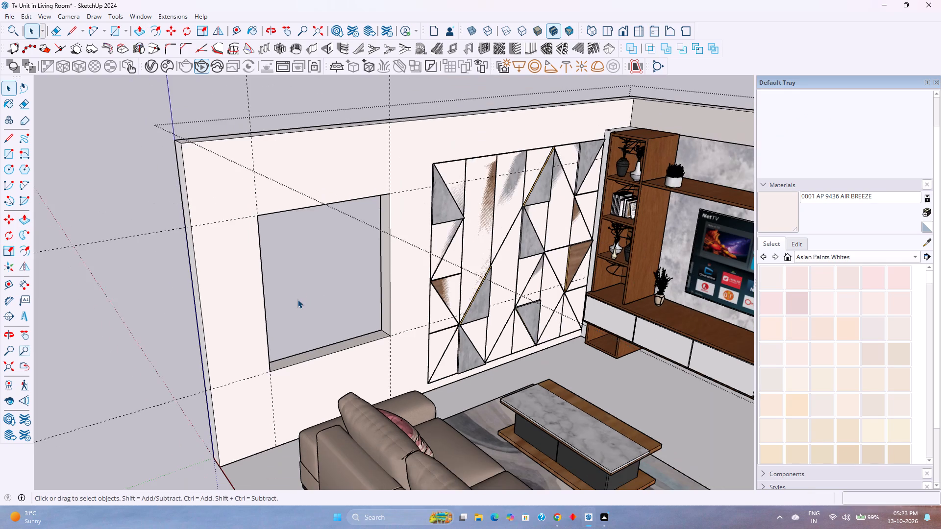
{"action": "middle_click_drag", "start_coordinate": [297, 299], "coordinate": [309, 300]}
{"action": "middle_click", "coordinate": [309, 300]}
{"action": "left_click", "coordinate": [24, 18]}
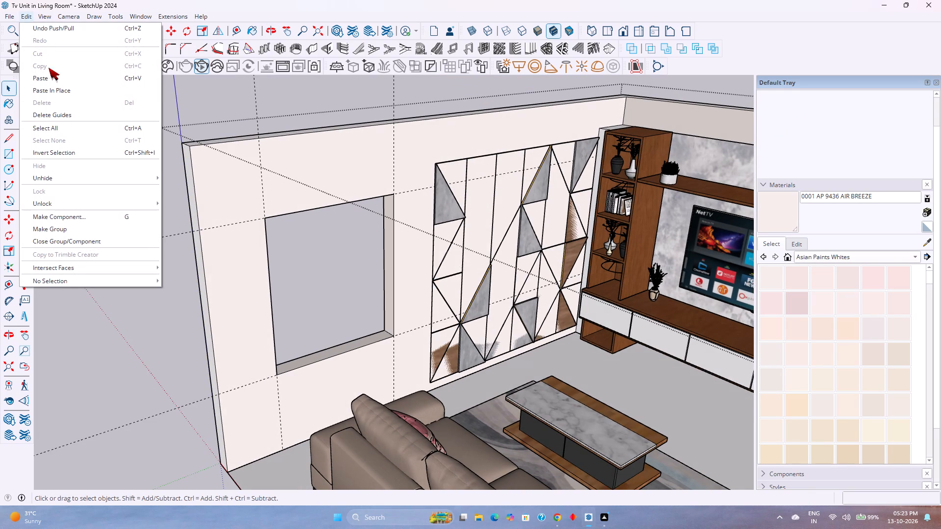
{"action": "left_click", "coordinate": [61, 117]}
View the opening from outside the wall and open 3D Warehouse.
{"action": "middle_click_drag", "start_coordinate": [184, 252], "coordinate": [199, 257]}
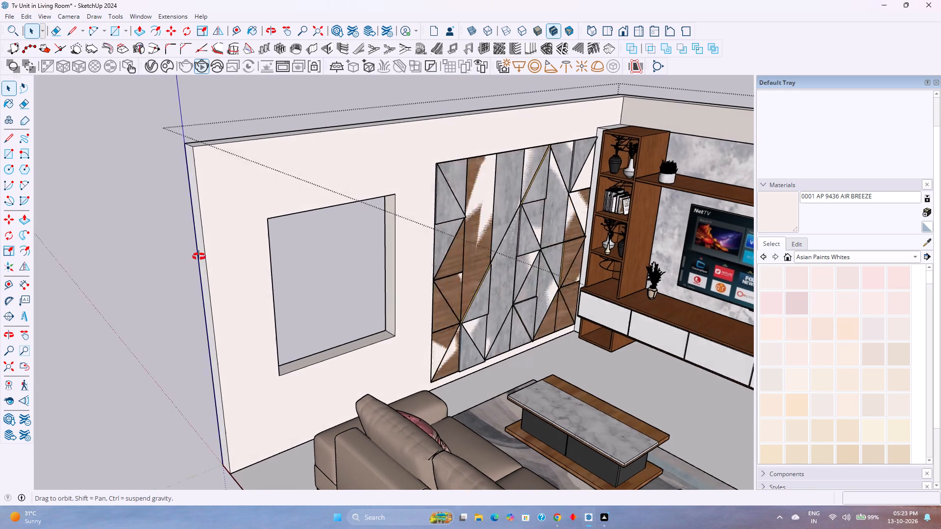
{"action": "middle_click_drag", "start_coordinate": [199, 257], "coordinate": [602, 252]}
{"action": "middle_click", "coordinate": [602, 252]}
{"action": "scroll", "coordinate": [602, 252], "scroll_direction": "up", "scroll_amount": 4}
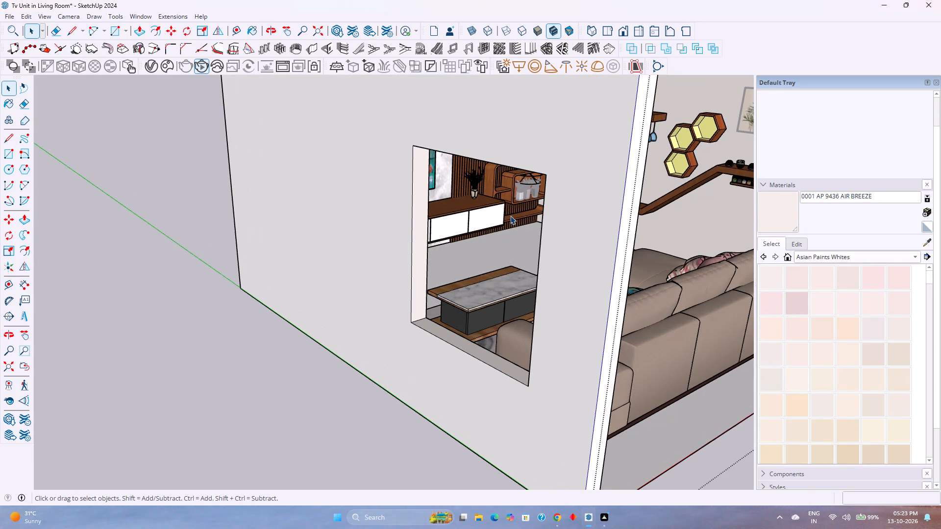
{"action": "left_click", "coordinate": [143, 14]}
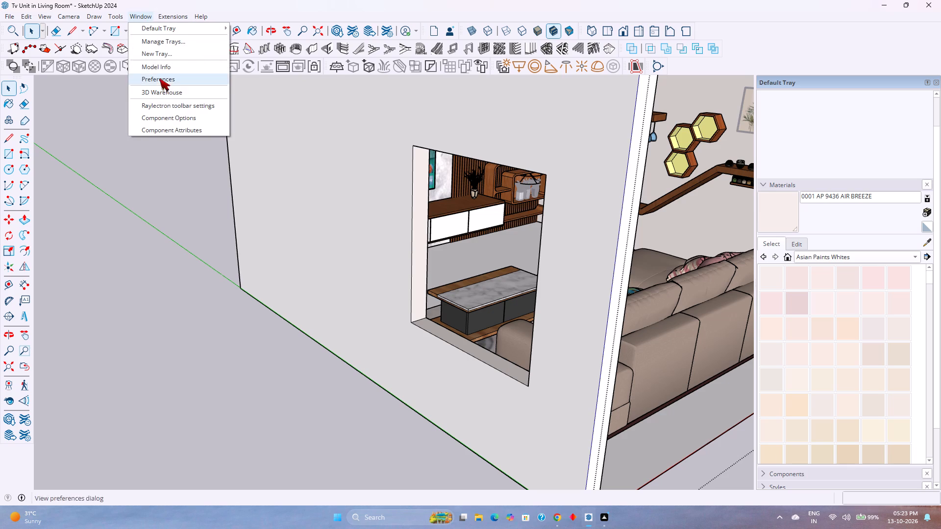
{"action": "left_click", "coordinate": [169, 90]}
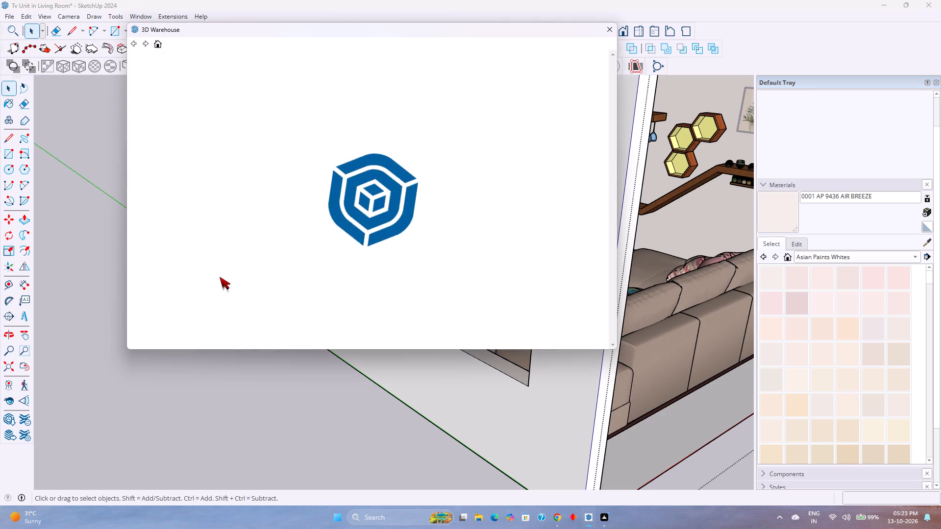
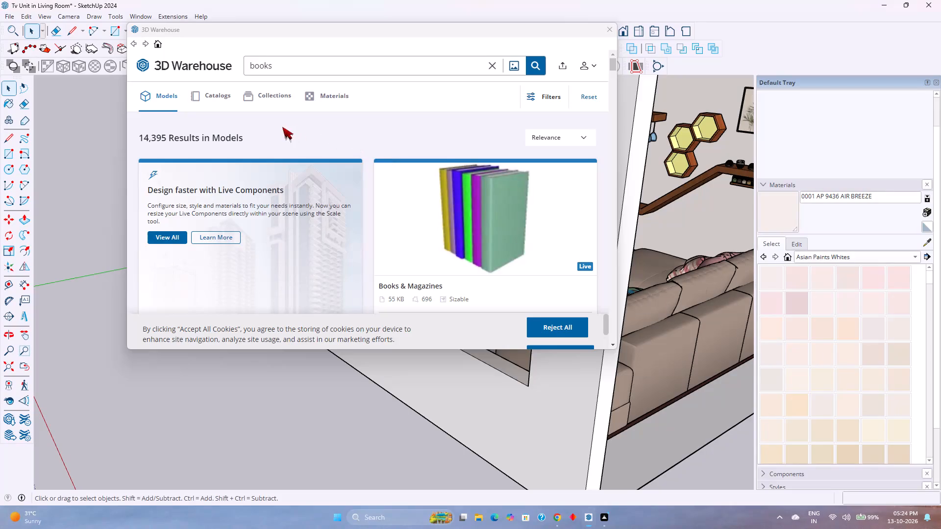
Search 3D Warehouse for "window for living room" in place of the earlier books search.
{"action": "left_click", "coordinate": [490, 63]}
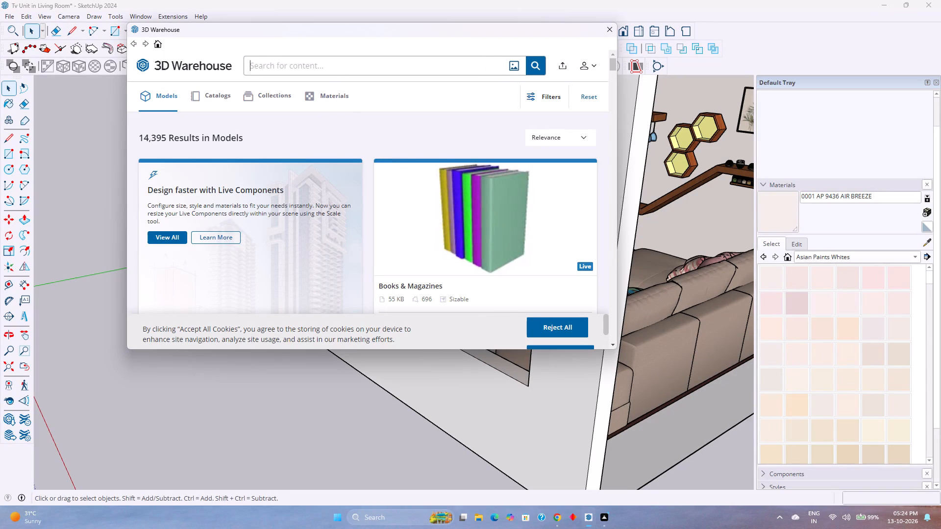
{"action": "left_click", "coordinate": [415, 67]}
{"action": "type", "text": "window"}
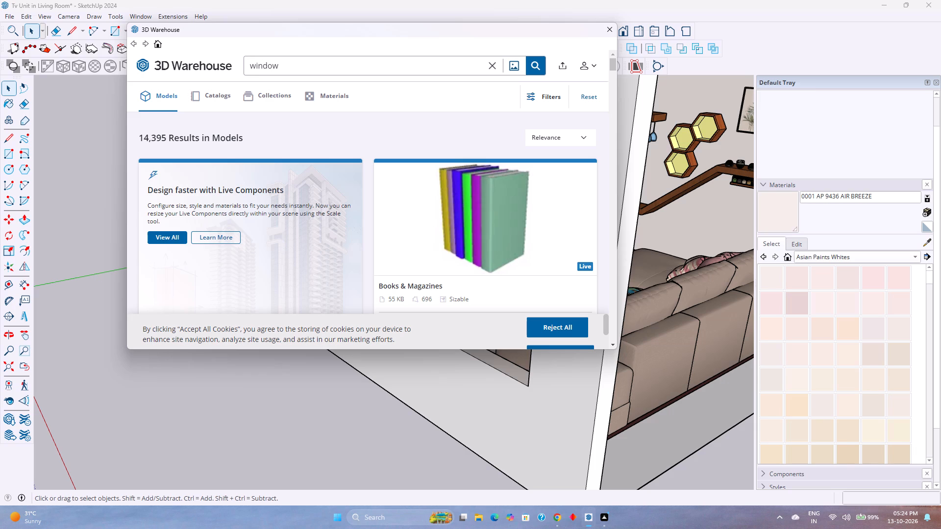
{"action": "key", "text": "space"}
{"action": "type", "text": "for livign"}
{"action": "key", "text": "space"}
{"action": "key", "text": "BackSpace"}
{"action": "key", "text": "BackSpace"}
{"action": "key", "text": "BackSpace"}
{"action": "type", "text": "ng orom"}
{"action": "key", "text": "BackSpace"}
{"action": "key", "text": "BackSpace"}
{"action": "key", "text": "BackSpace"}
{"action": "key", "text": "BackSpace"}
{"action": "key", "text": "BackSpace"}
{"action": "key", "text": "space"}
{"action": "type", "text": "room"}
{"action": "key", "text": "space"}
{"action": "key", "text": "Return"}
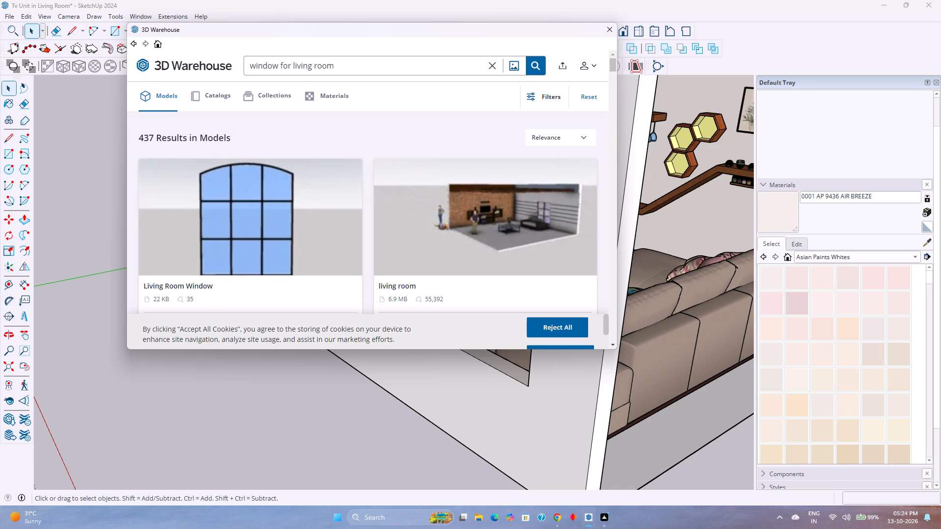
Browse the living room window models for one that suits the wall opening.
{"action": "scroll", "coordinate": [411, 70], "scroll_direction": "down", "scroll_amount": 1}
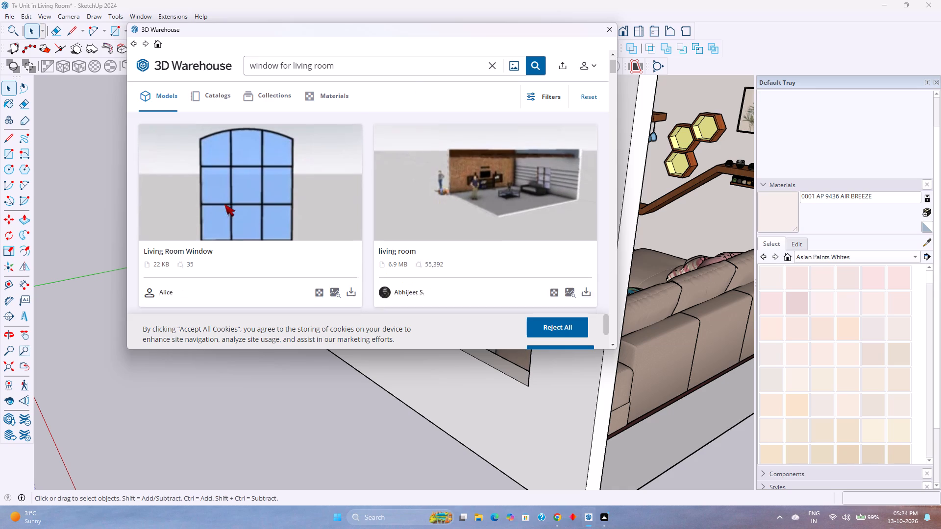
{"action": "scroll", "coordinate": [205, 212], "scroll_direction": "down", "scroll_amount": 2}
{"action": "scroll", "coordinate": [346, 209], "scroll_direction": "down", "scroll_amount": 1}
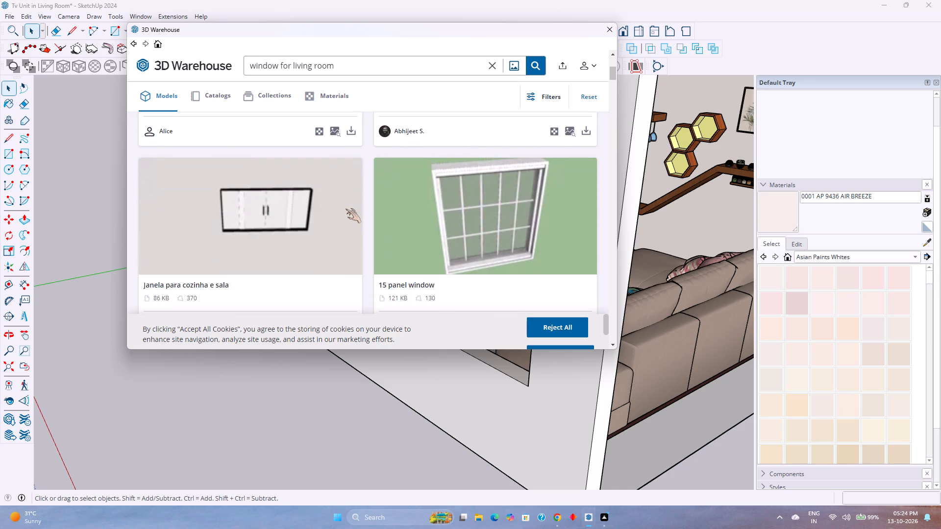
{"action": "scroll", "coordinate": [346, 209], "scroll_direction": "down", "scroll_amount": 7}
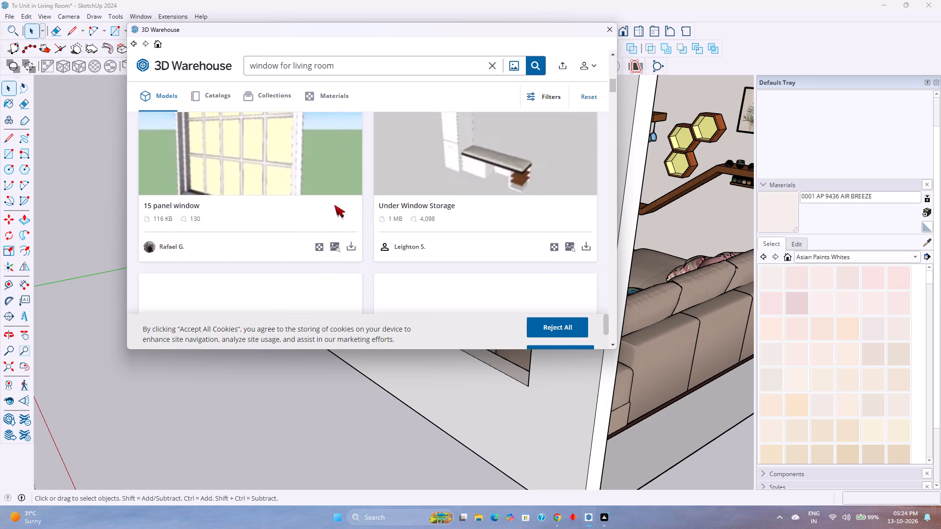
{"action": "scroll", "coordinate": [334, 205], "scroll_direction": "down", "scroll_amount": 3}
{"action": "scroll", "coordinate": [331, 203], "scroll_direction": "up", "scroll_amount": 3}
{"action": "scroll", "coordinate": [331, 203], "scroll_direction": "down", "scroll_amount": 7}
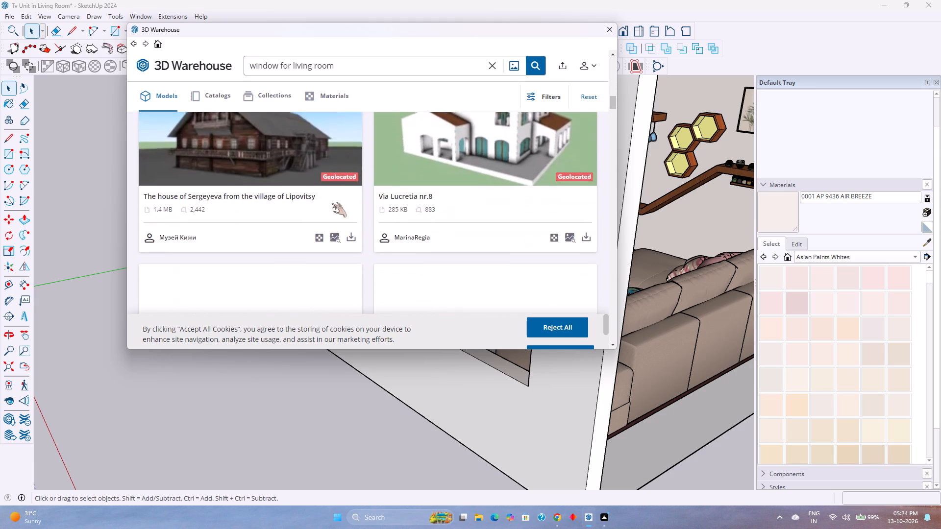
{"action": "scroll", "coordinate": [329, 200], "scroll_direction": "down", "scroll_amount": 11}
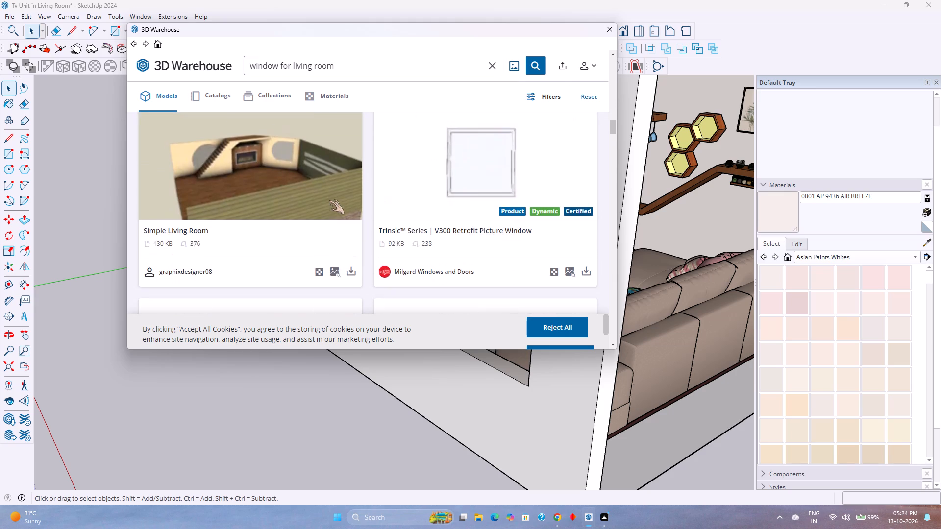
{"action": "scroll", "coordinate": [329, 200], "scroll_direction": "down", "scroll_amount": 6}
{"action": "scroll", "coordinate": [329, 200], "scroll_direction": "up", "scroll_amount": 4}
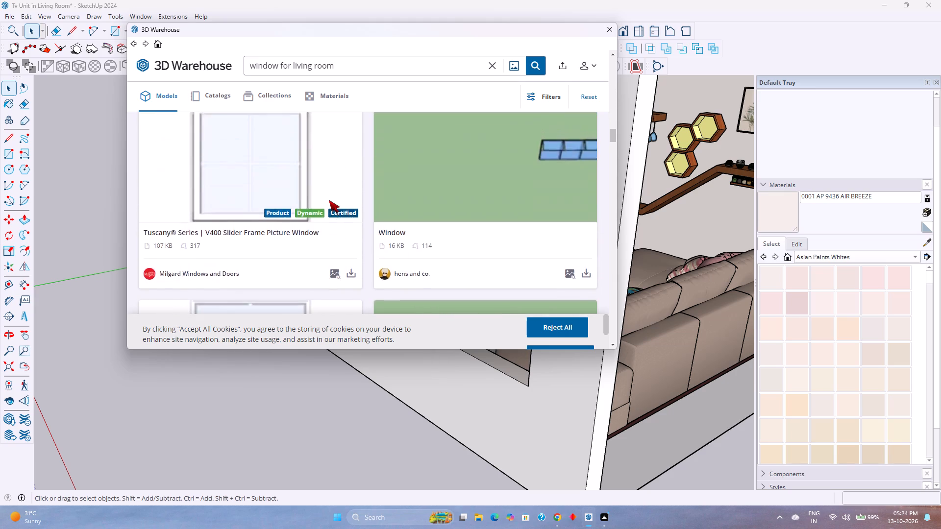
{"action": "scroll", "coordinate": [329, 200], "scroll_direction": "up", "scroll_amount": 2}
{"action": "scroll", "coordinate": [329, 200], "scroll_direction": "down", "scroll_amount": 17}
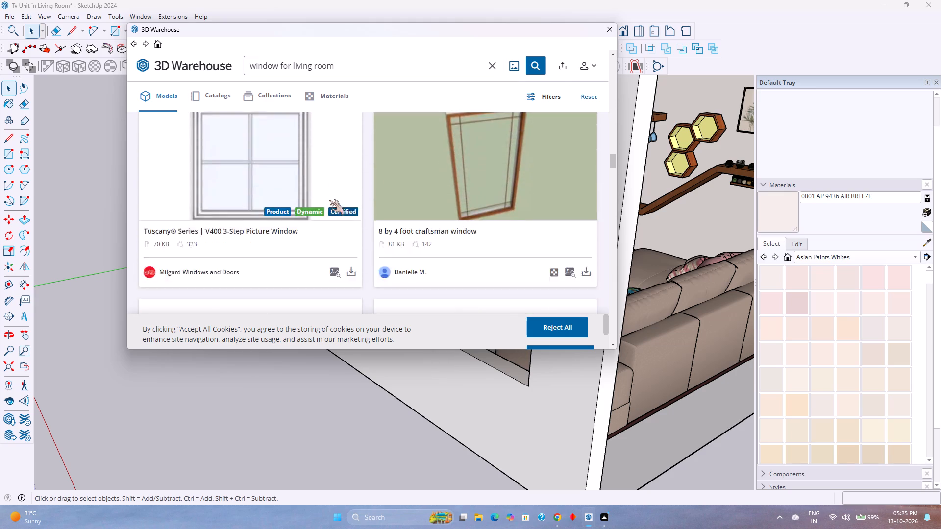
{"action": "scroll", "coordinate": [329, 200], "scroll_direction": "down", "scroll_amount": 4}
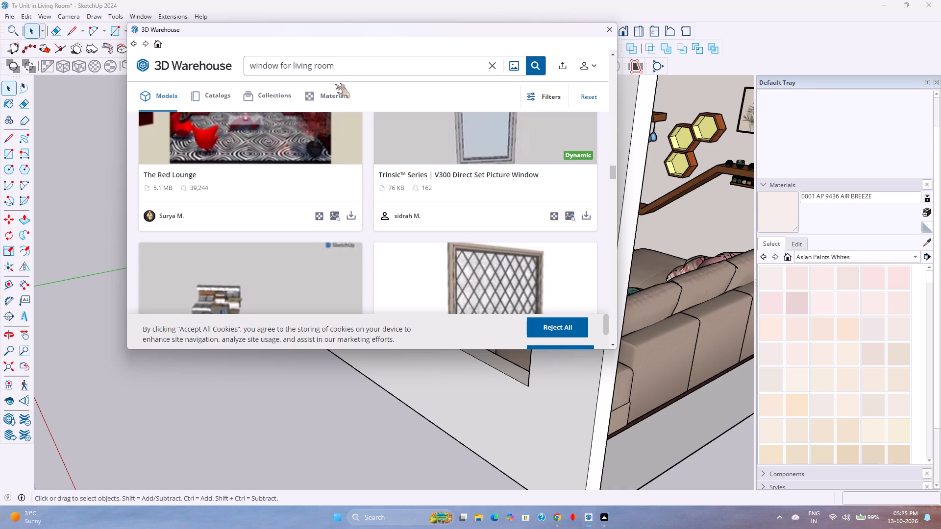
{"action": "scroll", "coordinate": [318, 198], "scroll_direction": "down", "scroll_amount": 4}
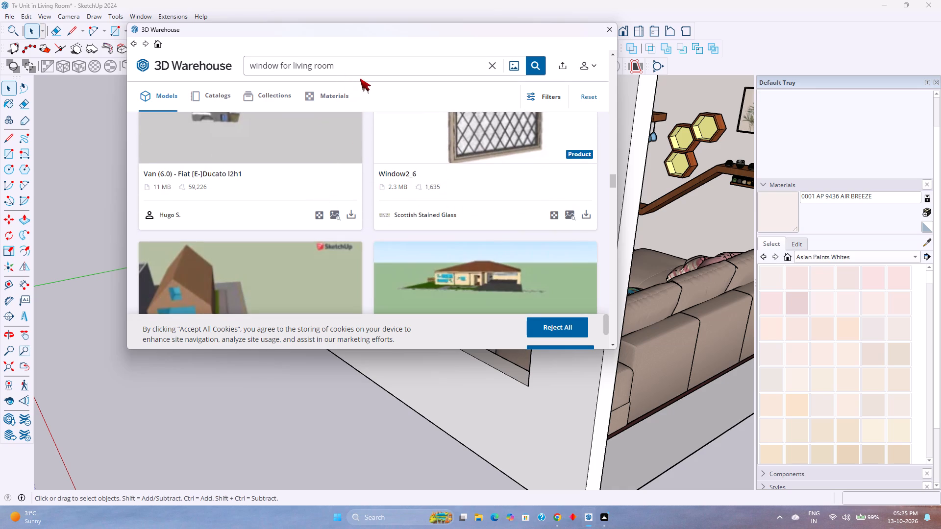
Shorten the model search to "window" and run it again.
{"action": "left_click", "coordinate": [363, 68]}
{"action": "key", "text": "BackSpace"}
{"action": "key", "text": "BackSpace"}
{"action": "key", "text": "BackSpace"}
{"action": "key", "text": "BackSpace"}
{"action": "key", "text": "BackSpace"}
{"action": "key", "text": "BackSpace"}
{"action": "key", "text": "BackSpace"}
{"action": "key", "text": "BackSpace"}
{"action": "key", "text": "BackSpace"}
{"action": "key", "text": "BackSpace"}
{"action": "key", "text": "BackSpace"}
{"action": "key", "text": "BackSpace"}
{"action": "key", "text": "BackSpace"}
{"action": "key", "text": "BackSpace"}
{"action": "key", "text": "BackSpace"}
{"action": "key", "text": "BackSpace"}
{"action": "key", "text": "Return"}
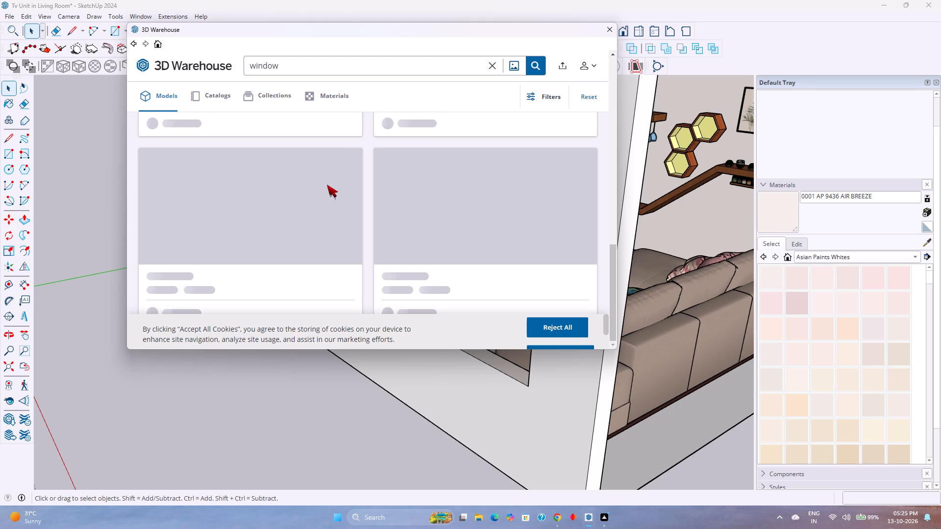
Load the white four-pane "window" model by barbie into the scene and place it on the ground outside the room.
{"action": "scroll", "coordinate": [327, 185], "scroll_direction": "up", "scroll_amount": 20}
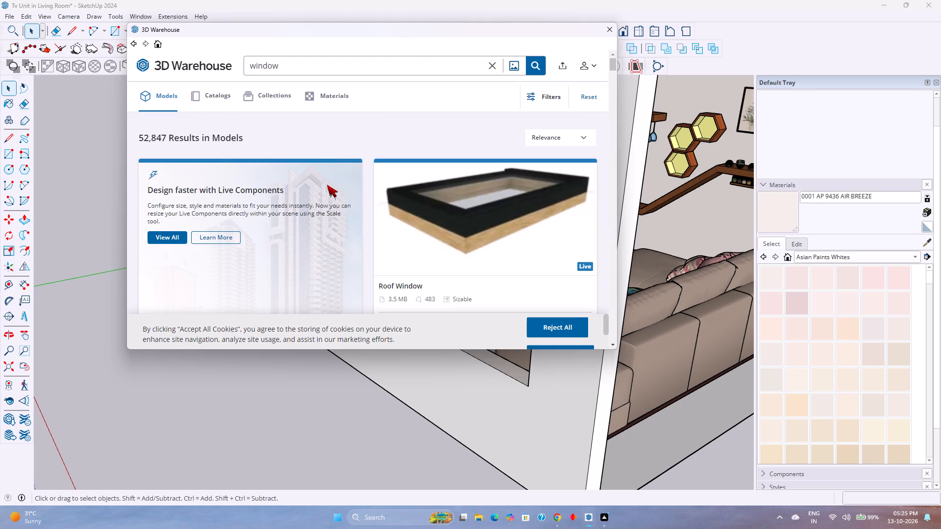
{"action": "scroll", "coordinate": [336, 202], "scroll_direction": "down", "scroll_amount": 8}
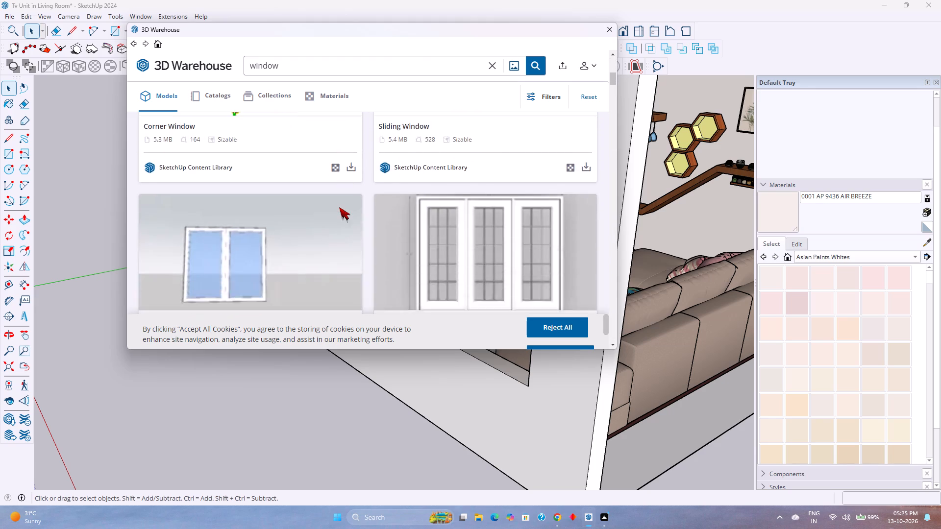
{"action": "scroll", "coordinate": [339, 207], "scroll_direction": "down", "scroll_amount": 6}
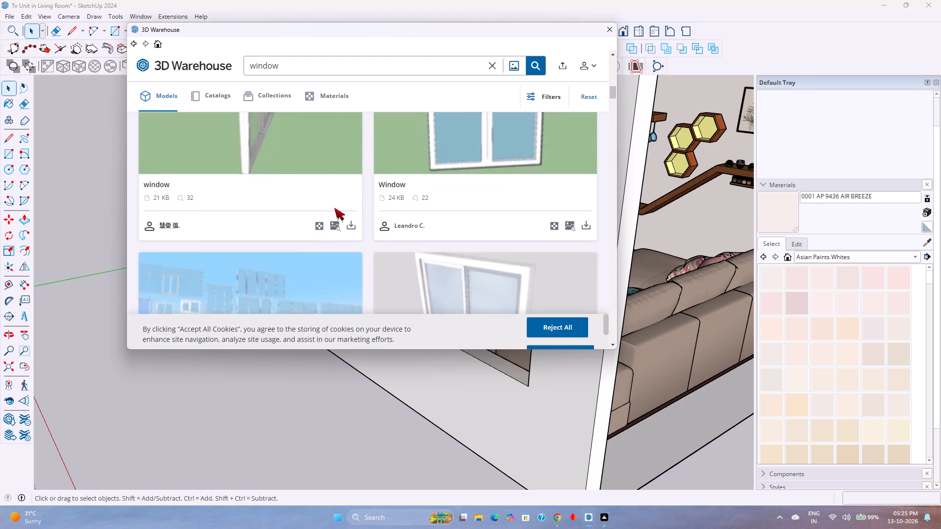
{"action": "scroll", "coordinate": [334, 208], "scroll_direction": "down", "scroll_amount": 7}
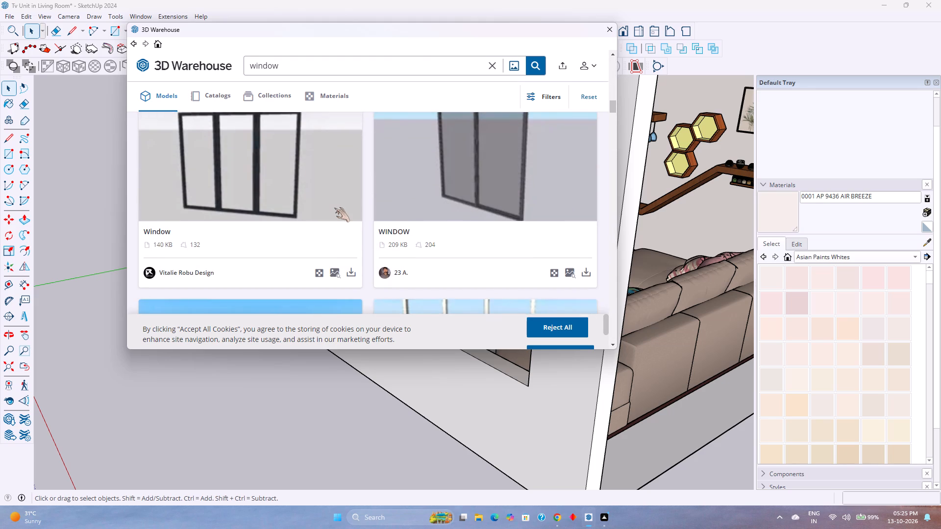
{"action": "scroll", "coordinate": [334, 208], "scroll_direction": "down", "scroll_amount": 9}
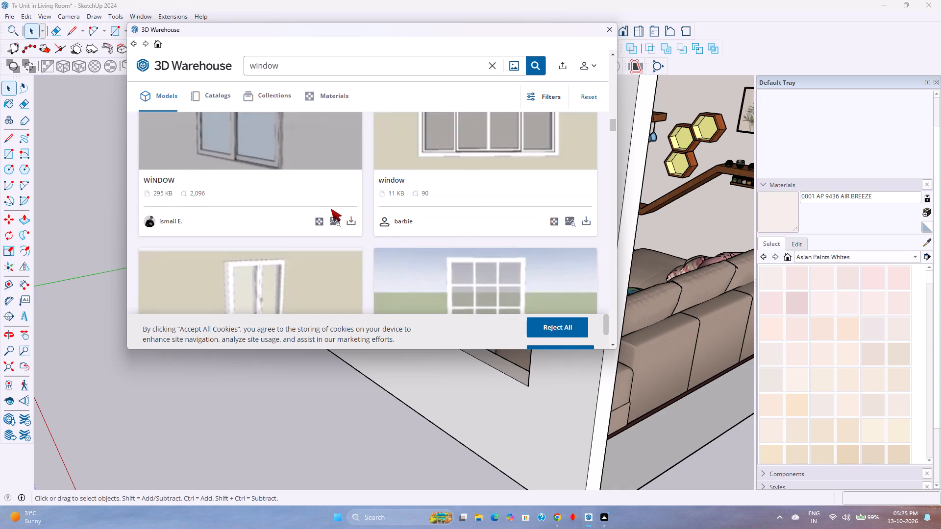
{"action": "scroll", "coordinate": [331, 209], "scroll_direction": "up", "scroll_amount": 3}
{"action": "scroll", "coordinate": [331, 209], "scroll_direction": "down", "scroll_amount": 3}
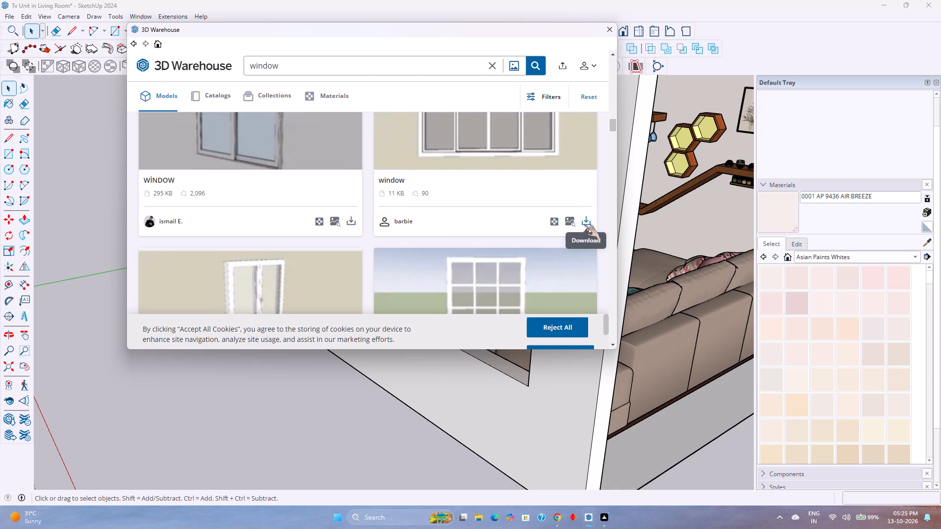
{"action": "left_click", "coordinate": [585, 224]}
{"action": "left_click", "coordinate": [326, 202]}
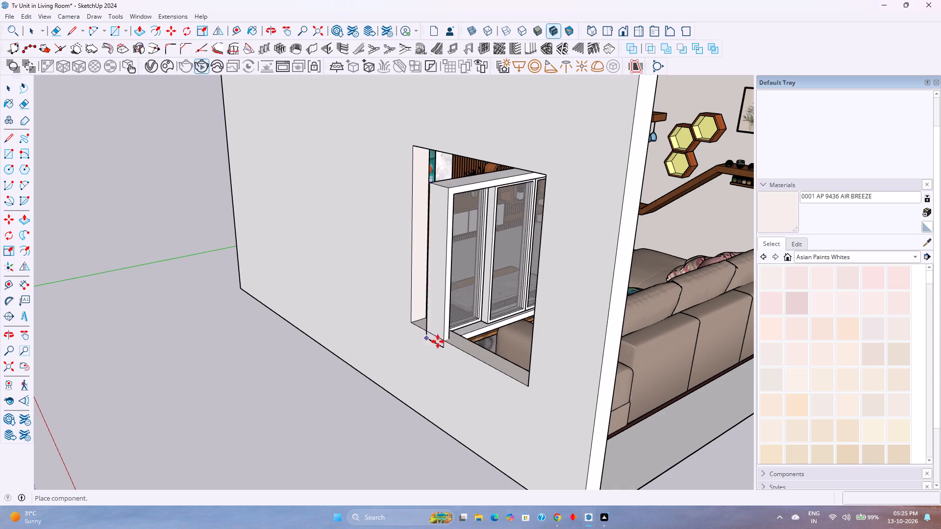
{"action": "scroll", "coordinate": [418, 358], "scroll_direction": "down", "scroll_amount": 7}
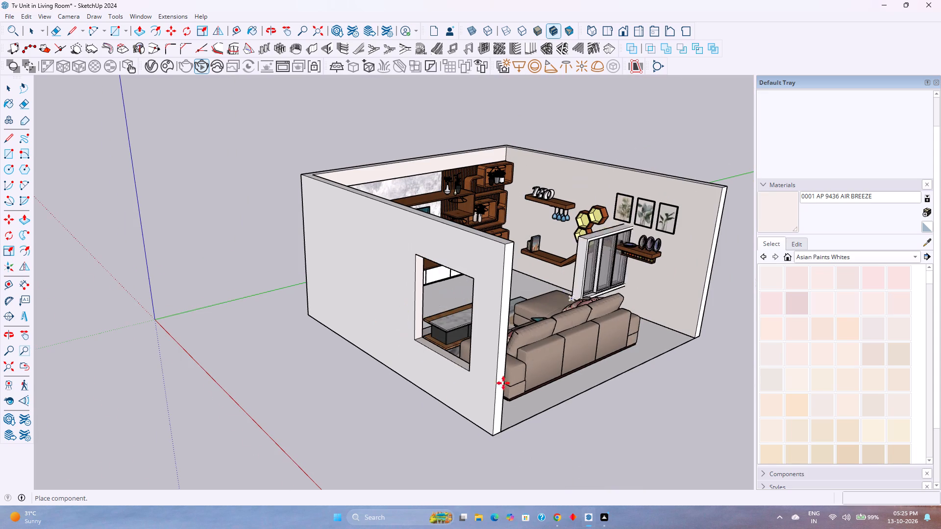
{"action": "left_click", "coordinate": [239, 424]}
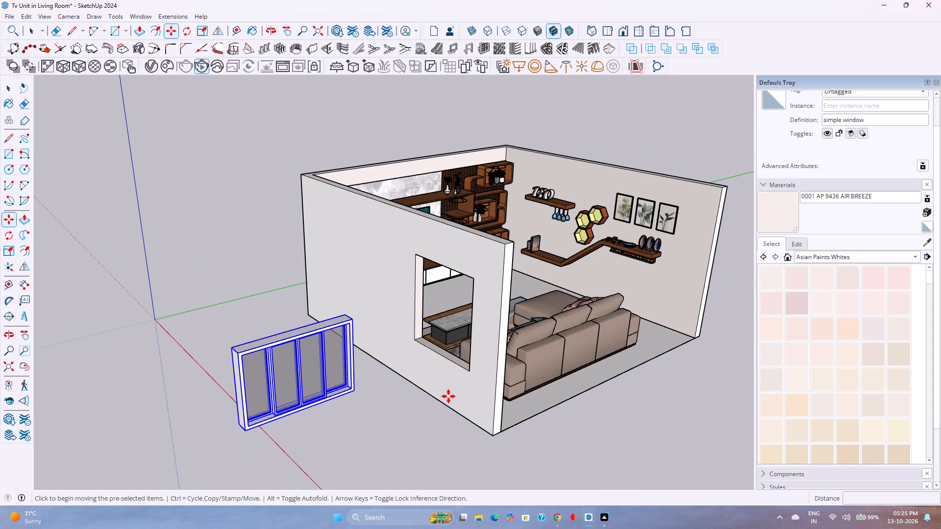
{"action": "key", "text": "space"}
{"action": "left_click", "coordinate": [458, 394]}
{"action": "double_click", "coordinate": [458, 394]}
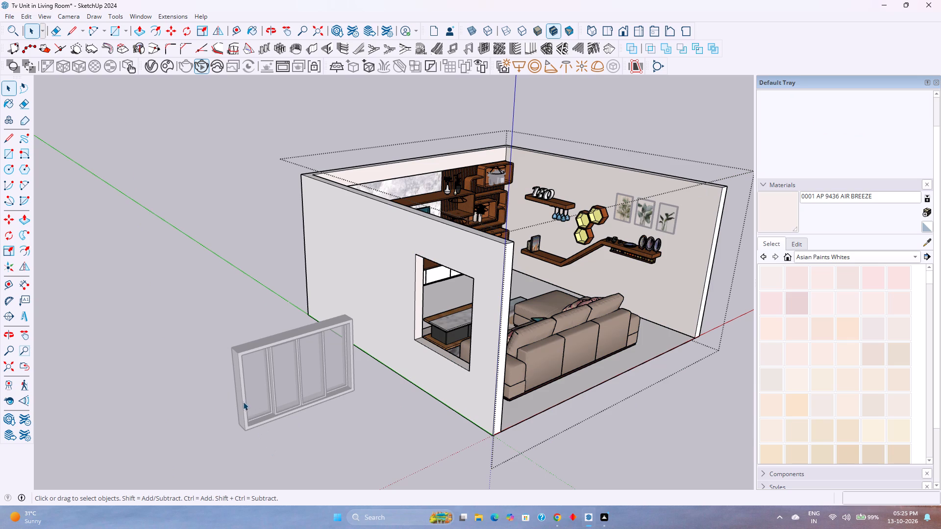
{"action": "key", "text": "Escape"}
Cut the window and paste it inside the room wall group, placing its lower corner at the opening's lower outer corner.
{"action": "left_click", "coordinate": [244, 363]}
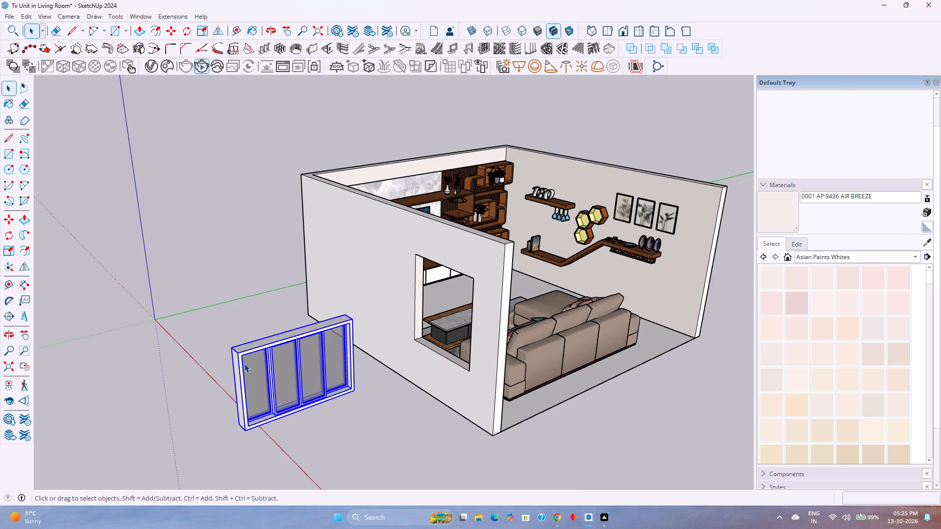
{"action": "key", "text": "ctrl+x"}
{"action": "double_click", "coordinate": [346, 319]}
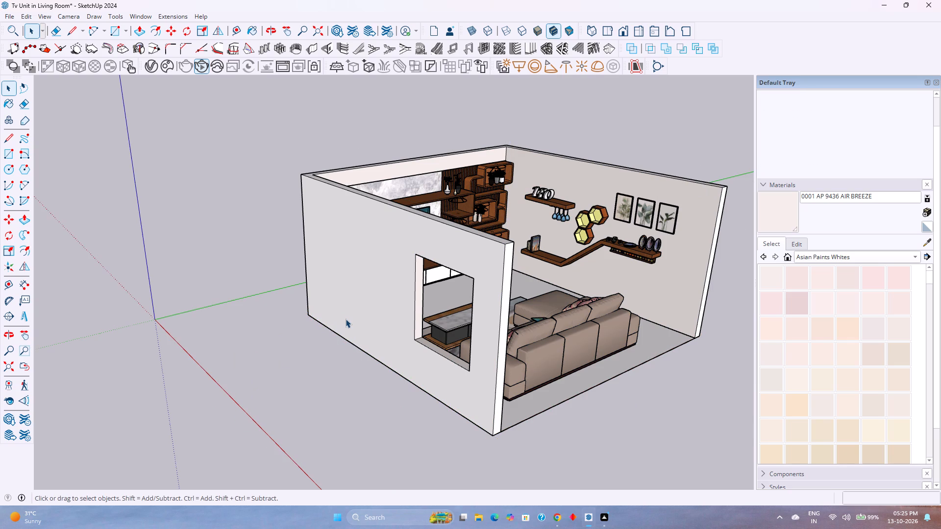
{"action": "key", "text": "ctrl+v"}
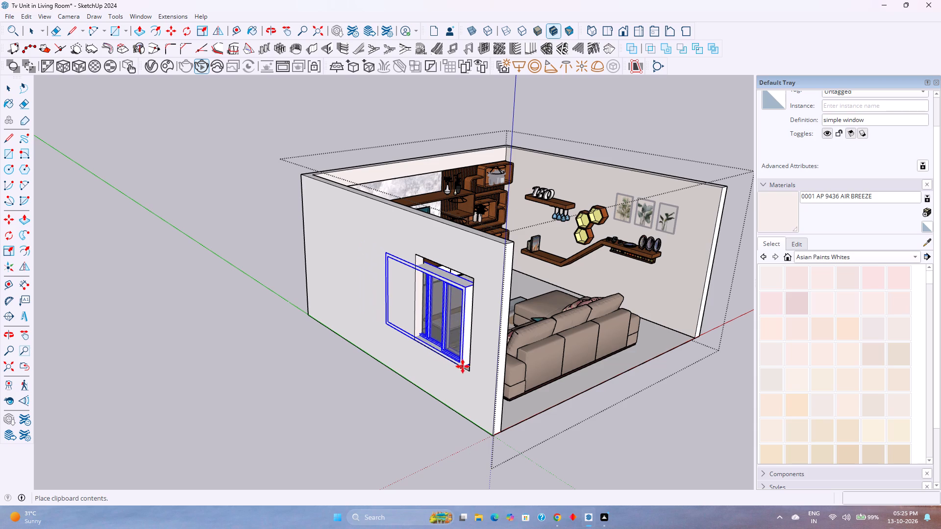
{"action": "scroll", "coordinate": [383, 363], "scroll_direction": "up", "scroll_amount": 1}
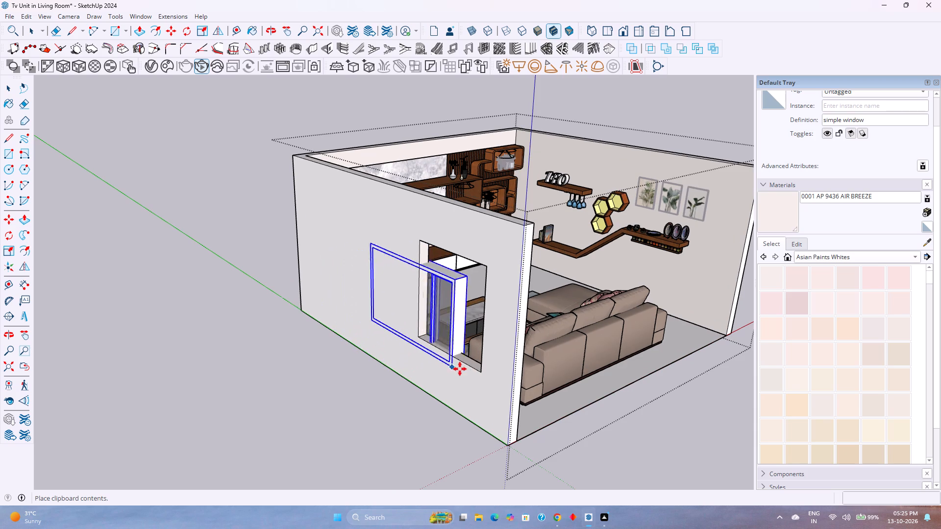
{"action": "left_click", "coordinate": [480, 372]}
Scale the window horizontally along the green axis to about 0.68 so its width matches the wall opening.
{"action": "scroll", "coordinate": [402, 337], "scroll_direction": "up", "scroll_amount": 3}
{"action": "scroll", "coordinate": [440, 327], "scroll_direction": "up", "scroll_amount": 2}
{"action": "middle_click_drag", "start_coordinate": [440, 327], "coordinate": [395, 373]}
{"action": "middle_click_drag", "start_coordinate": [385, 374], "coordinate": [515, 284]}
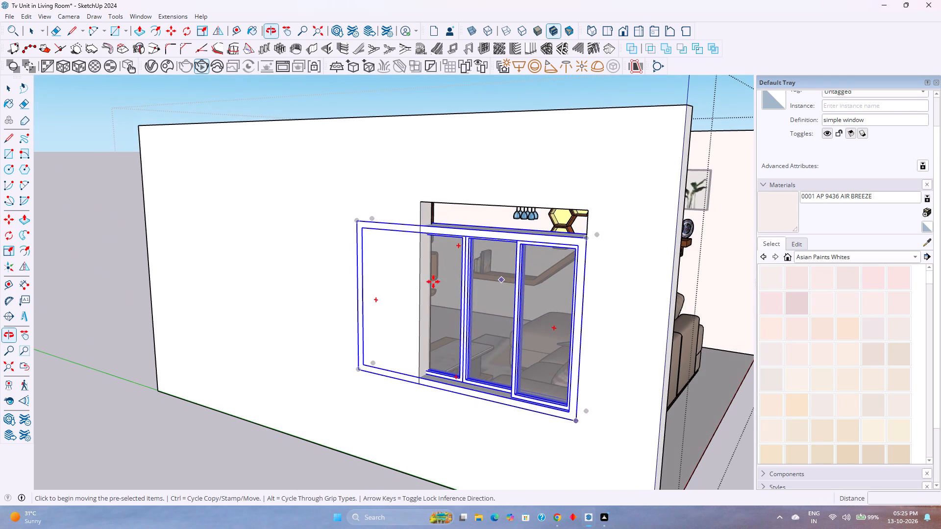
{"action": "key", "text": "s"}
{"action": "scroll", "coordinate": [378, 293], "scroll_direction": "up", "scroll_amount": 2}
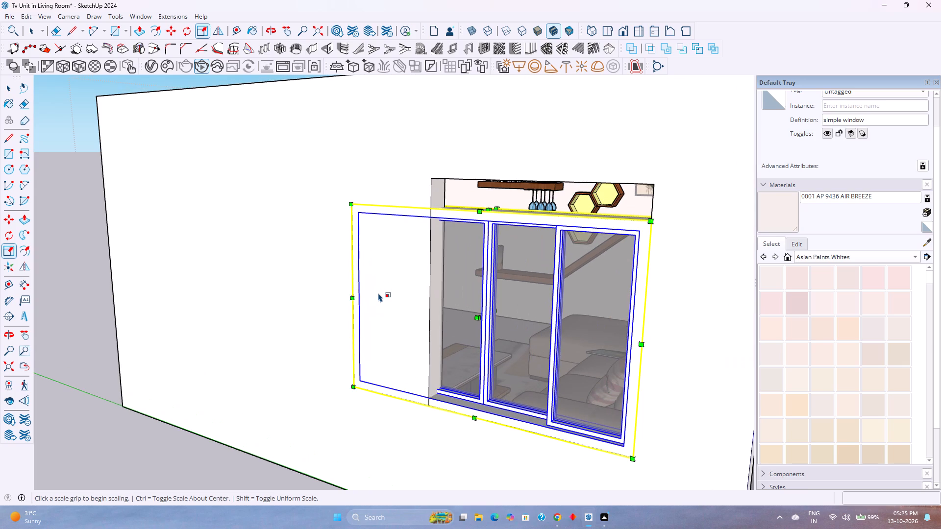
{"action": "key", "text": "k"}
{"action": "scroll", "coordinate": [373, 293], "scroll_direction": "up", "scroll_amount": 6}
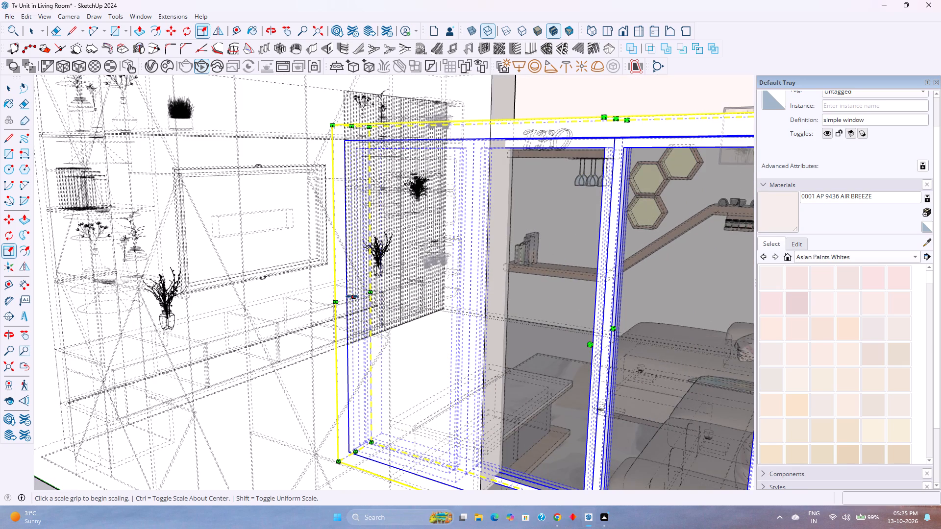
{"action": "left_click", "coordinate": [352, 296]}
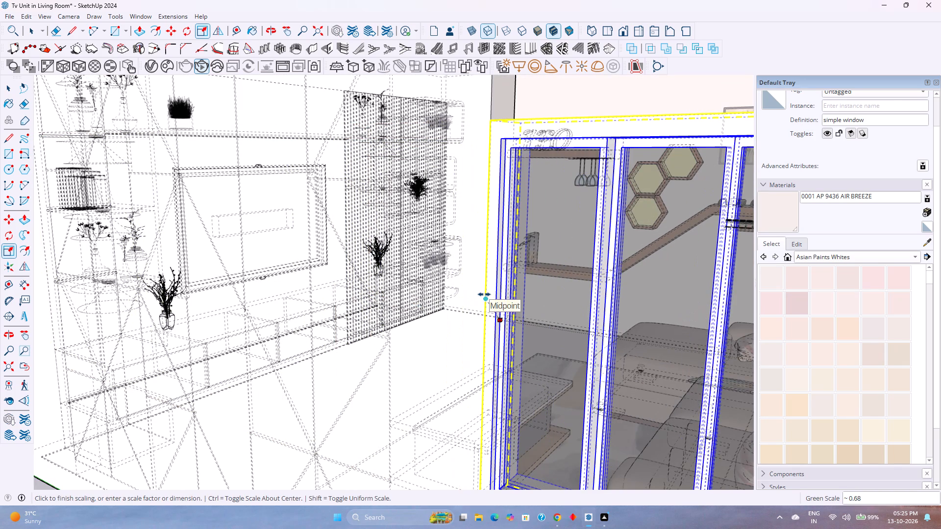
{"action": "left_click", "coordinate": [484, 294]}
Scale the window vertically along the blue axis to about 1.14 so its top reaches the head of the opening.
{"action": "scroll", "coordinate": [484, 294], "scroll_direction": "down", "scroll_amount": 6}
{"action": "scroll", "coordinate": [518, 245], "scroll_direction": "down", "scroll_amount": 2}
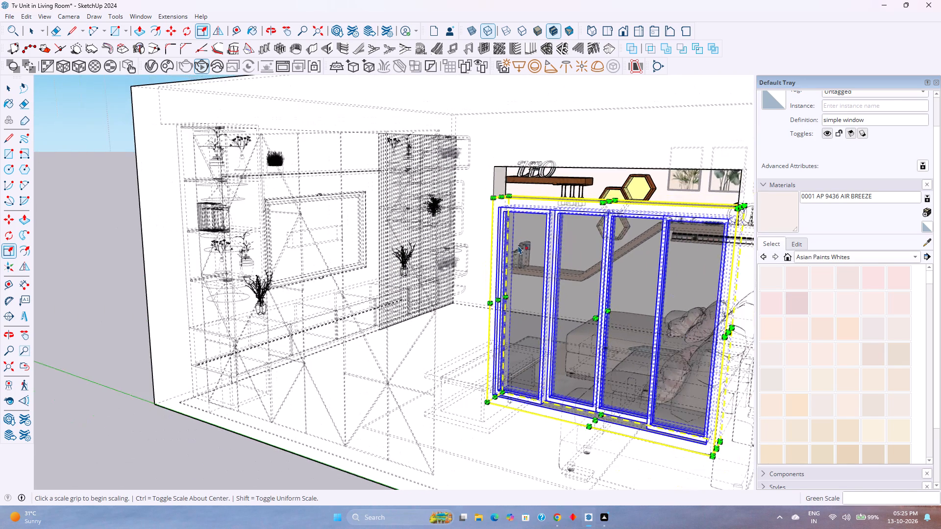
{"action": "middle_click_drag", "start_coordinate": [518, 245], "coordinate": [498, 310]}
{"action": "middle_click", "coordinate": [498, 310]}
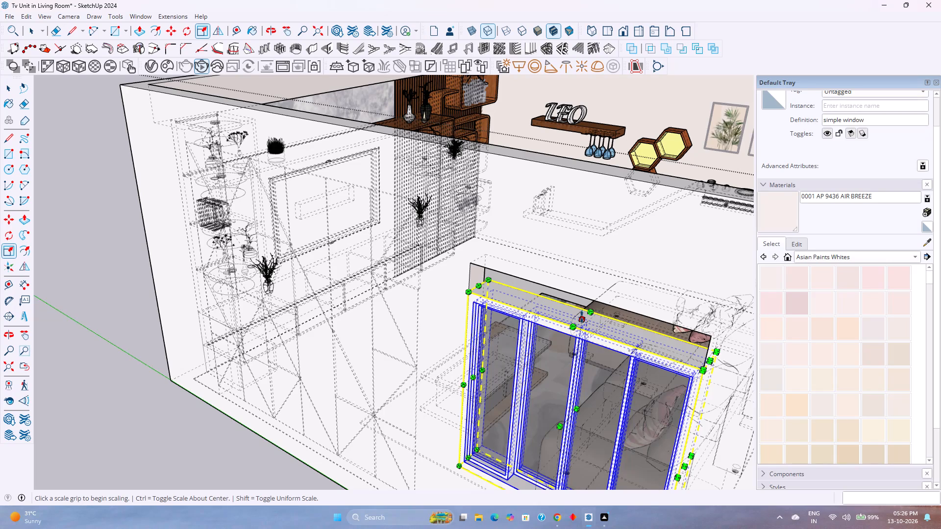
{"action": "left_click", "coordinate": [582, 317]}
{"action": "left_click", "coordinate": [578, 294]}
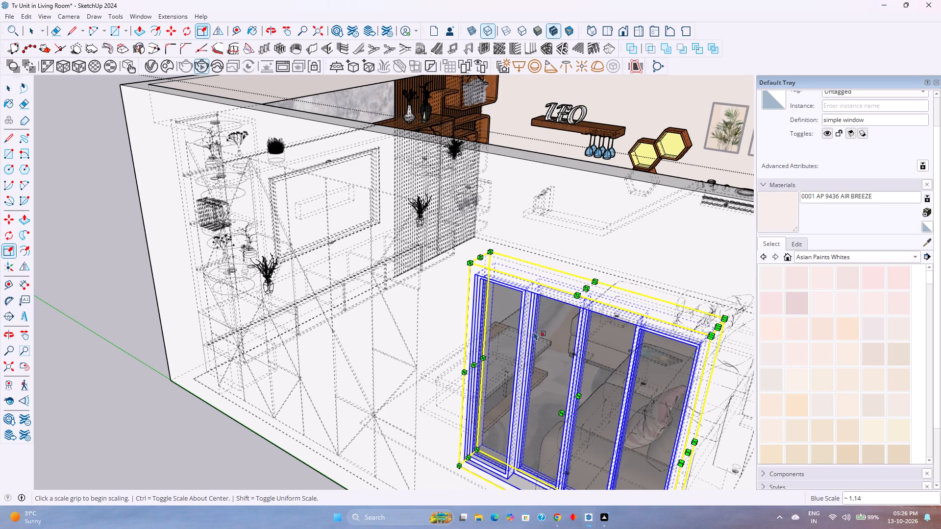
{"action": "type", "text": "k"}
{"action": "key", "text": "space"}
Examine the fitted window from outside and inside the room, leaving the wall group.
{"action": "scroll", "coordinate": [495, 361], "scroll_direction": "down", "scroll_amount": 2}
{"action": "middle_click_drag", "start_coordinate": [494, 362], "coordinate": [486, 360]}
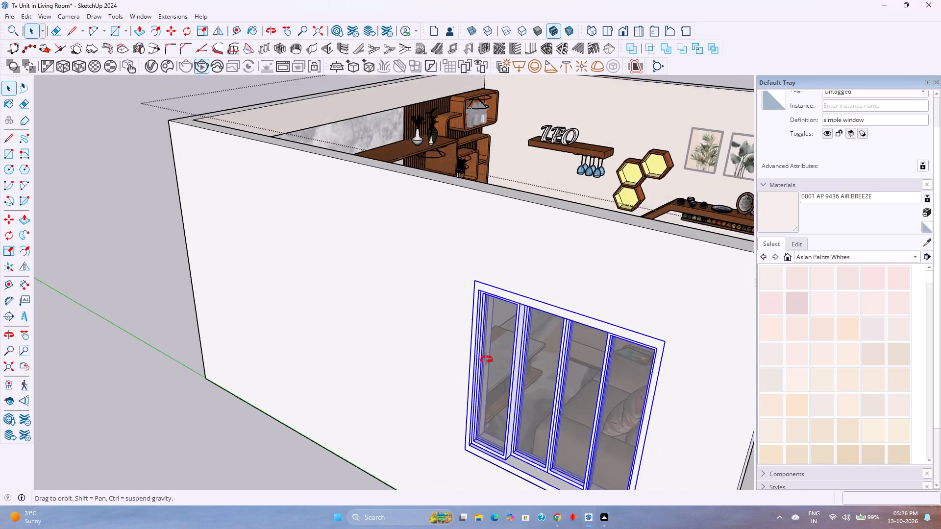
{"action": "middle_click_drag", "start_coordinate": [486, 360], "coordinate": [348, 309]}
{"action": "middle_click", "coordinate": [348, 309]}
{"action": "scroll", "coordinate": [343, 305], "scroll_direction": "down", "scroll_amount": 3}
{"action": "middle_click_drag", "start_coordinate": [343, 305], "coordinate": [246, 323]}
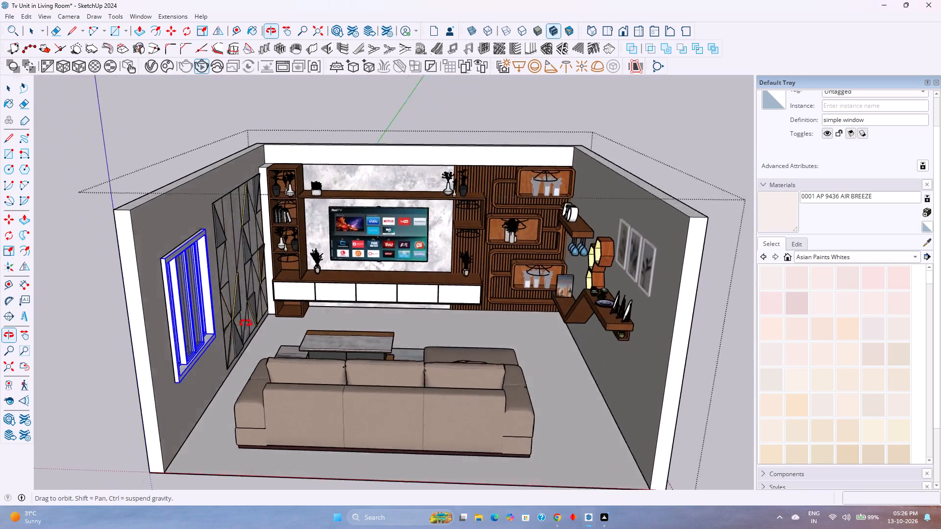
{"action": "middle_click_drag", "start_coordinate": [246, 323], "coordinate": [354, 295]}
{"action": "middle_click", "coordinate": [356, 295]}
{"action": "key", "text": "Escape"}
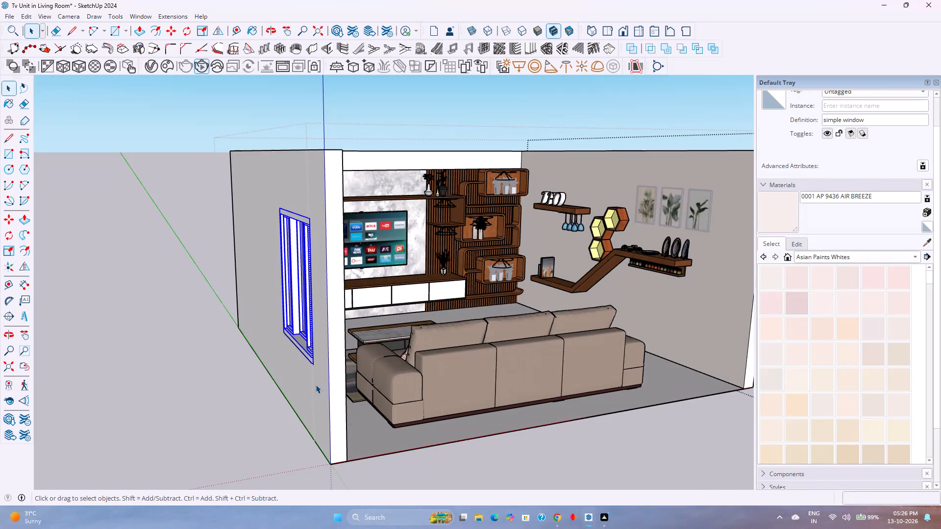
{"action": "middle_click_drag", "start_coordinate": [427, 394], "coordinate": [284, 484]}
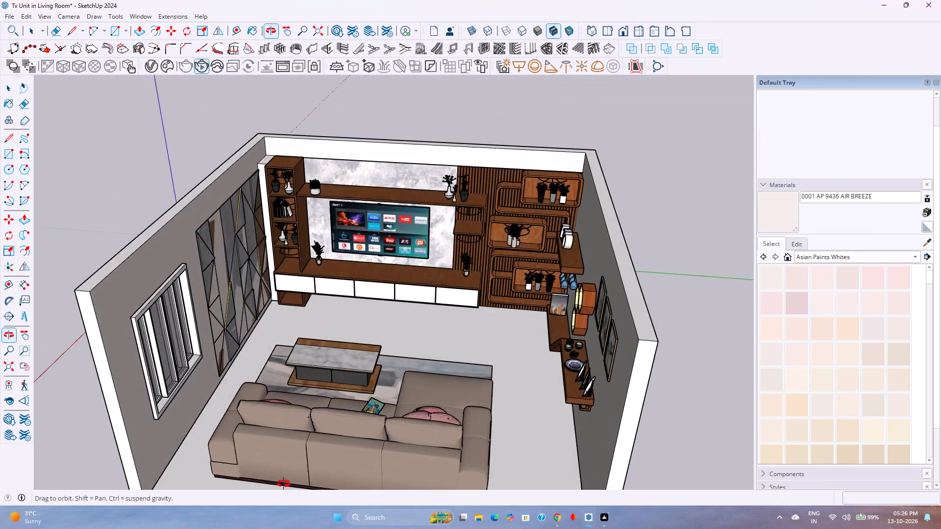
{"action": "middle_click_drag", "start_coordinate": [284, 484], "coordinate": [325, 411]}
{"action": "middle_click", "coordinate": [326, 398]}
Open the TV console's nested groups for editing and select the second drawer front from the slatted panel end.
{"action": "scroll", "coordinate": [392, 337], "scroll_direction": "up", "scroll_amount": 11}
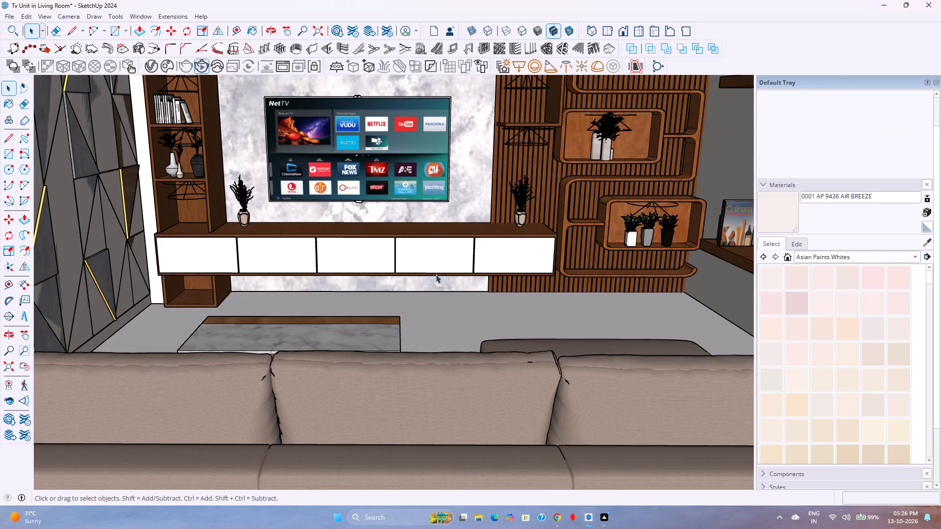
{"action": "double_click", "coordinate": [442, 253]}
{"action": "scroll", "coordinate": [442, 253], "scroll_direction": "up", "scroll_amount": 8}
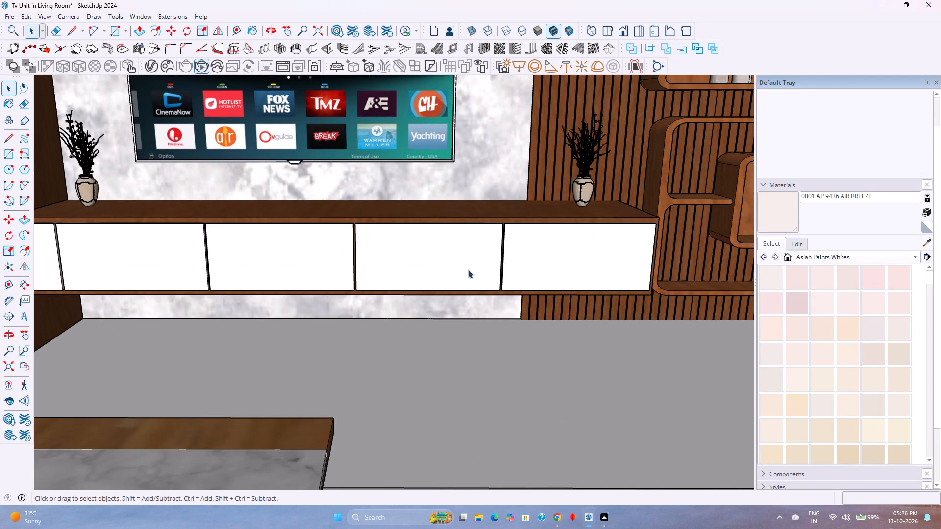
{"action": "double_click", "coordinate": [469, 277]}
{"action": "double_click", "coordinate": [469, 277]}
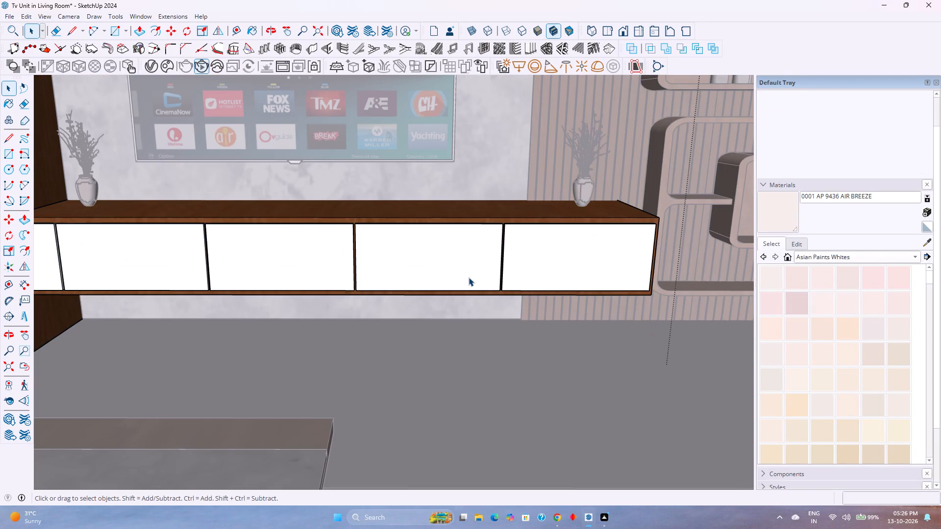
{"action": "left_click", "coordinate": [469, 277]}
{"action": "left_click", "coordinate": [469, 277]}
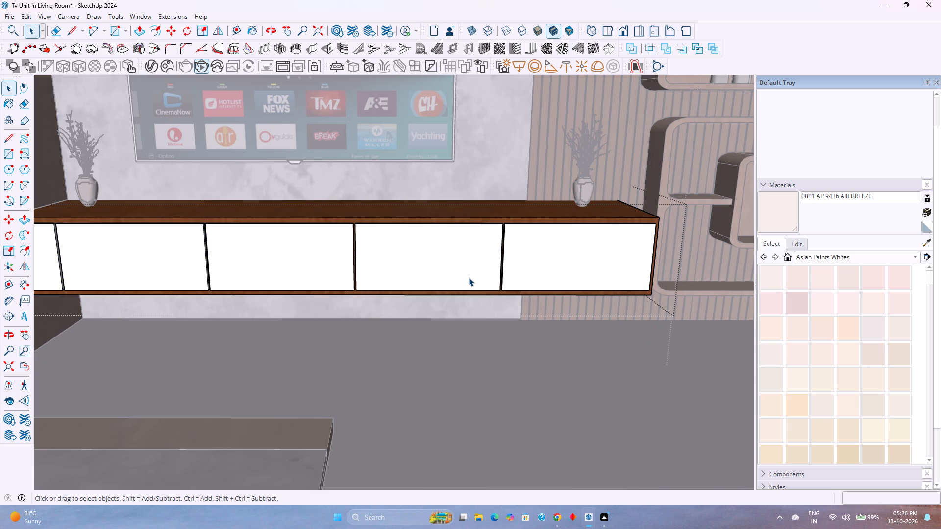
{"action": "left_click", "coordinate": [469, 277]}
{"action": "scroll", "coordinate": [469, 277], "scroll_direction": "up", "scroll_amount": 2}
{"action": "middle_click_drag", "start_coordinate": [469, 277], "coordinate": [444, 391]}
{"action": "middle_click", "coordinate": [444, 391]}
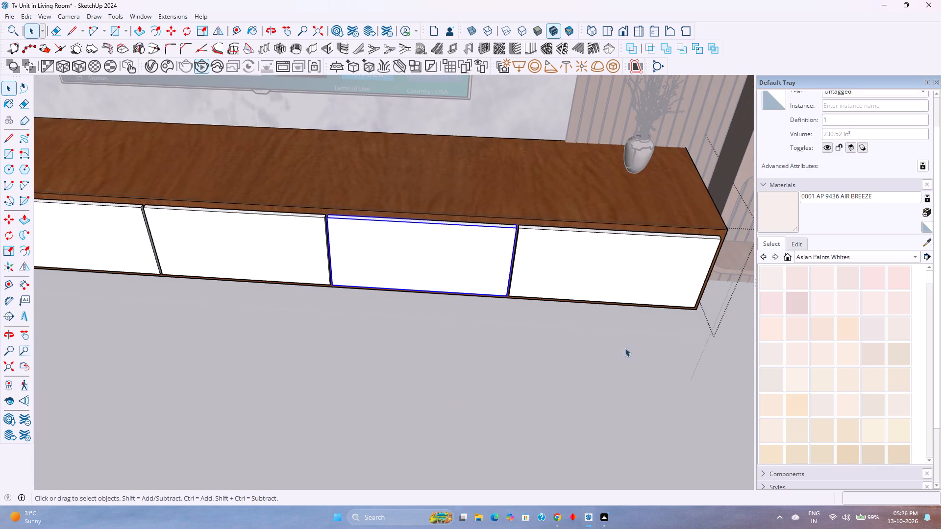
Look through the Asian Paints Whites swatches and switch the material collection to Colors.
{"action": "scroll", "coordinate": [847, 357], "scroll_direction": "down", "scroll_amount": 20}
{"action": "scroll", "coordinate": [847, 357], "scroll_direction": "down", "scroll_amount": 2}
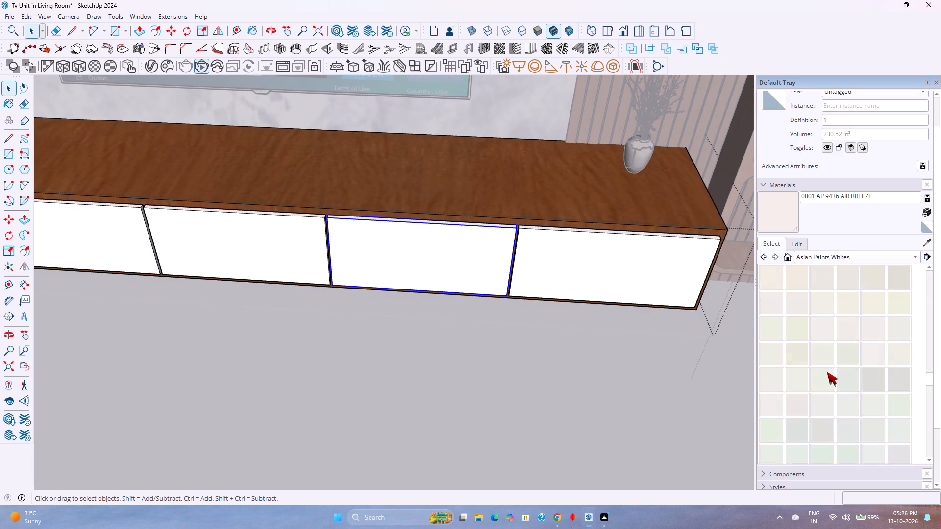
{"action": "scroll", "coordinate": [827, 372], "scroll_direction": "down", "scroll_amount": 10}
{"action": "scroll", "coordinate": [846, 362], "scroll_direction": "up", "scroll_amount": 17}
{"action": "scroll", "coordinate": [846, 359], "scroll_direction": "up", "scroll_amount": 20}
{"action": "scroll", "coordinate": [846, 359], "scroll_direction": "up", "scroll_amount": 4}
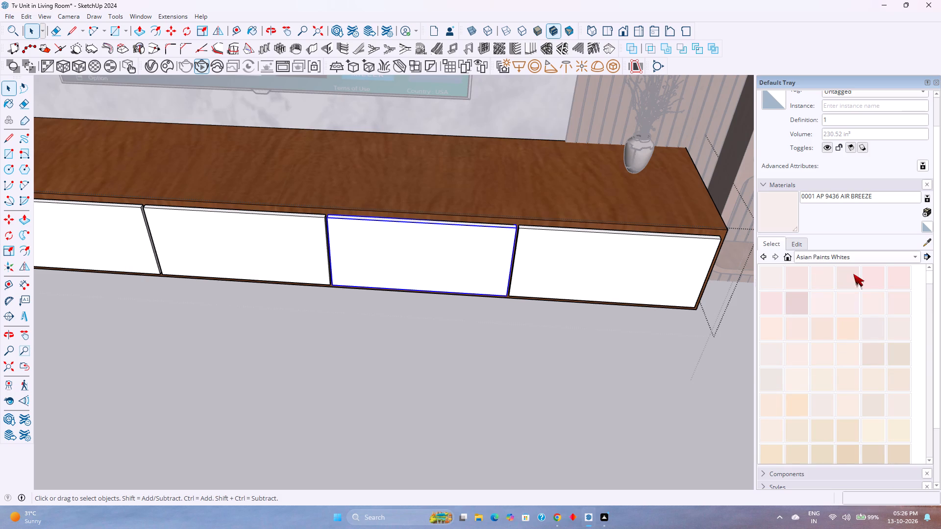
{"action": "left_click", "coordinate": [858, 249]}
{"action": "left_click", "coordinate": [858, 257]}
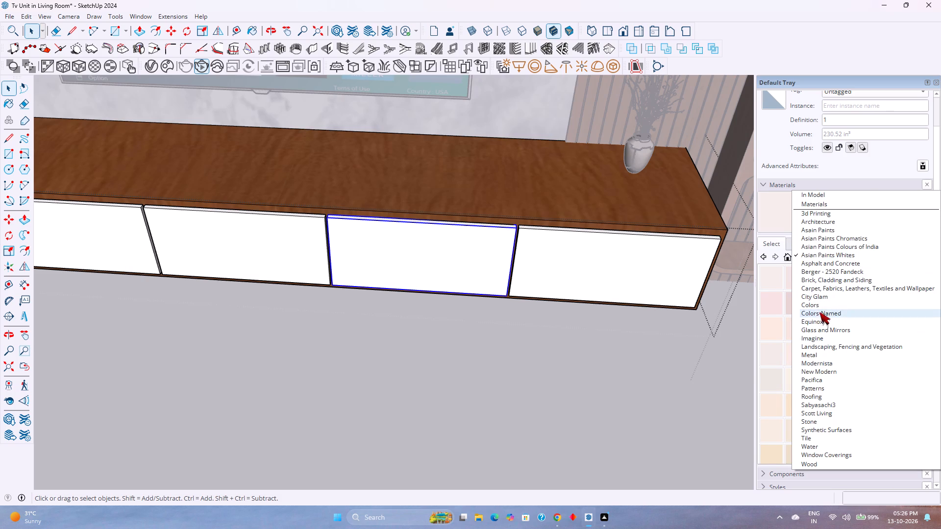
{"action": "left_click", "coordinate": [818, 308]}
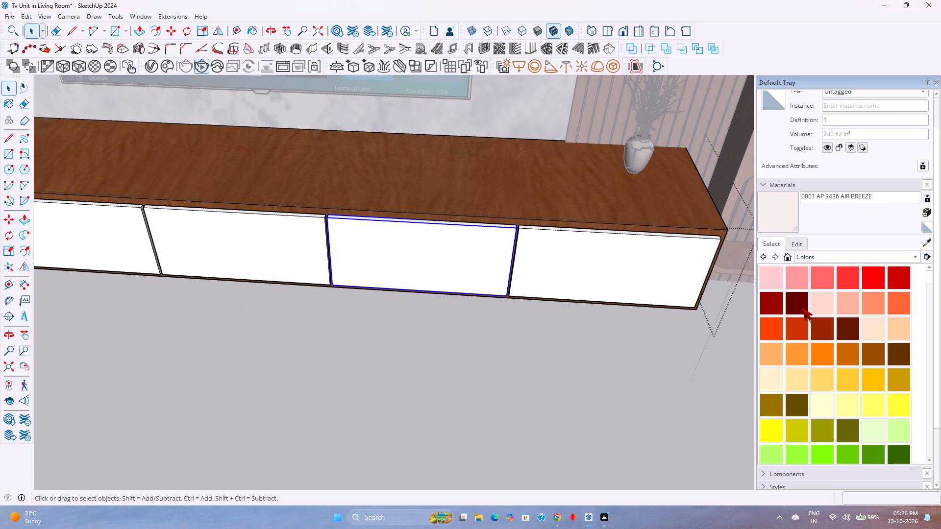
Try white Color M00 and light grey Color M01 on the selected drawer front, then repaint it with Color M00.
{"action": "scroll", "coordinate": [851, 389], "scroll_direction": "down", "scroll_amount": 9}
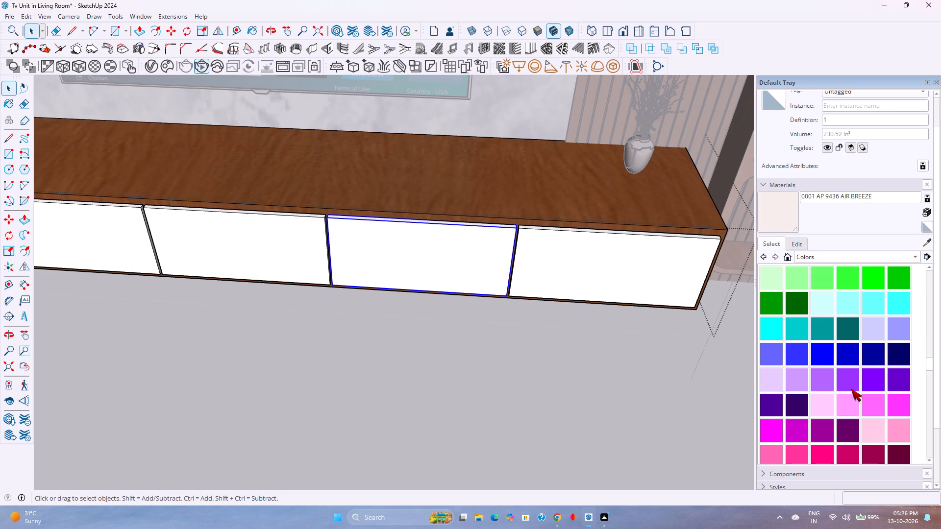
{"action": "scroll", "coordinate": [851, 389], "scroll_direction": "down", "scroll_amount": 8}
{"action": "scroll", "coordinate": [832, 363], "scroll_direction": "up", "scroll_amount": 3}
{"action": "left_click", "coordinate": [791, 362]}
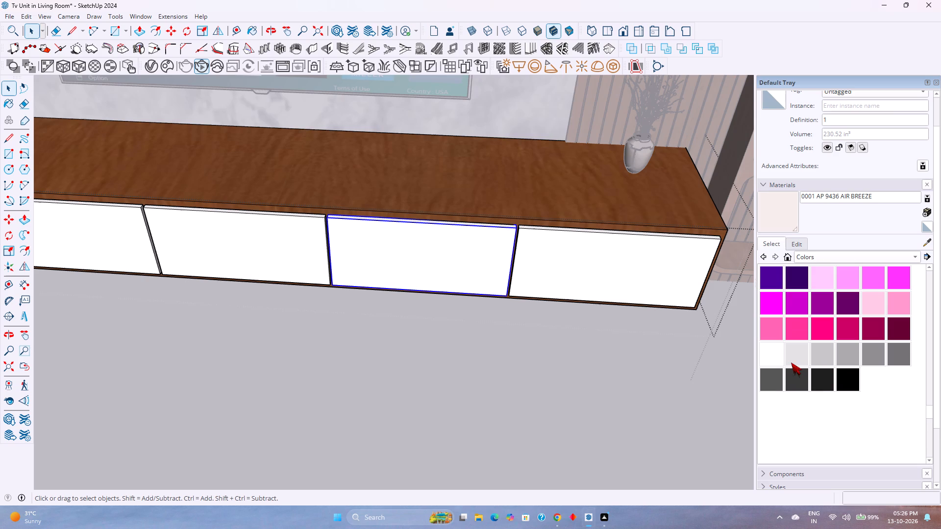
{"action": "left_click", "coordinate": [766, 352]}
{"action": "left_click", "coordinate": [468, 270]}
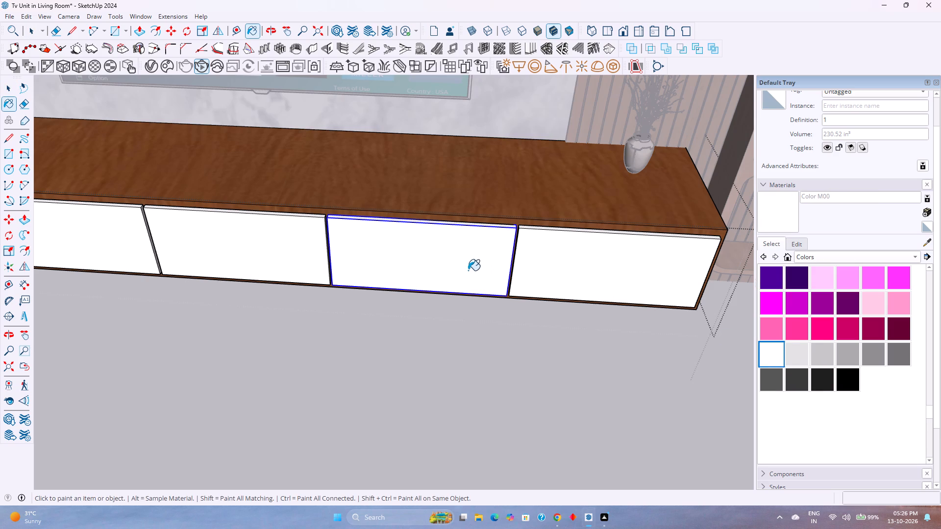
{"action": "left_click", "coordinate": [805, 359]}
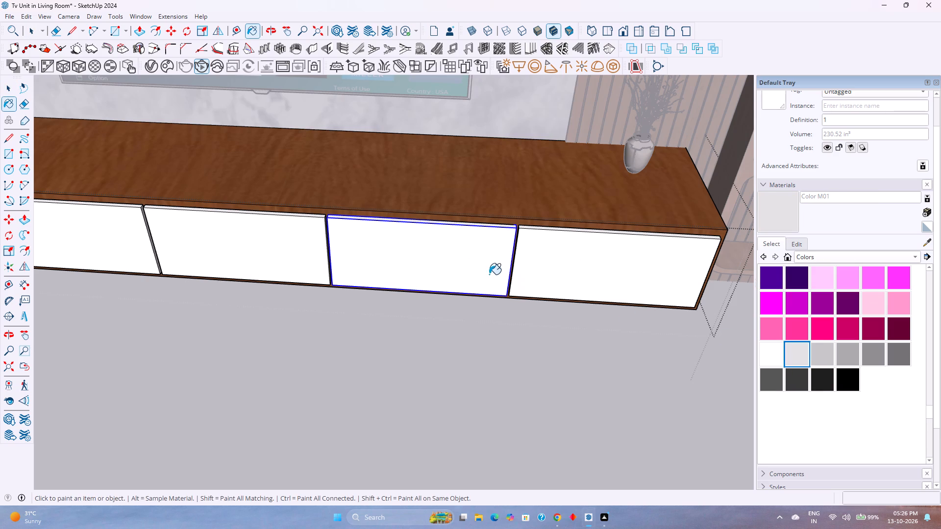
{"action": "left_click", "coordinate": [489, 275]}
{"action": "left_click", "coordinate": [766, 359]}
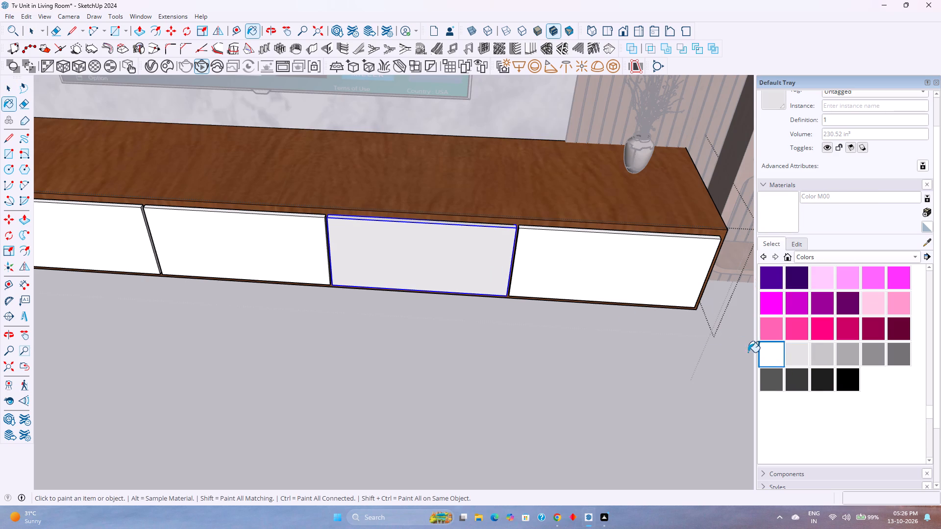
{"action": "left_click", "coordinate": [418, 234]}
Paint all five drawer fronts of the TV console with the pale yellow Color E01.
{"action": "scroll", "coordinate": [818, 313], "scroll_direction": "up", "scroll_amount": 2}
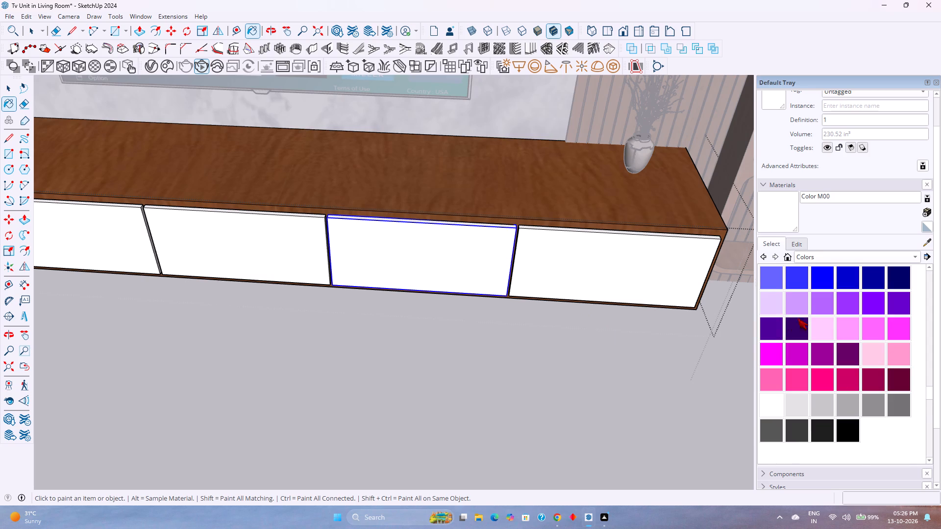
{"action": "scroll", "coordinate": [784, 318], "scroll_direction": "up", "scroll_amount": 7}
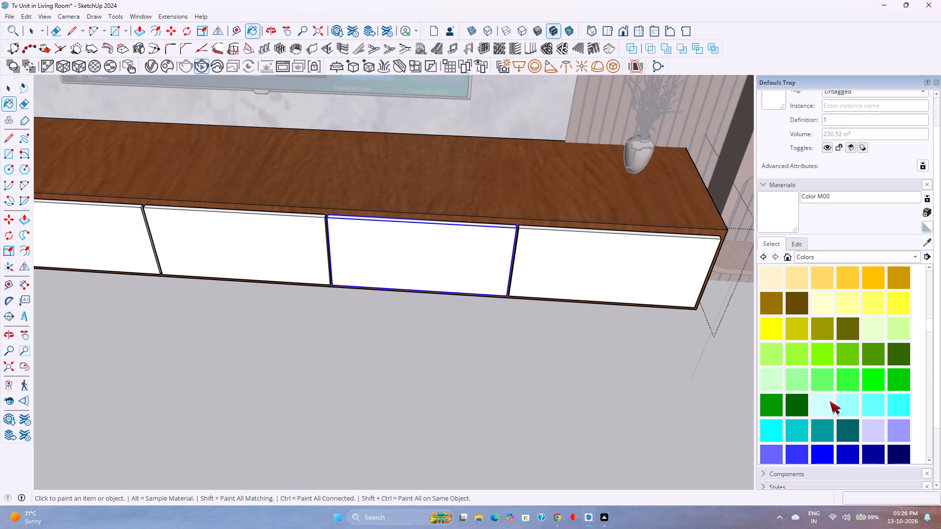
{"action": "scroll", "coordinate": [830, 401], "scroll_direction": "up", "scroll_amount": 5}
{"action": "left_click", "coordinate": [830, 406]}
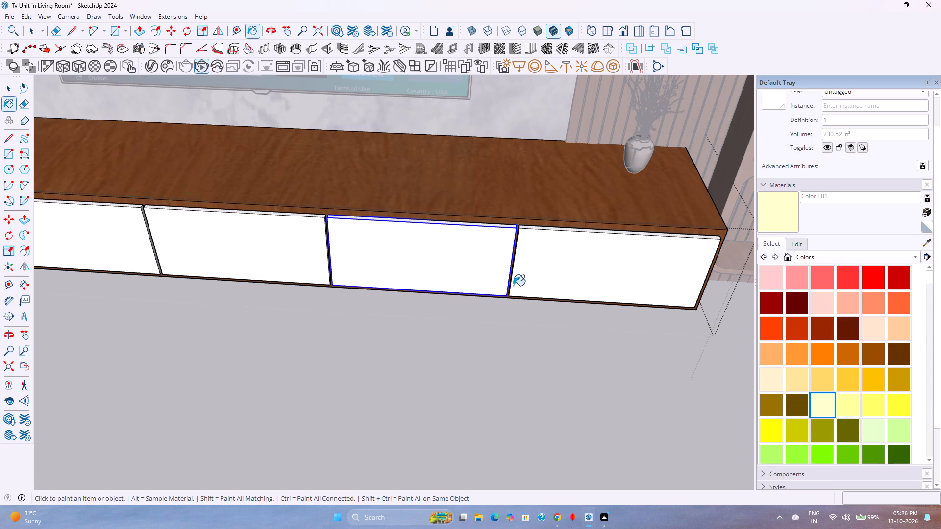
{"action": "left_click", "coordinate": [456, 277]}
{"action": "left_click", "coordinate": [541, 269]}
{"action": "scroll", "coordinate": [460, 289], "scroll_direction": "down", "scroll_amount": 4}
{"action": "left_click", "coordinate": [352, 264]}
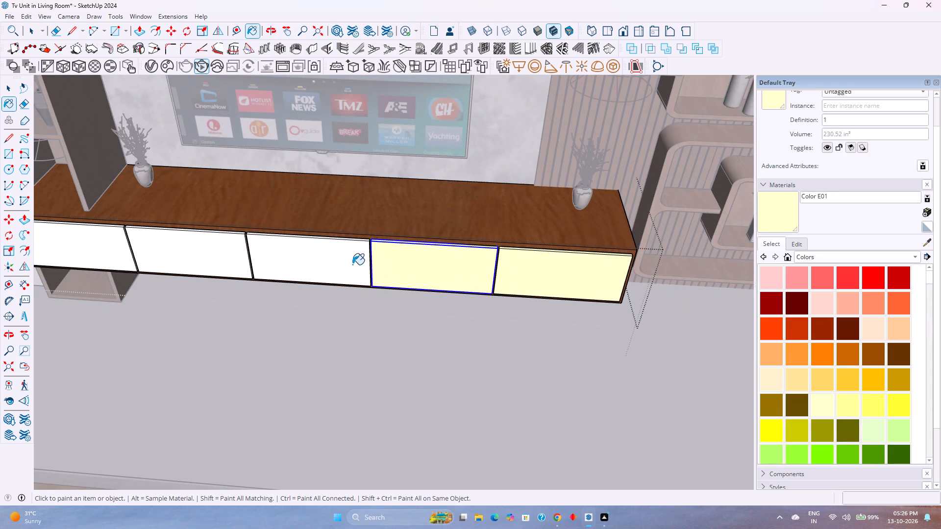
{"action": "left_click", "coordinate": [195, 256]}
{"action": "left_click", "coordinate": [92, 255]}
{"action": "scroll", "coordinate": [301, 289], "scroll_direction": "down", "scroll_amount": 1}
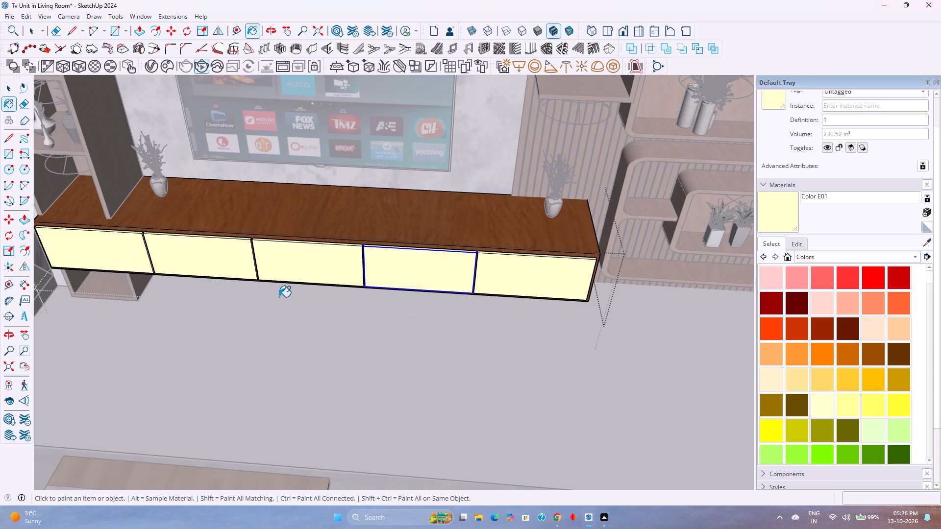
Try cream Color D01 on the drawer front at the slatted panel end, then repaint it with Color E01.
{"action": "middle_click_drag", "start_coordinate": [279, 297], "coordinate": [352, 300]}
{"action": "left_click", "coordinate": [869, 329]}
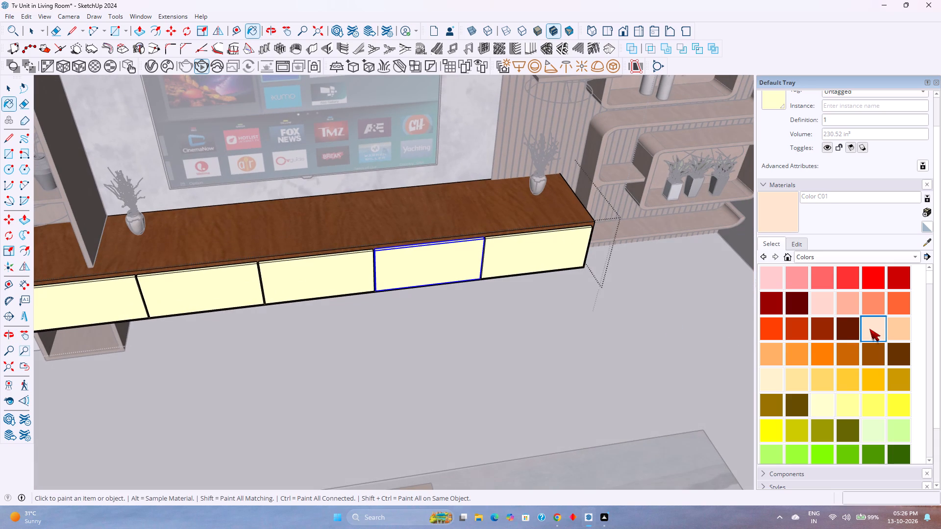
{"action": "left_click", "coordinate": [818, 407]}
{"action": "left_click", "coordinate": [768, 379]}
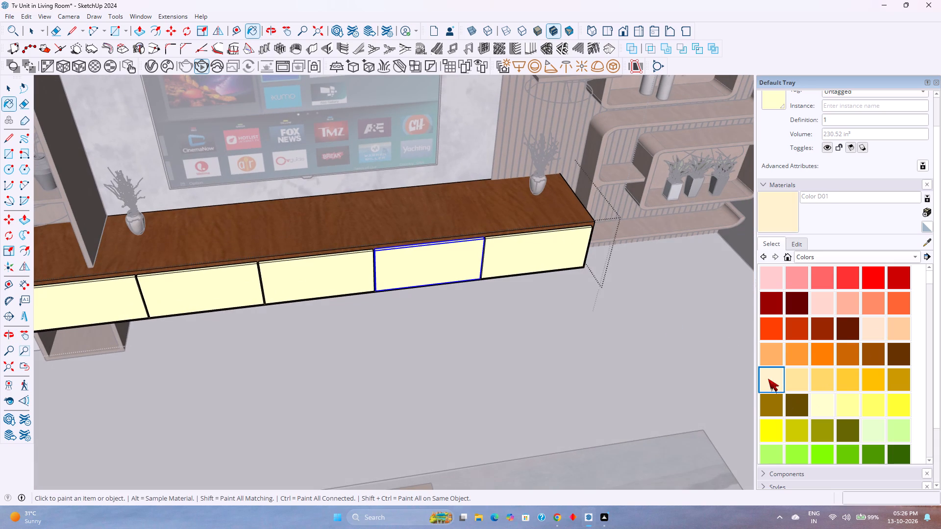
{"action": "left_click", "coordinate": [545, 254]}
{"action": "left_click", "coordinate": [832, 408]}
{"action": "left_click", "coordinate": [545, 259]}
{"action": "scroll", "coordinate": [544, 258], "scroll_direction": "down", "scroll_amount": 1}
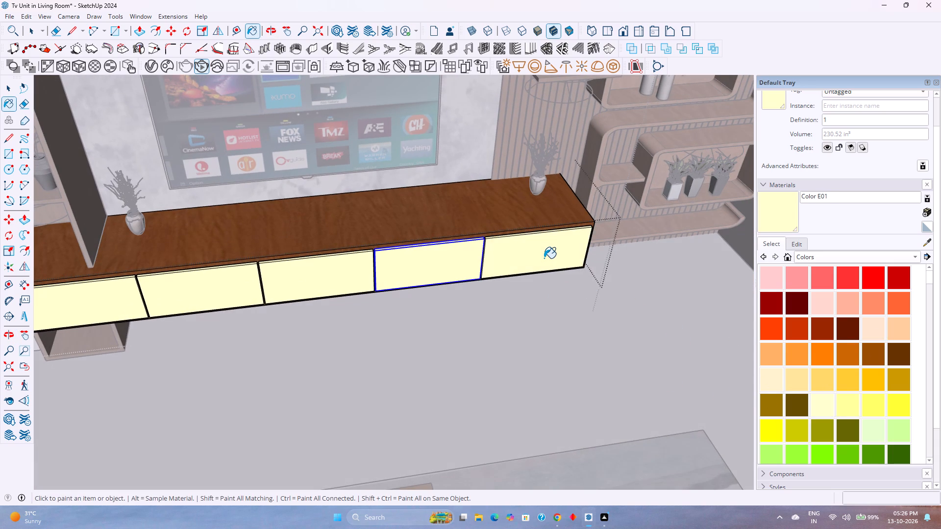
Stop painting and close the nested drawer front and console groups to return to the TV unit level.
{"action": "scroll", "coordinate": [544, 258], "scroll_direction": "down", "scroll_amount": 4}
{"action": "key", "text": "space"}
{"action": "key", "text": "Escape"}
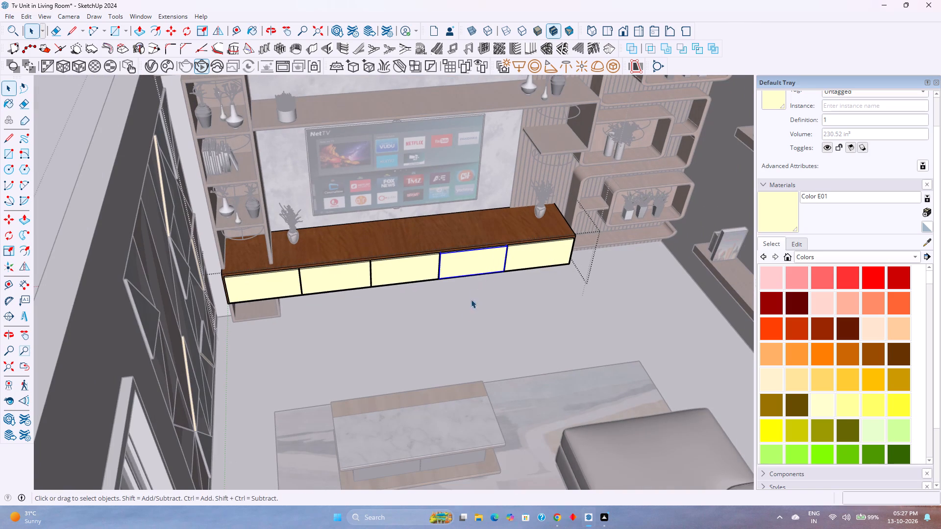
{"action": "key", "text": "Escape"}
{"action": "scroll", "coordinate": [467, 325], "scroll_direction": "down", "scroll_amount": 3}
{"action": "middle_click_drag", "start_coordinate": [485, 358], "coordinate": [354, 289]}
{"action": "middle_click", "coordinate": [352, 288]}
{"action": "scroll", "coordinate": [351, 286], "scroll_direction": "down", "scroll_amount": 2}
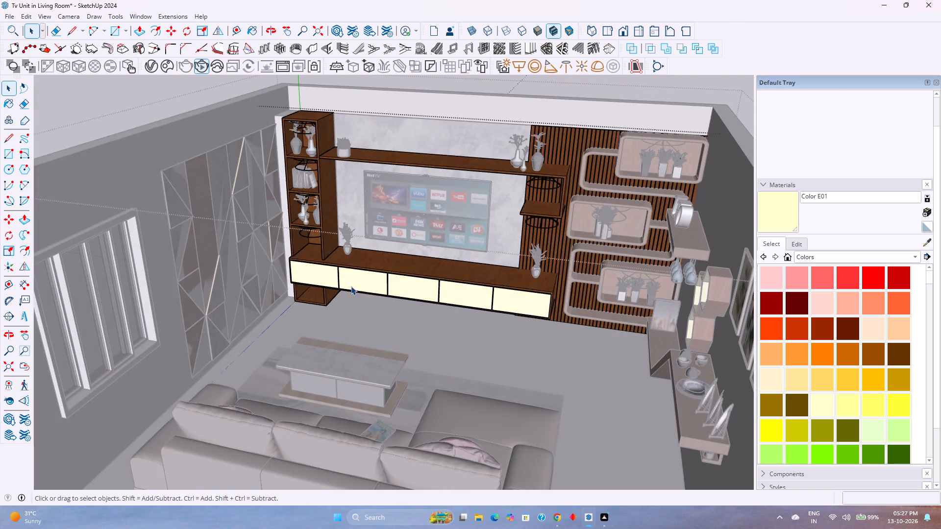
Check the room in the standard views, close the remaining open groups, and frame the TV wall from the front, with the console above the sofa.
{"action": "left_click", "coordinate": [626, 35]}
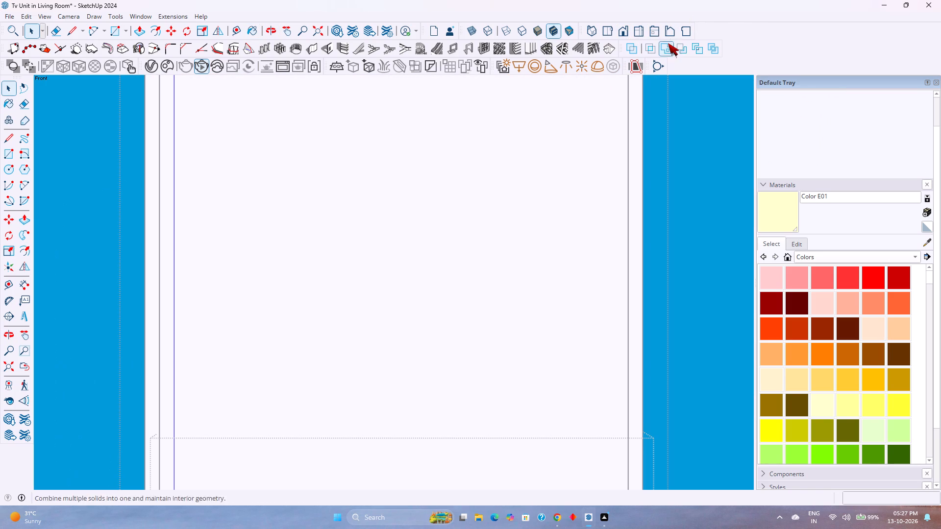
{"action": "left_click", "coordinate": [640, 30]}
{"action": "left_click", "coordinate": [659, 32]}
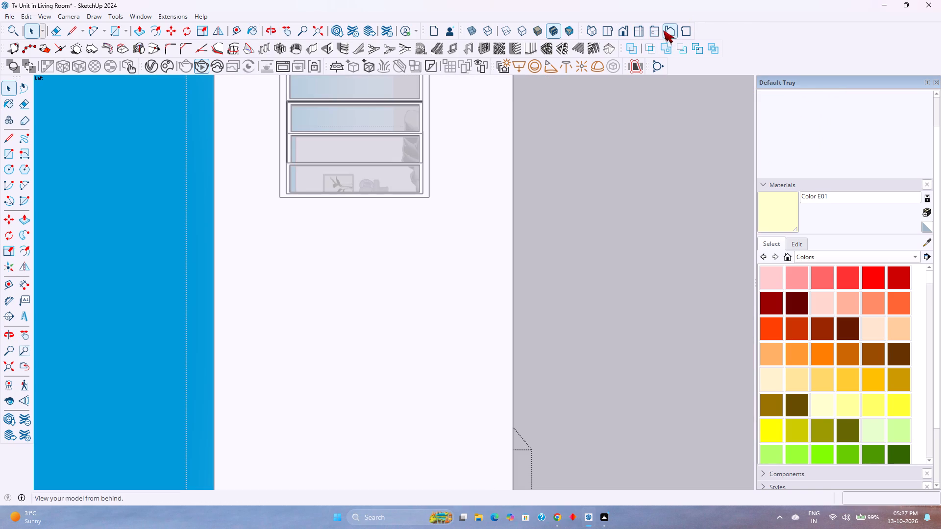
{"action": "left_click", "coordinate": [673, 30]}
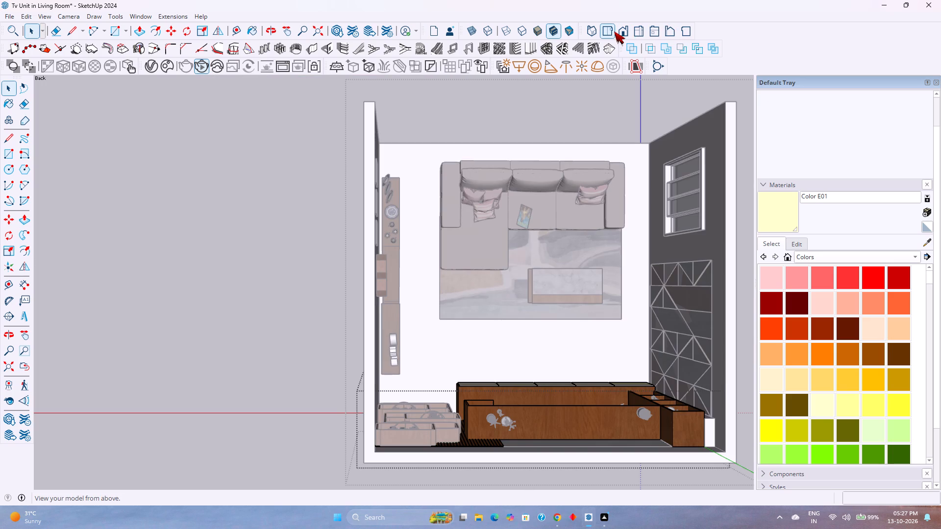
{"action": "left_click", "coordinate": [623, 31]}
{"action": "left_click", "coordinate": [645, 31]}
{"action": "left_click", "coordinate": [657, 31]}
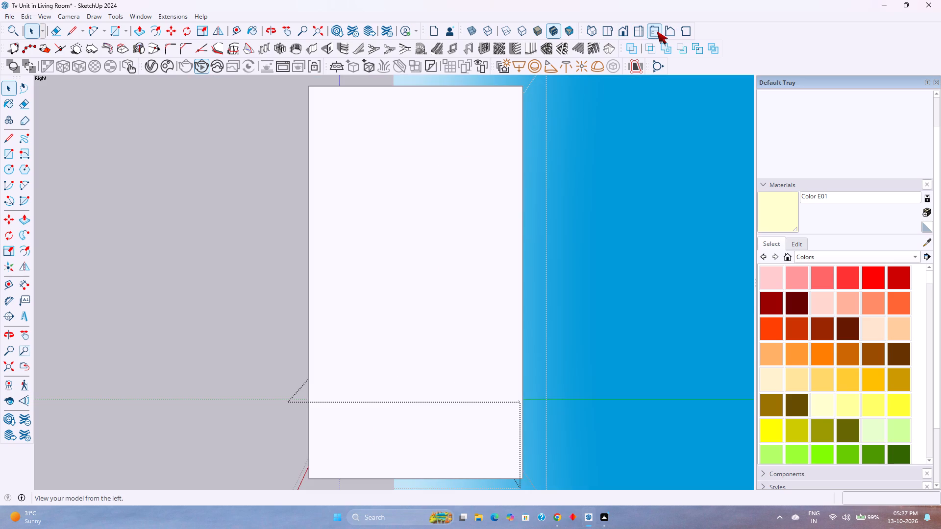
{"action": "key", "text": "Escape"}
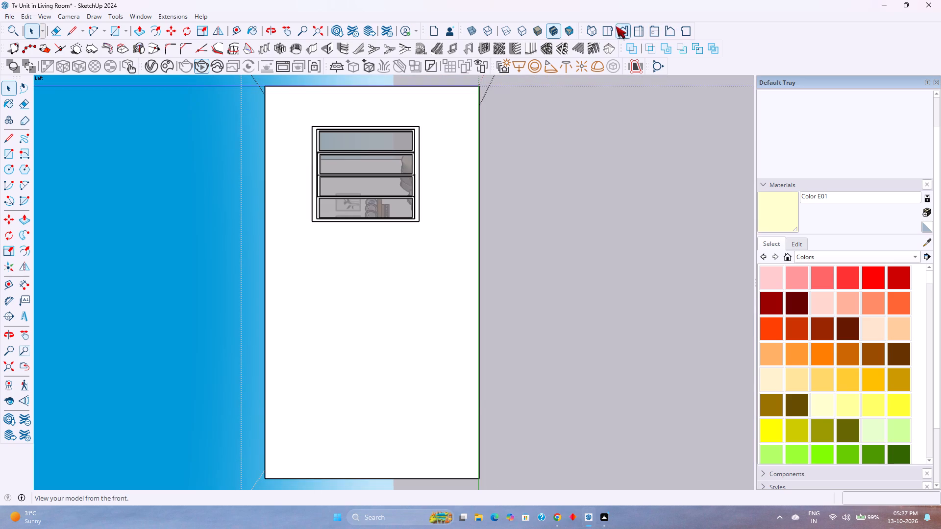
{"action": "left_click", "coordinate": [627, 29]}
{"action": "scroll", "coordinate": [503, 203], "scroll_direction": "up", "scroll_amount": 3}
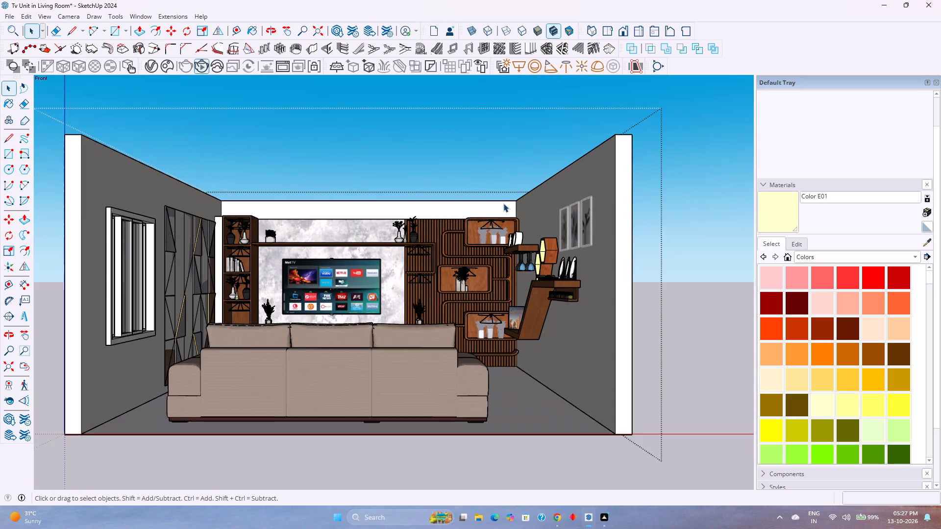
{"action": "key", "text": "Escape"}
{"action": "middle_click_drag", "start_coordinate": [337, 294], "coordinate": [375, 280], "text": "shift"}
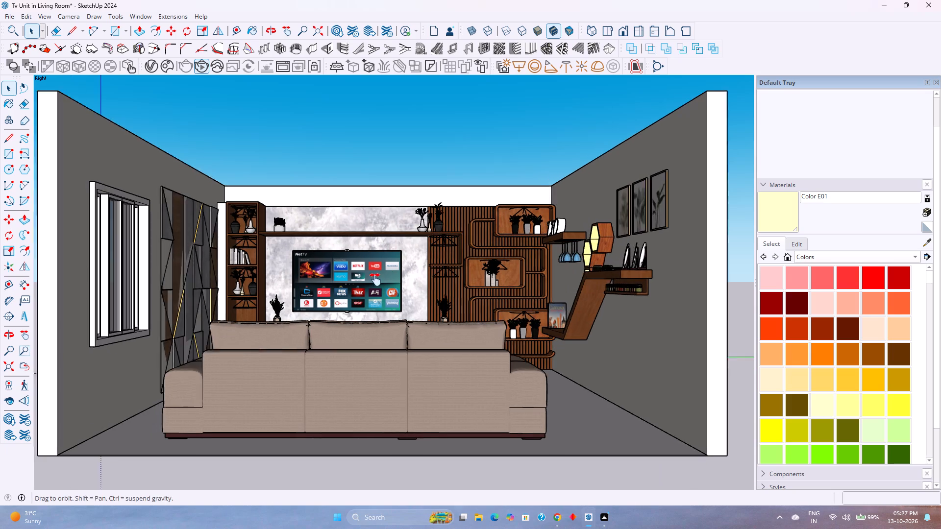
{"action": "middle_click_drag", "start_coordinate": [375, 280], "coordinate": [377, 280], "text": "shift"}
{"action": "scroll", "coordinate": [377, 300], "scroll_direction": "up", "scroll_amount": 2}
{"action": "middle_click_drag", "start_coordinate": [377, 300], "coordinate": [378, 347]}
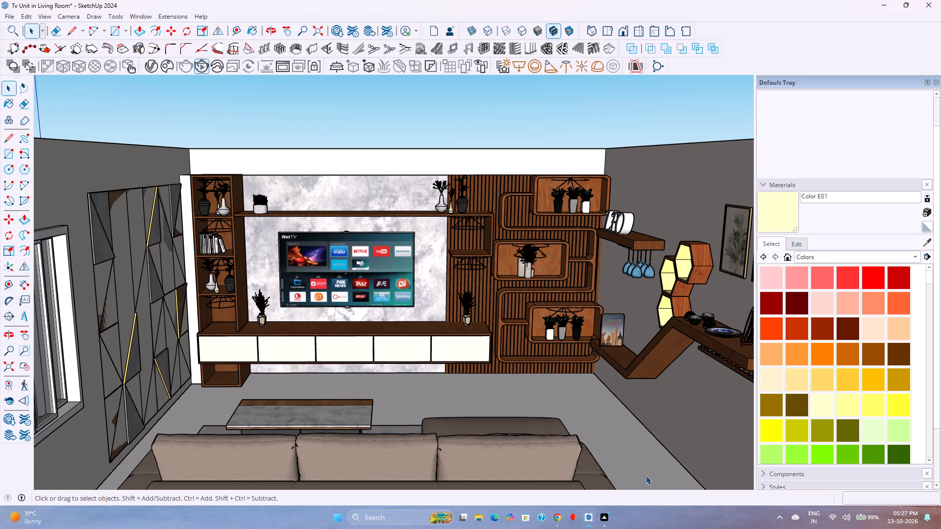
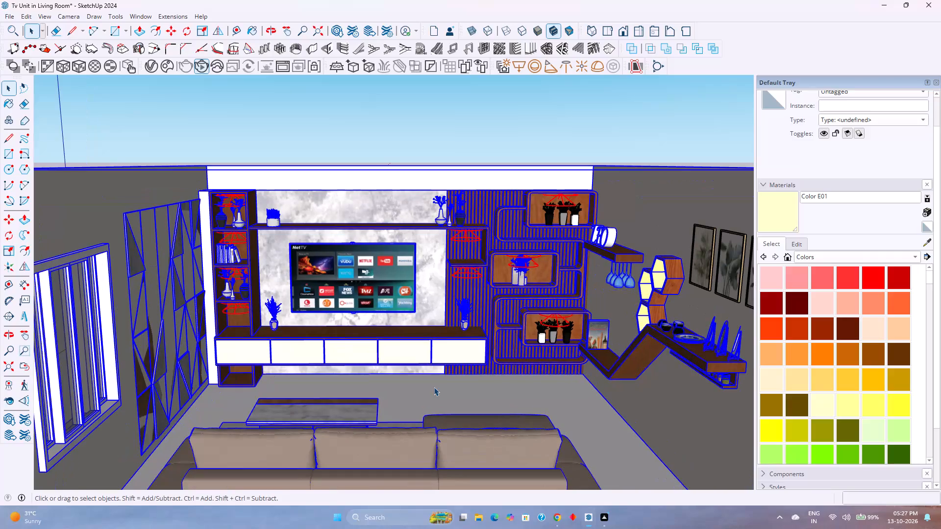
Clear the selection and examine the whole room and the TV wall from eye-level and raised front views.
{"action": "left_click", "coordinate": [486, 364]}
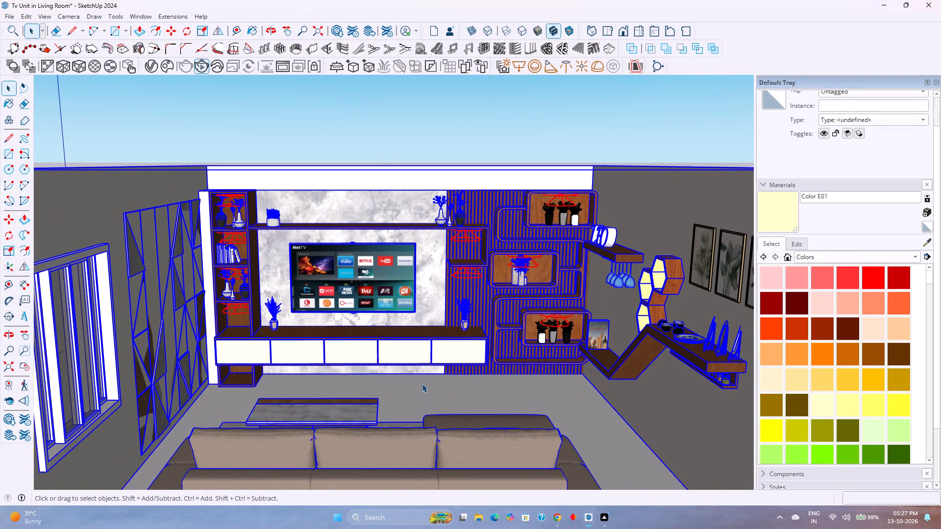
{"action": "scroll", "coordinate": [401, 236], "scroll_direction": "down", "scroll_amount": 6}
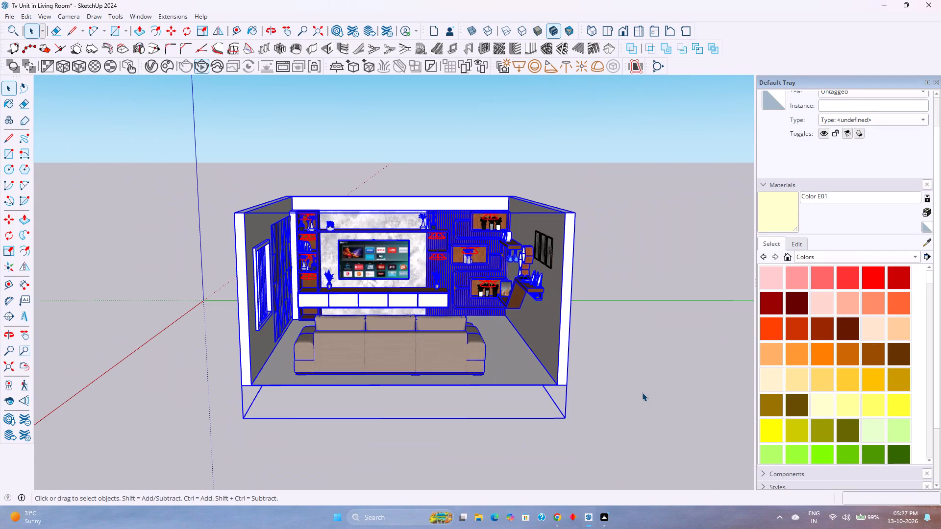
{"action": "left_click", "coordinate": [643, 393]}
{"action": "scroll", "coordinate": [517, 386], "scroll_direction": "up", "scroll_amount": 5}
{"action": "middle_click_drag", "start_coordinate": [517, 386], "coordinate": [520, 457]}
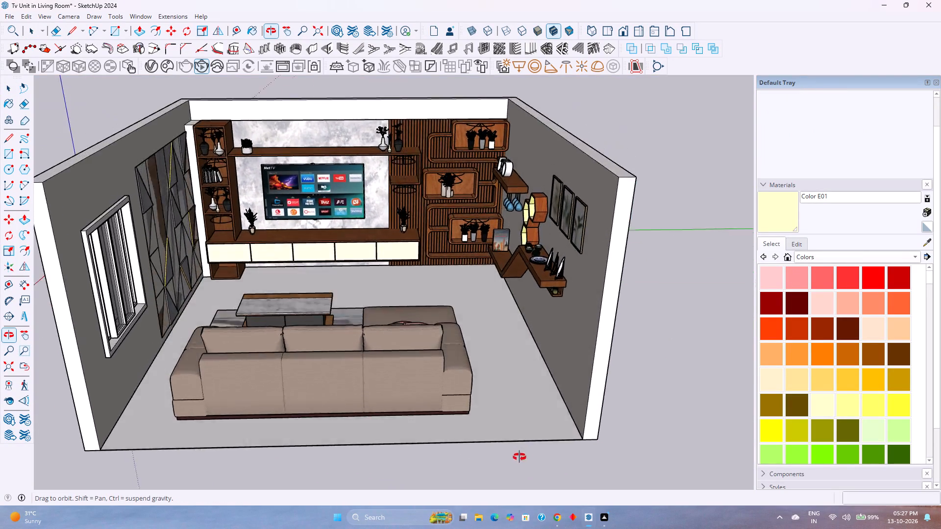
{"action": "middle_click_drag", "start_coordinate": [520, 457], "coordinate": [499, 394]}
{"action": "middle_click", "coordinate": [499, 394]}
{"action": "scroll", "coordinate": [501, 395], "scroll_direction": "down", "scroll_amount": 2}
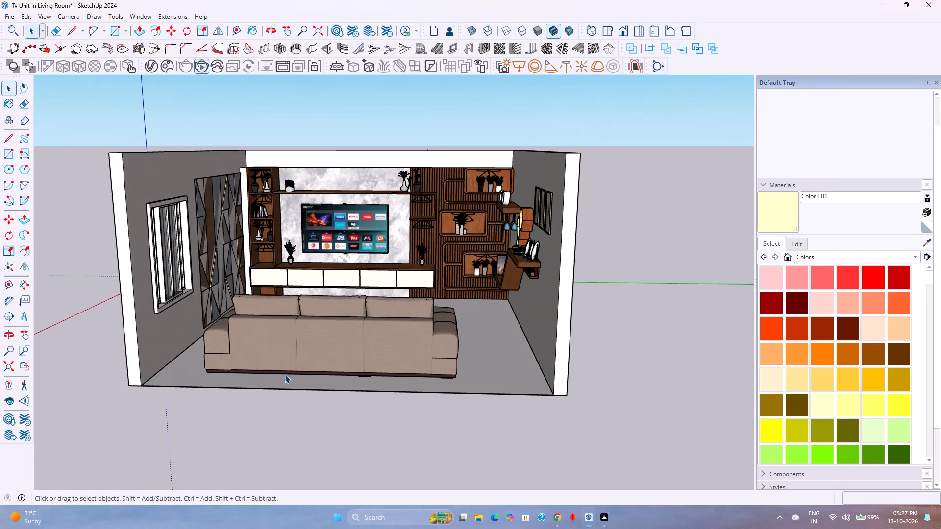
{"action": "scroll", "coordinate": [381, 357], "scroll_direction": "up", "scroll_amount": 2}
{"action": "middle_click_drag", "start_coordinate": [381, 357], "coordinate": [407, 429]}
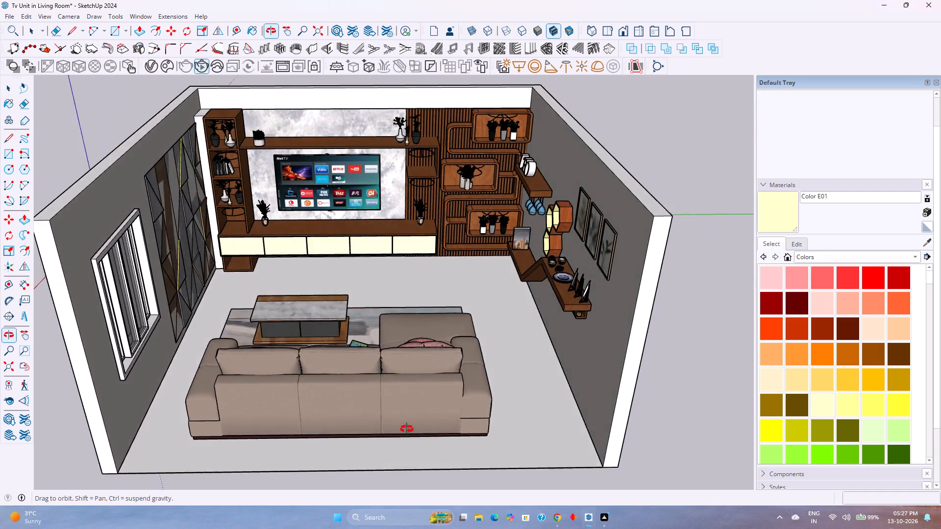
{"action": "middle_click_drag", "start_coordinate": [407, 429], "coordinate": [410, 402]}
{"action": "middle_click", "coordinate": [410, 402]}
{"action": "scroll", "coordinate": [157, 164], "scroll_direction": "up", "scroll_amount": 4}
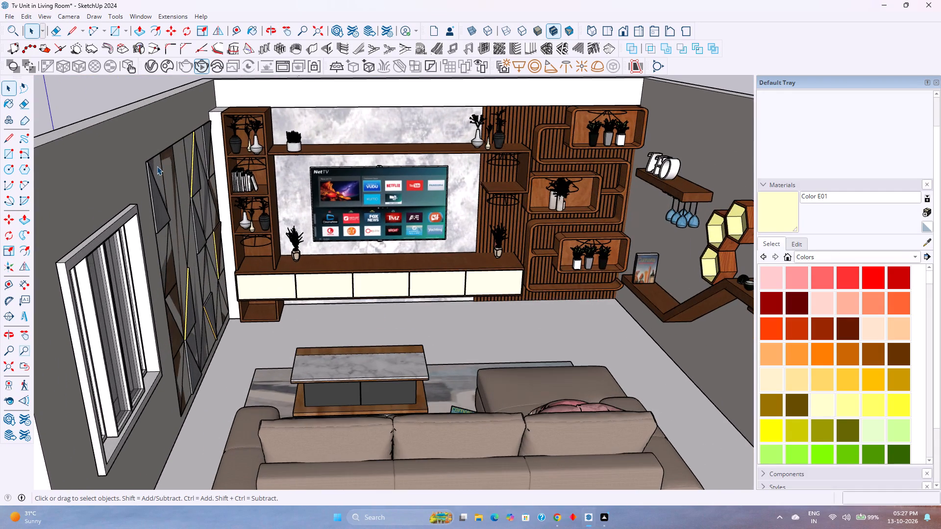
{"action": "scroll", "coordinate": [156, 169], "scroll_direction": "down", "scroll_amount": 2}
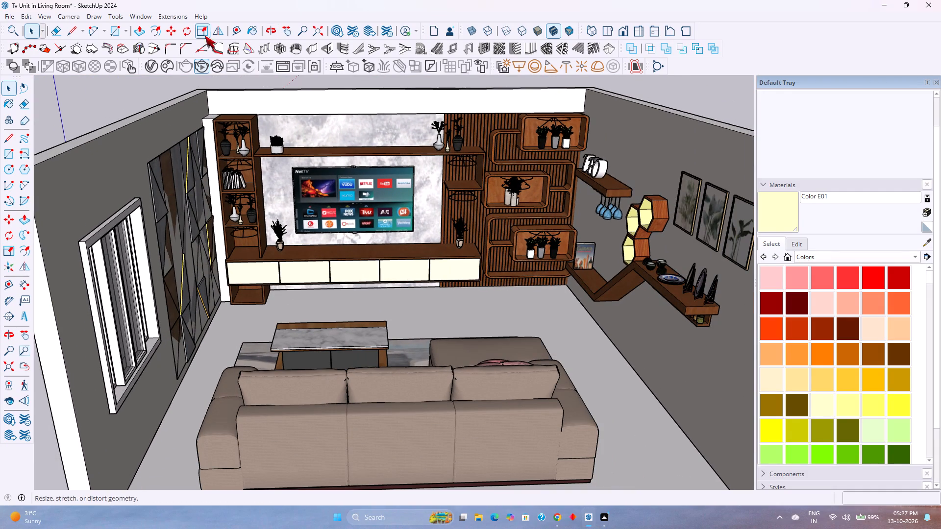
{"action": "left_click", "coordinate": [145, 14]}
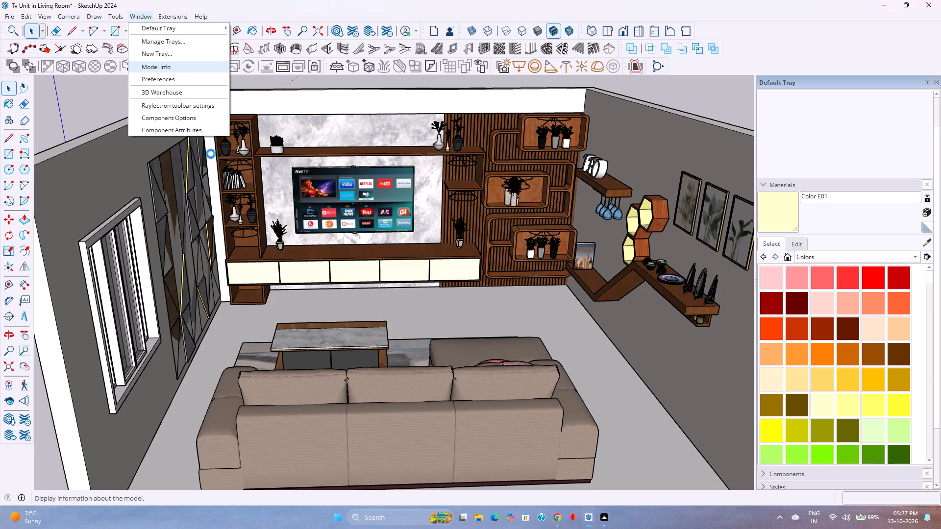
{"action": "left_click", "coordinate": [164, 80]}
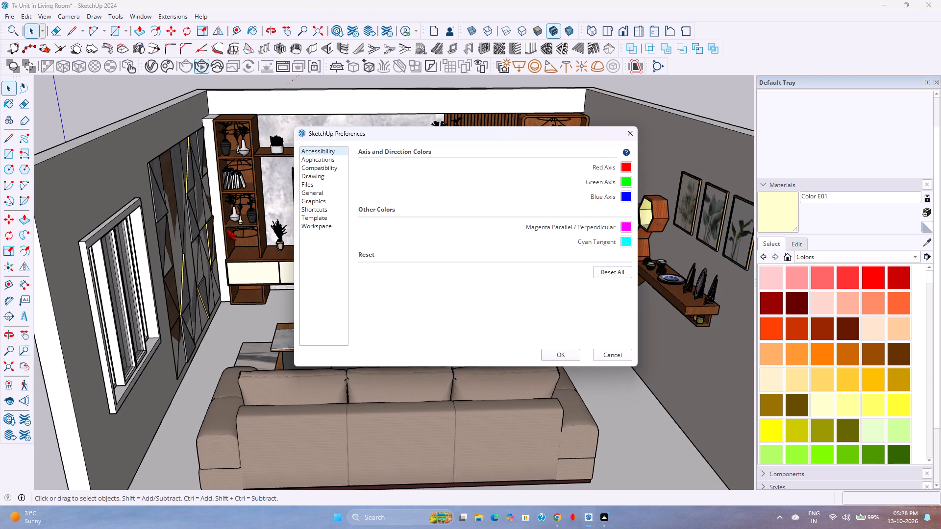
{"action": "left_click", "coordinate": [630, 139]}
Open 3D Warehouse and replace the previous search with a model search for "curtains".
{"action": "left_click", "coordinate": [143, 17]}
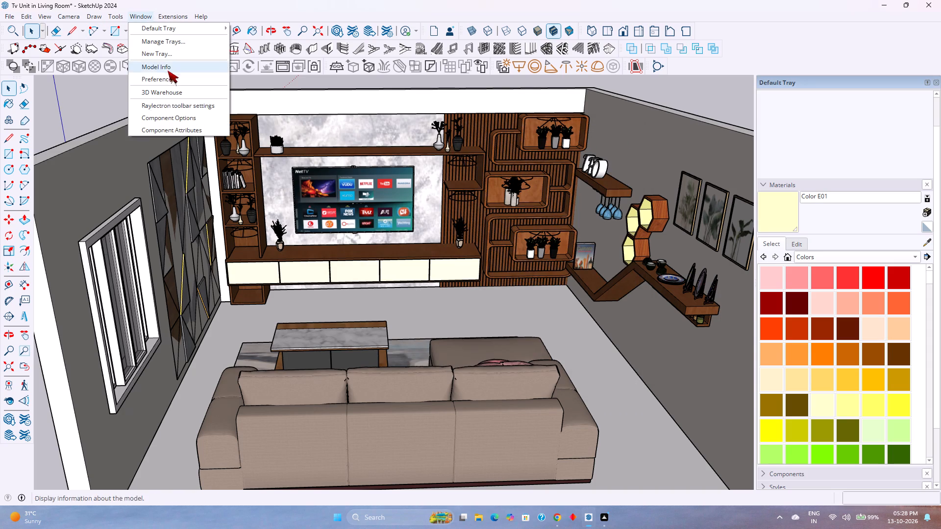
{"action": "left_click", "coordinate": [176, 95]}
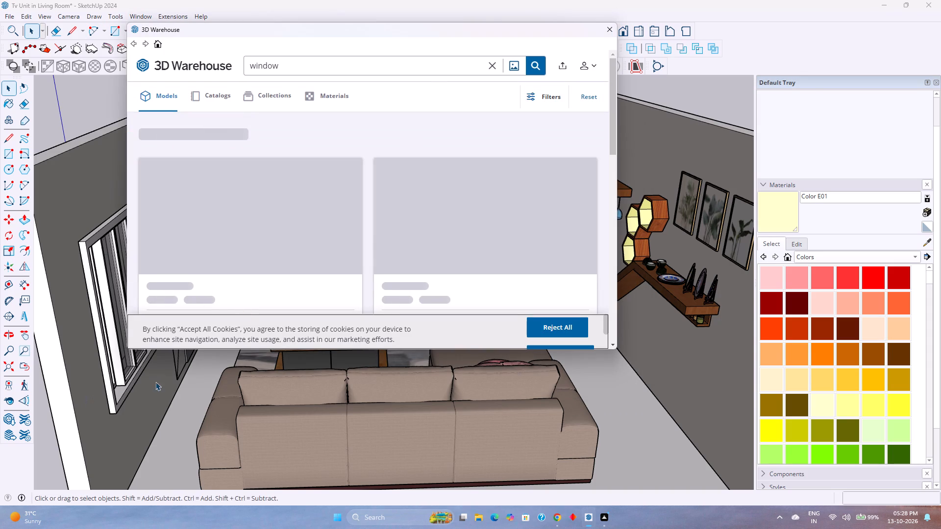
{"action": "left_click", "coordinate": [491, 64]}
{"action": "left_click", "coordinate": [451, 67]}
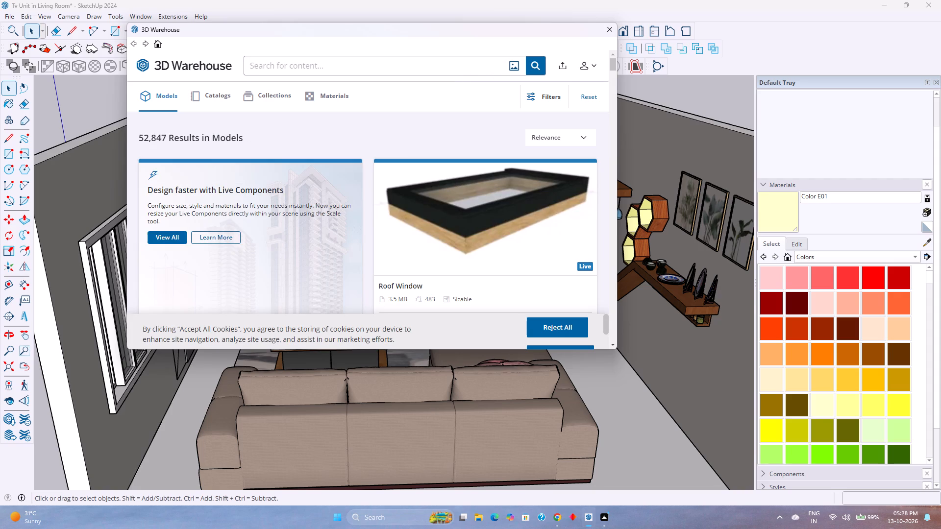
{"action": "left_click", "coordinate": [452, 67]}
{"action": "type", "text": "curtain"}
{"action": "key", "text": "s"}
{"action": "key", "text": "Return"}
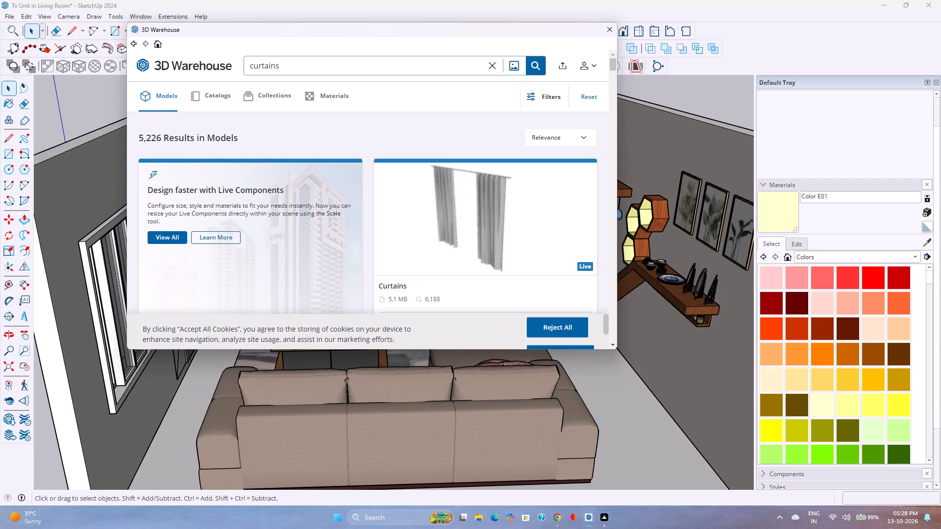
Browse the curtain models in the search results for a design that suits the living room window.
{"action": "scroll", "coordinate": [446, 221], "scroll_direction": "down", "scroll_amount": 10}
{"action": "scroll", "coordinate": [446, 221], "scroll_direction": "up", "scroll_amount": 2}
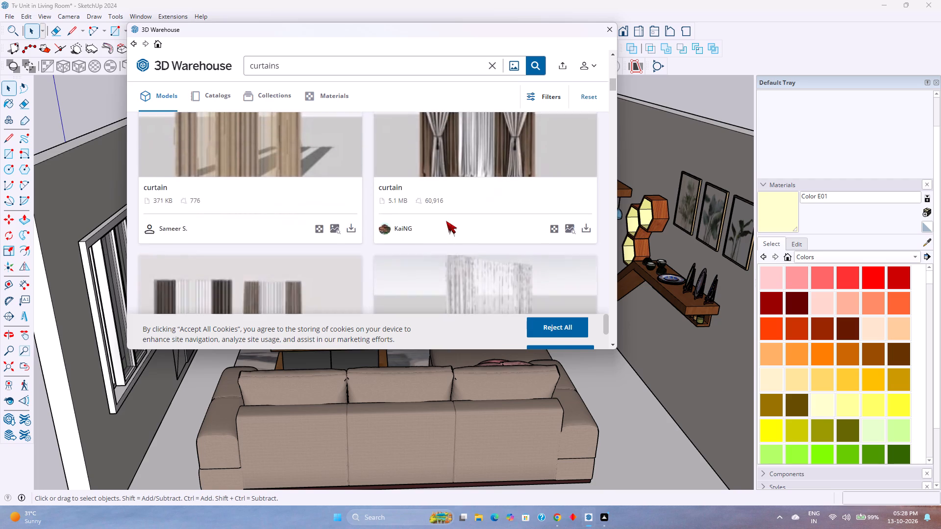
{"action": "scroll", "coordinate": [446, 221], "scroll_direction": "down", "scroll_amount": 6}
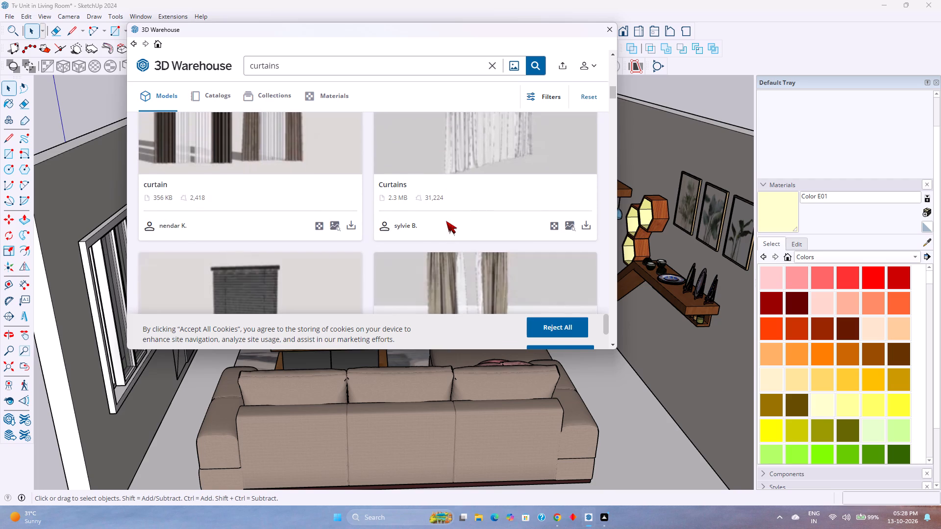
{"action": "scroll", "coordinate": [414, 216], "scroll_direction": "down", "scroll_amount": 2}
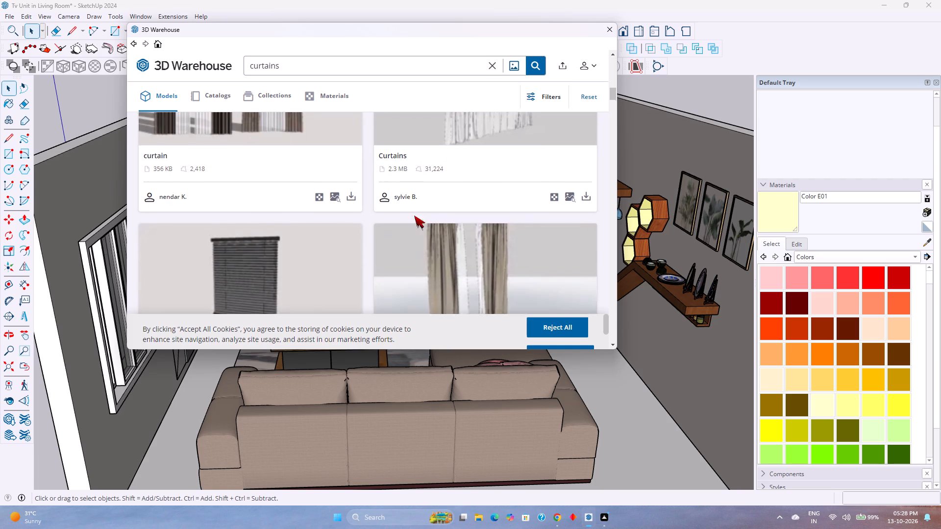
{"action": "scroll", "coordinate": [414, 216], "scroll_direction": "down", "scroll_amount": 5}
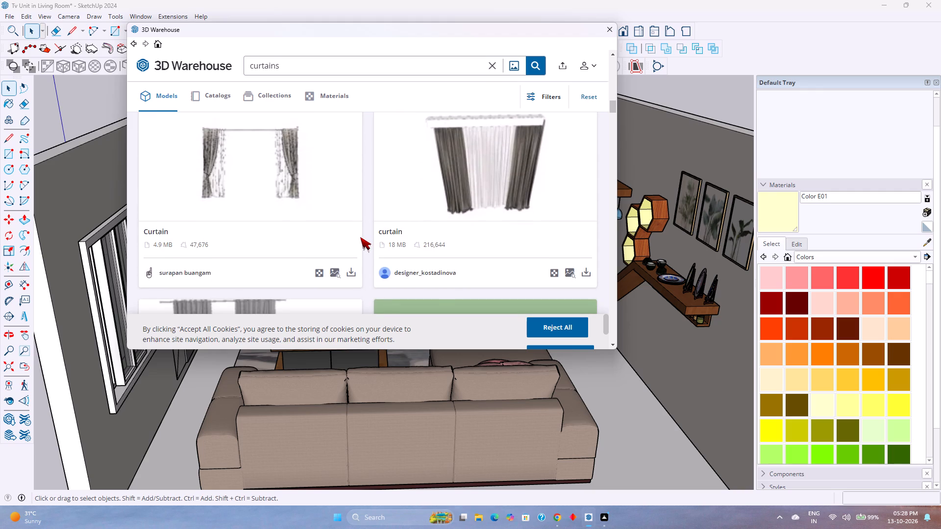
{"action": "scroll", "coordinate": [452, 255], "scroll_direction": "down", "scroll_amount": 4}
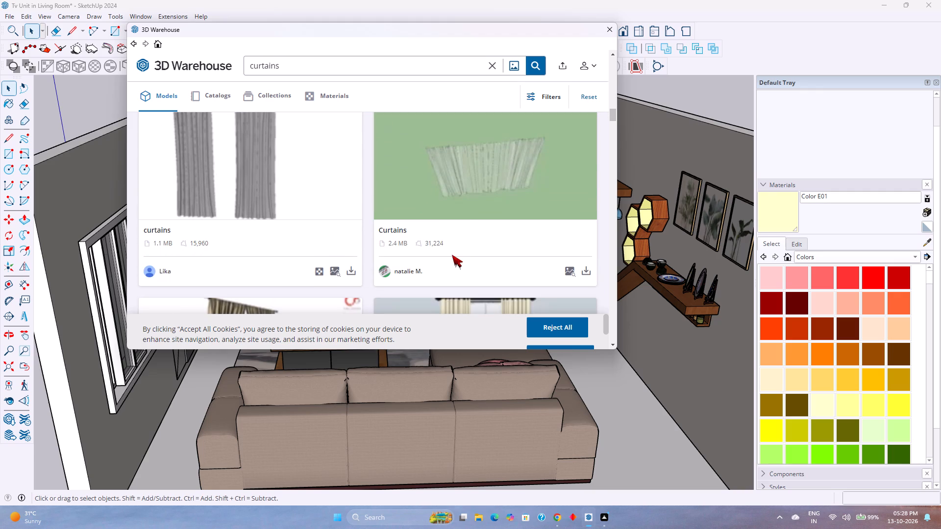
{"action": "scroll", "coordinate": [426, 240], "scroll_direction": "down", "scroll_amount": 5}
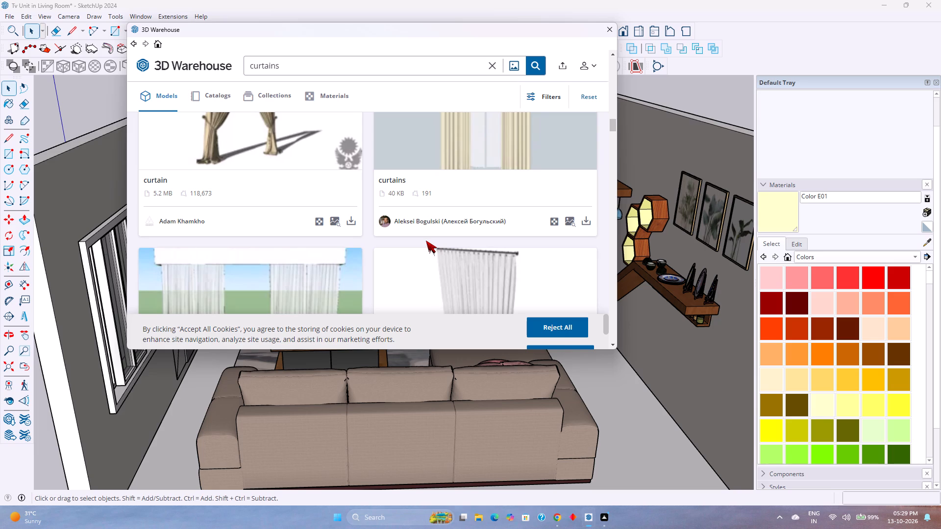
{"action": "scroll", "coordinate": [428, 252], "scroll_direction": "down", "scroll_amount": 6}
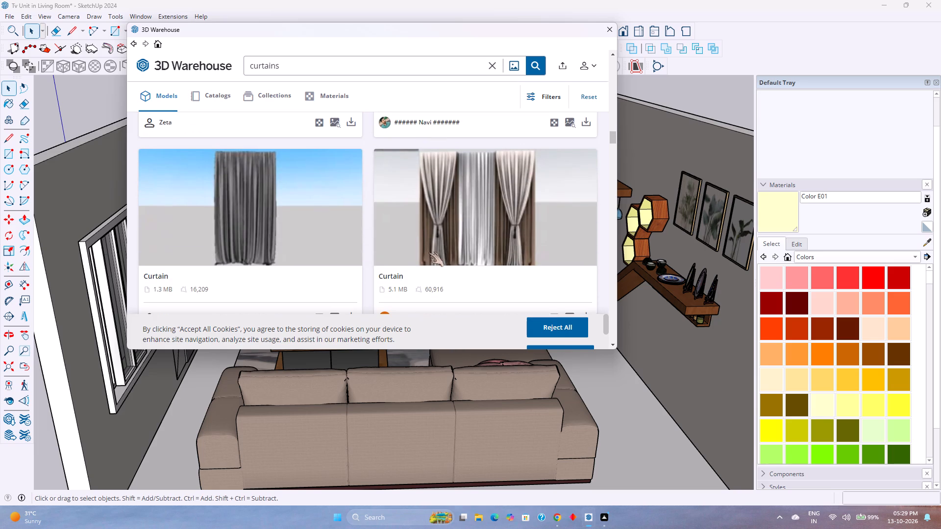
{"action": "scroll", "coordinate": [428, 252], "scroll_direction": "up", "scroll_amount": 5}
{"action": "scroll", "coordinate": [428, 252], "scroll_direction": "down", "scroll_amount": 3}
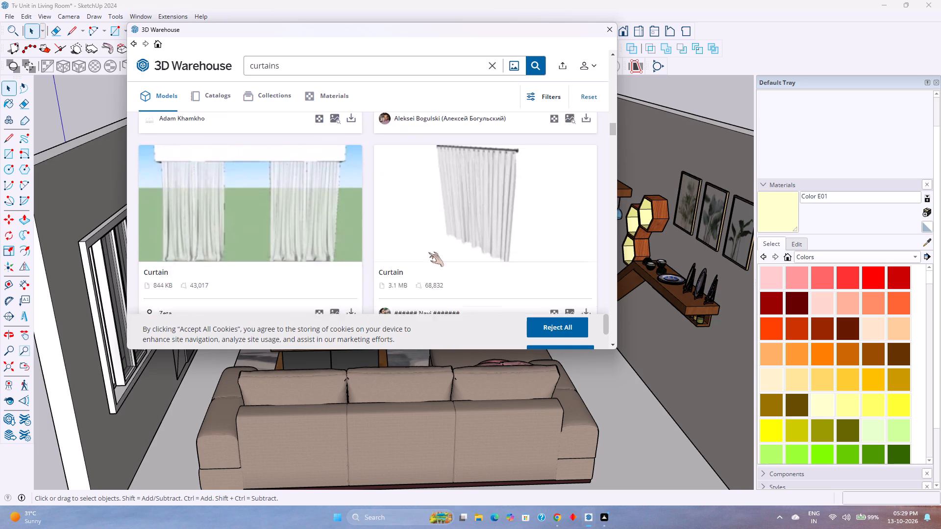
{"action": "scroll", "coordinate": [428, 252], "scroll_direction": "down", "scroll_amount": 11}
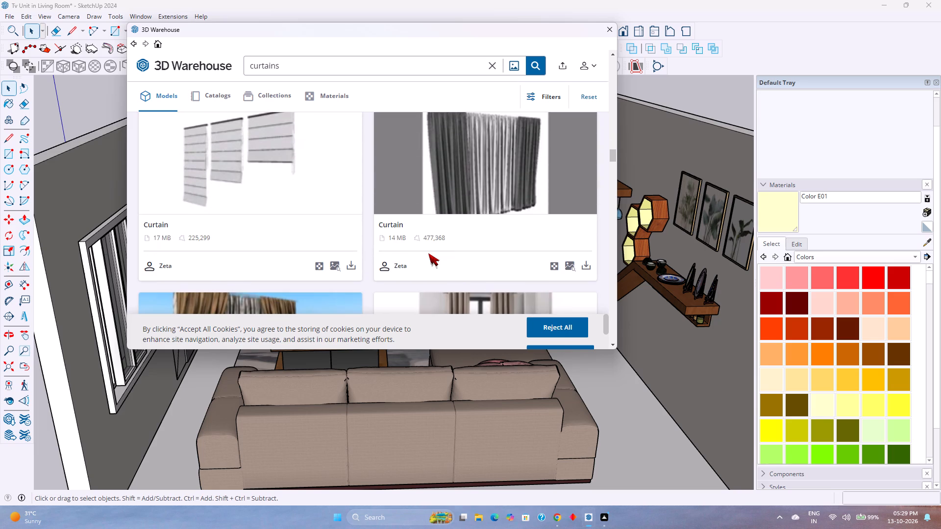
{"action": "scroll", "coordinate": [428, 253], "scroll_direction": "down", "scroll_amount": 2}
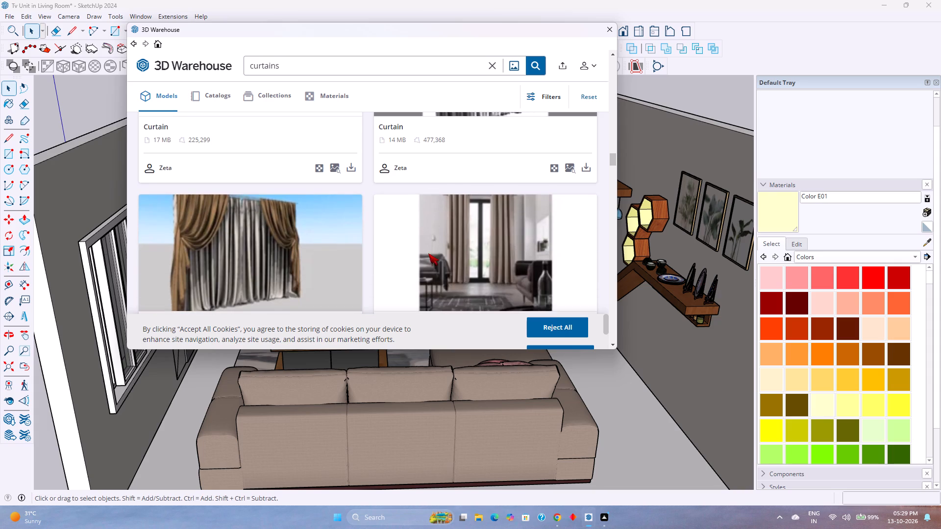
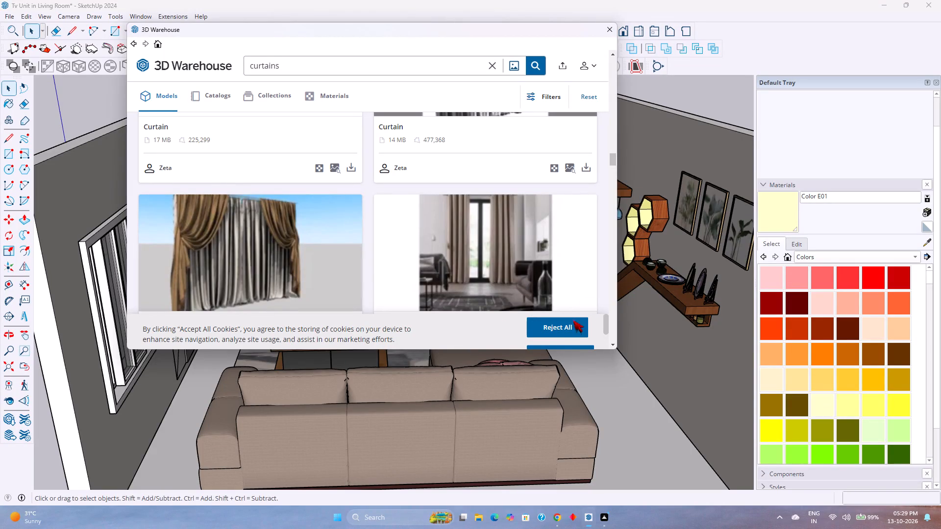
Review the "curtains" search results again and compare the designs for one that suits the living room window.
{"action": "scroll", "coordinate": [440, 305], "scroll_direction": "up", "scroll_amount": 16}
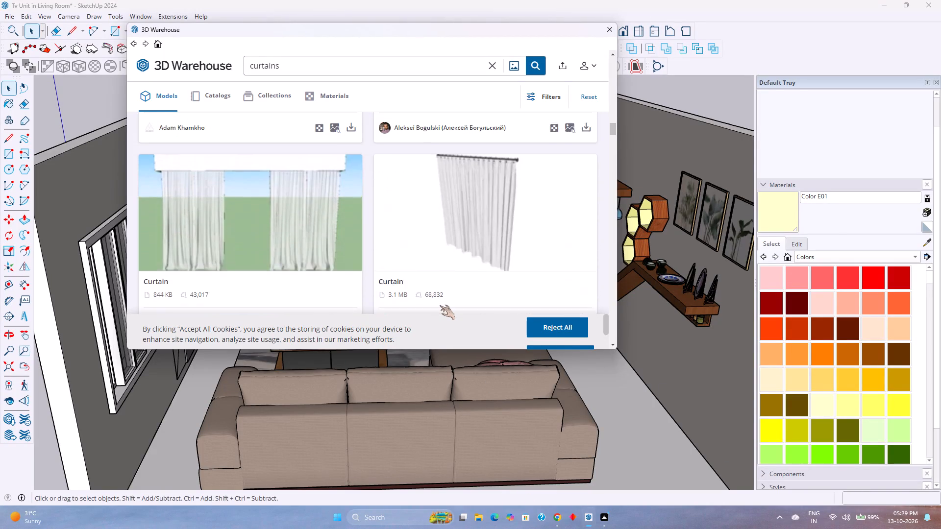
{"action": "scroll", "coordinate": [387, 209], "scroll_direction": "up", "scroll_amount": 10}
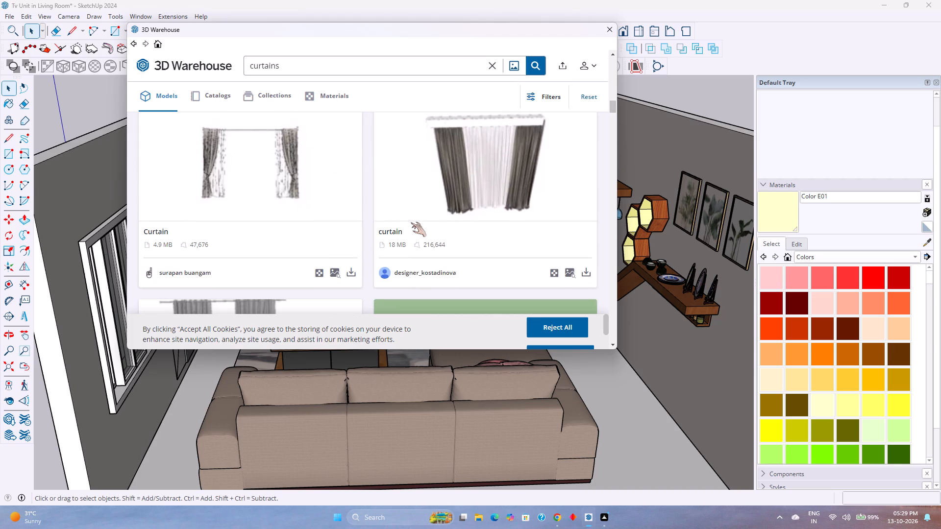
{"action": "scroll", "coordinate": [401, 222], "scroll_direction": "up", "scroll_amount": 3}
{"action": "scroll", "coordinate": [401, 222], "scroll_direction": "down", "scroll_amount": 2}
{"action": "scroll", "coordinate": [401, 222], "scroll_direction": "up", "scroll_amount": 2}
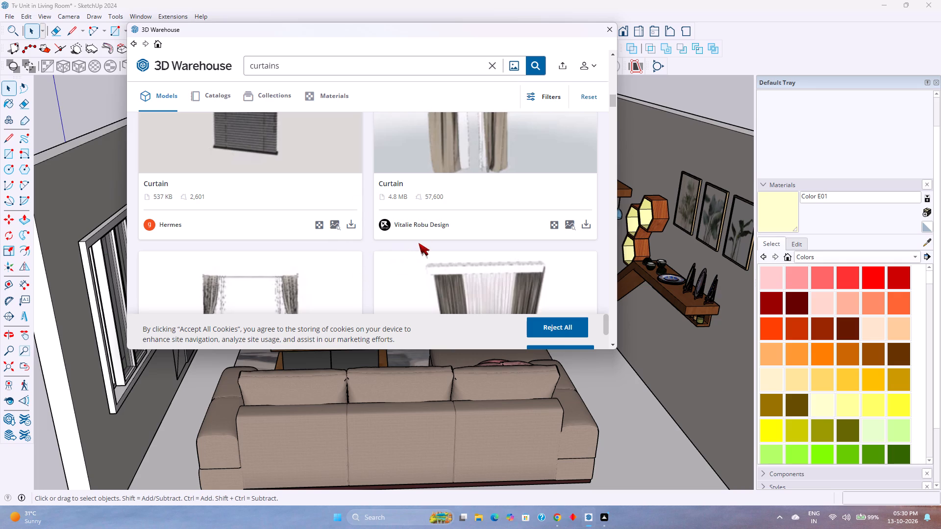
{"action": "scroll", "coordinate": [419, 243], "scroll_direction": "up", "scroll_amount": 8}
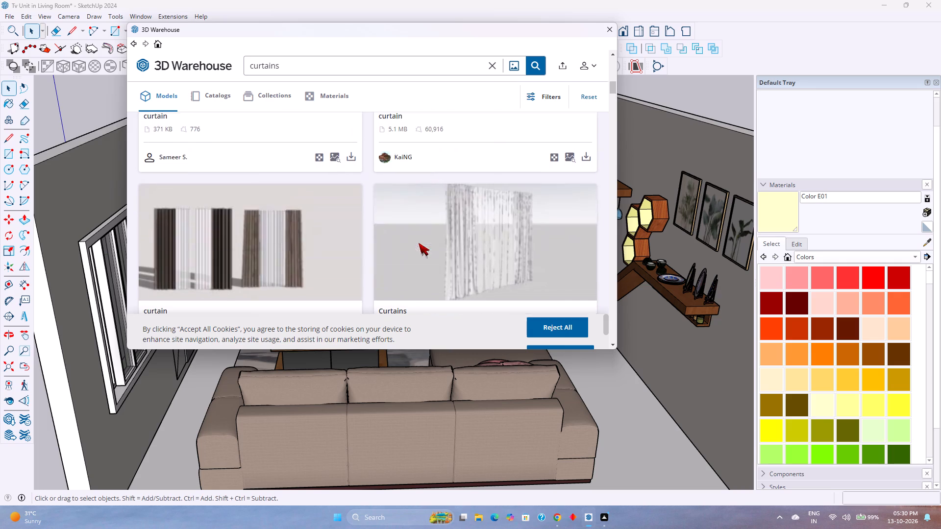
{"action": "scroll", "coordinate": [419, 243], "scroll_direction": "up", "scroll_amount": 13}
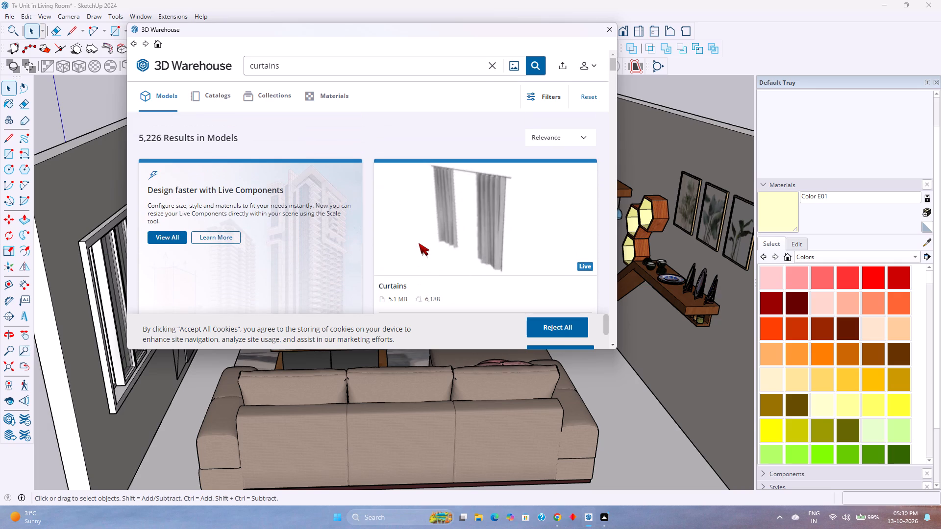
{"action": "scroll", "coordinate": [419, 243], "scroll_direction": "up", "scroll_amount": 2}
{"action": "scroll", "coordinate": [419, 243], "scroll_direction": "down", "scroll_amount": 2}
{"action": "scroll", "coordinate": [419, 243], "scroll_direction": "up", "scroll_amount": 2}
{"action": "scroll", "coordinate": [419, 243], "scroll_direction": "down", "scroll_amount": 2}
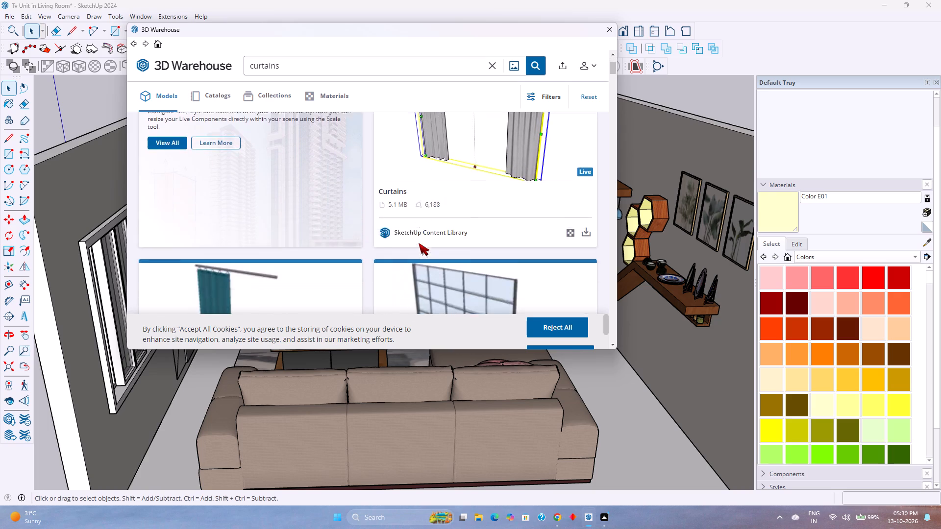
{"action": "scroll", "coordinate": [419, 243], "scroll_direction": "down", "scroll_amount": 2}
{"action": "scroll", "coordinate": [476, 252], "scroll_direction": "down", "scroll_amount": 6}
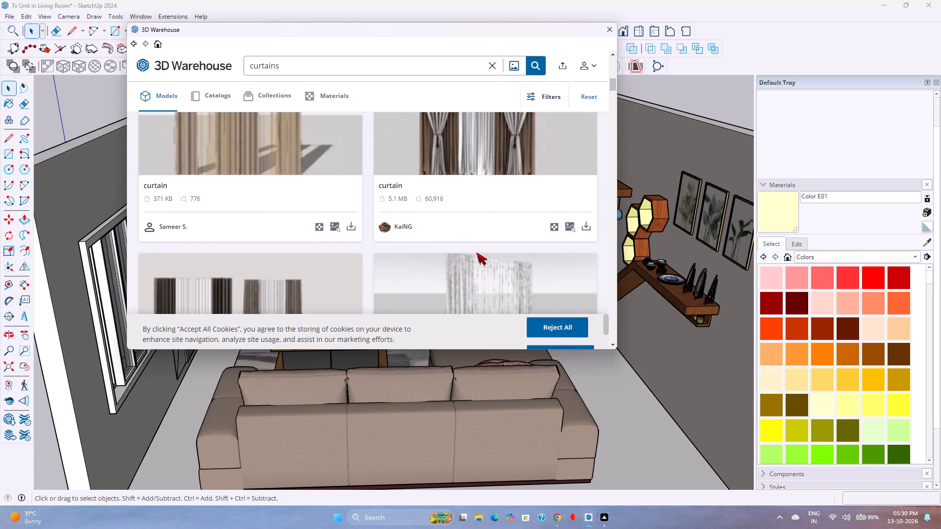
{"action": "scroll", "coordinate": [476, 252], "scroll_direction": "down", "scroll_amount": 4}
{"action": "scroll", "coordinate": [476, 252], "scroll_direction": "up", "scroll_amount": 3}
{"action": "scroll", "coordinate": [476, 252], "scroll_direction": "down", "scroll_amount": 3}
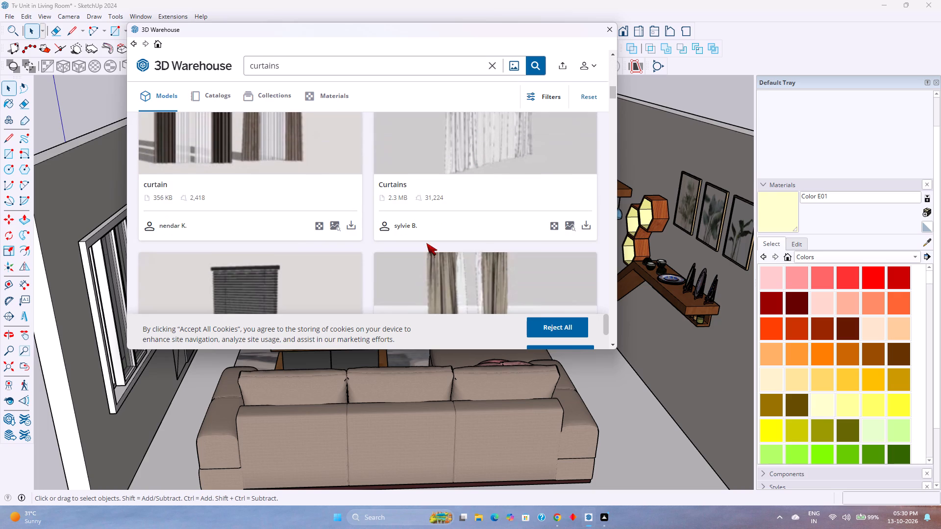
{"action": "scroll", "coordinate": [494, 239], "scroll_direction": "up", "scroll_amount": 1}
{"action": "scroll", "coordinate": [568, 259], "scroll_direction": "up", "scroll_amount": 2}
{"action": "scroll", "coordinate": [568, 259], "scroll_direction": "down", "scroll_amount": 1}
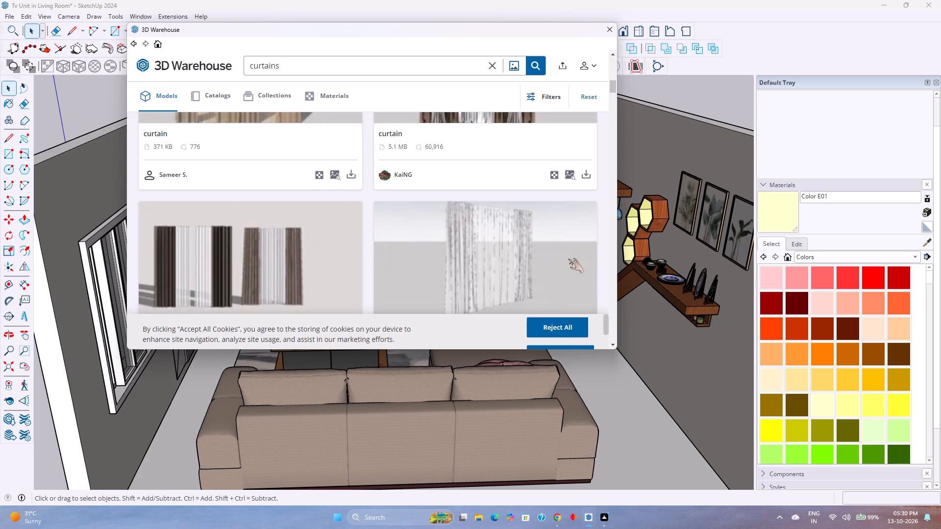
{"action": "scroll", "coordinate": [568, 259], "scroll_direction": "down", "scroll_amount": 3}
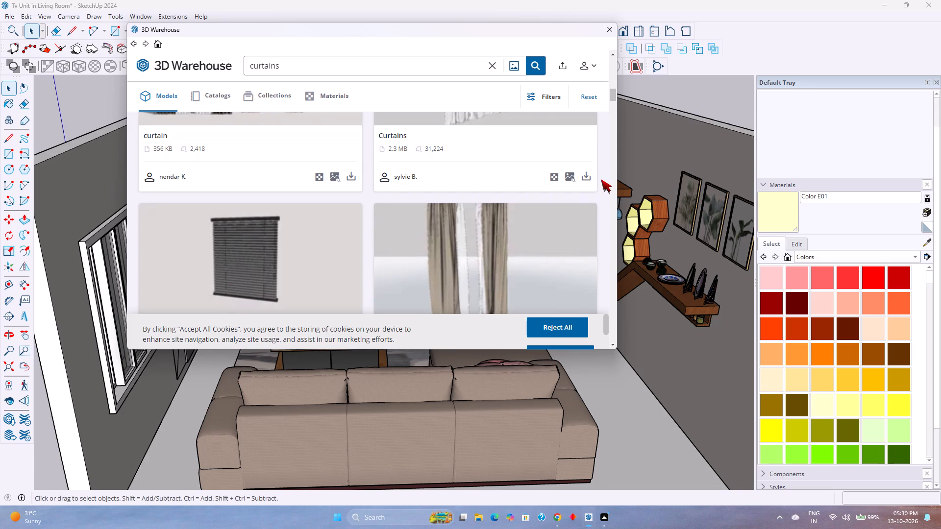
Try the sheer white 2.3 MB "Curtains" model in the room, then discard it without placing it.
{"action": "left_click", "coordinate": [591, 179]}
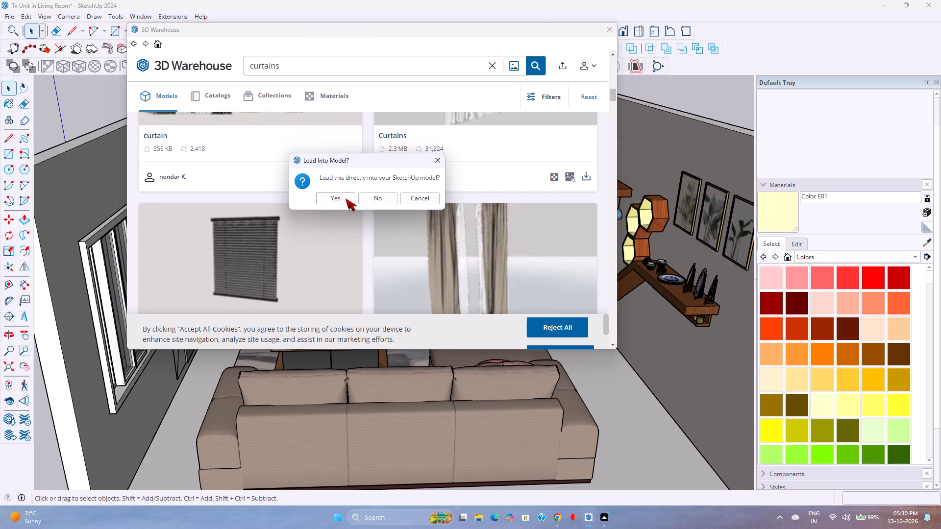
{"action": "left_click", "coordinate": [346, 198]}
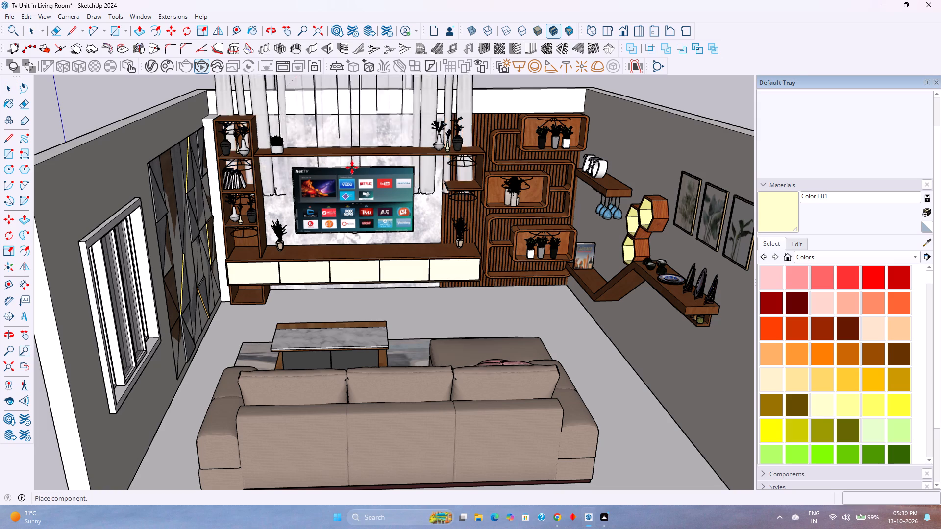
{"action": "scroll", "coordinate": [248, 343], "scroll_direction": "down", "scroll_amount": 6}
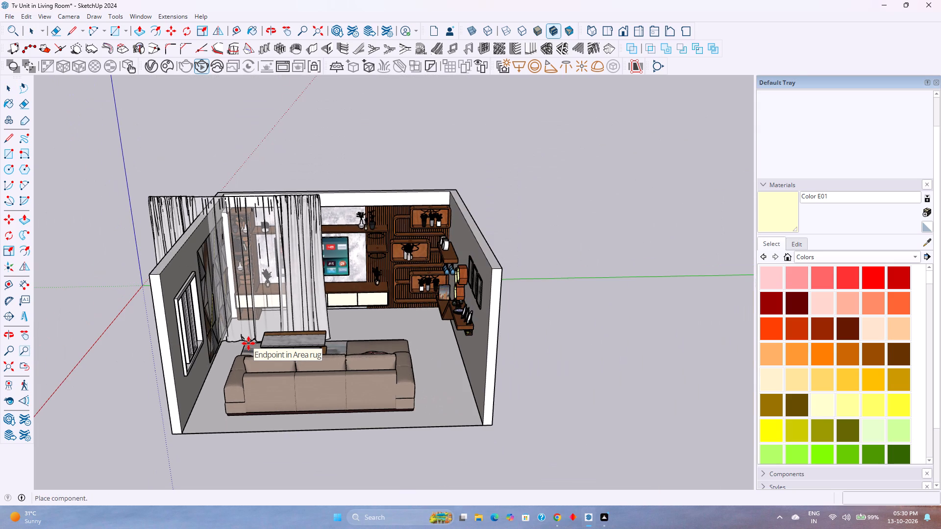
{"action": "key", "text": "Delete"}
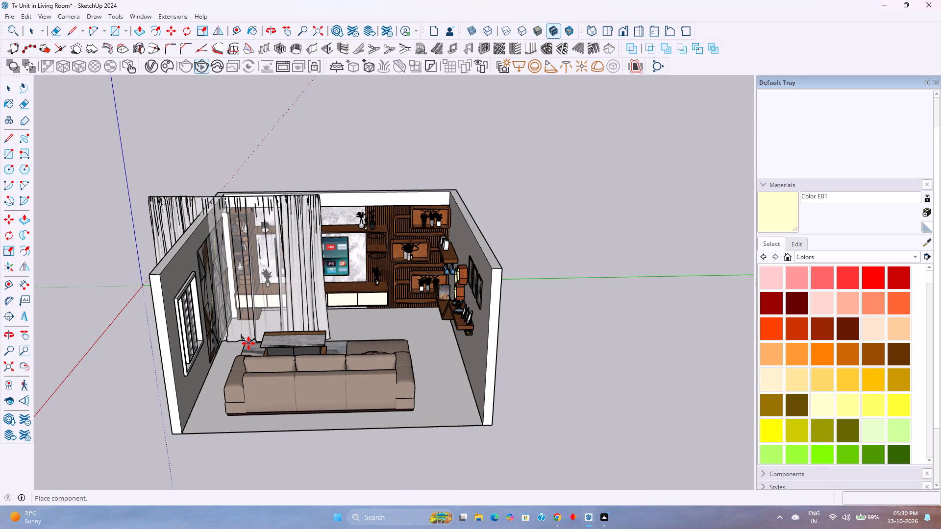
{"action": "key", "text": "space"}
Reopen 3D Warehouse and refine the model search to "window curtains".
{"action": "left_click", "coordinate": [168, 15]}
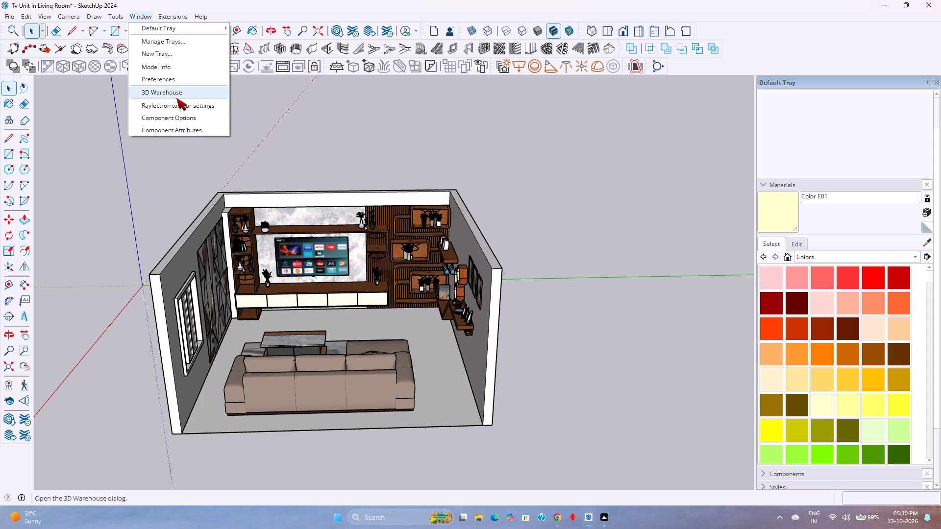
{"action": "left_click", "coordinate": [176, 98]}
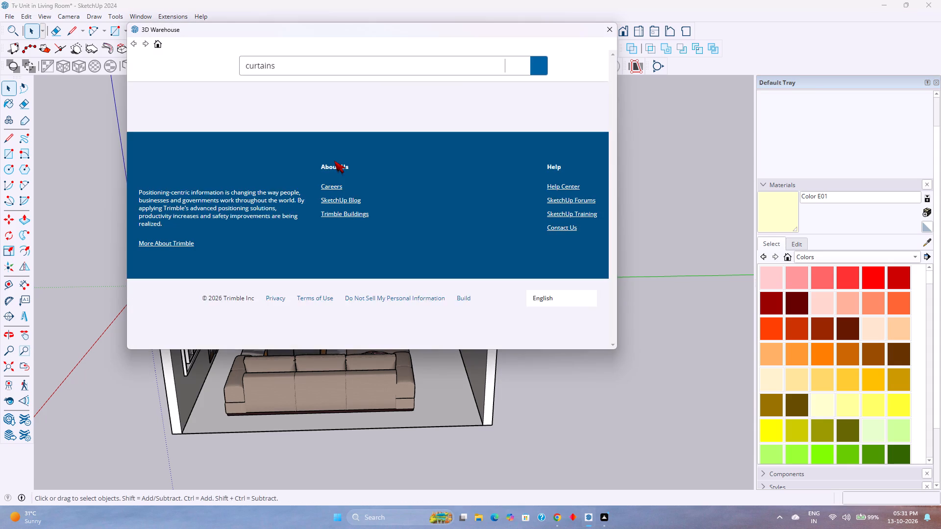
{"action": "left_click", "coordinate": [311, 65]}
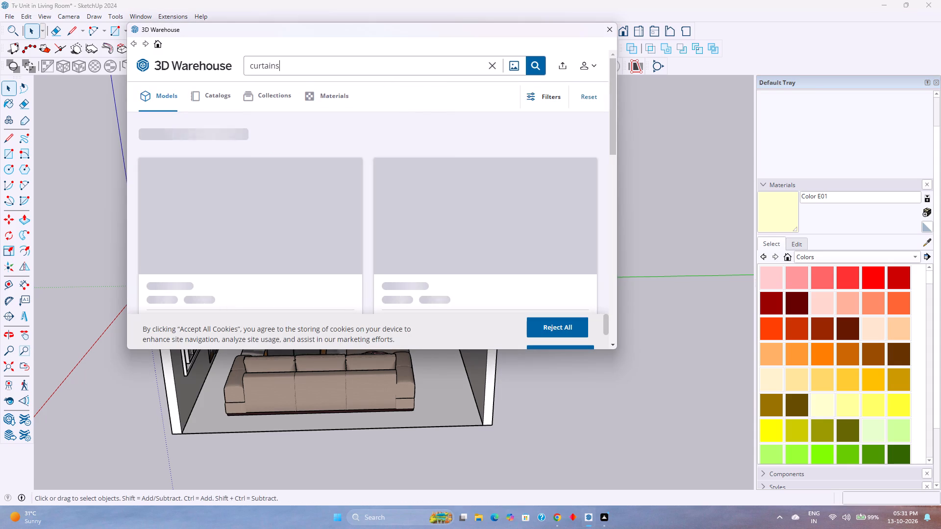
{"action": "key", "text": "Left"}
{"action": "key", "text": "Left"}
{"action": "key", "text": "Left"}
{"action": "key", "text": "Left"}
{"action": "key", "text": "Left"}
{"action": "key", "text": "Left"}
{"action": "key", "text": "Left"}
{"action": "key", "text": "Left"}
{"action": "key", "text": "Left"}
{"action": "key", "text": "Left"}
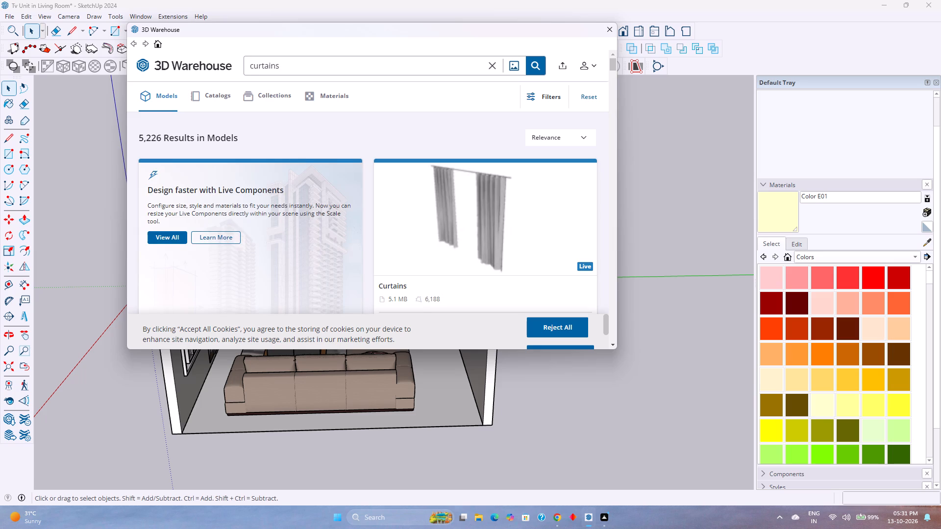
{"action": "type", "text": "window"}
{"action": "key", "text": "space"}
{"action": "key", "text": "Return"}
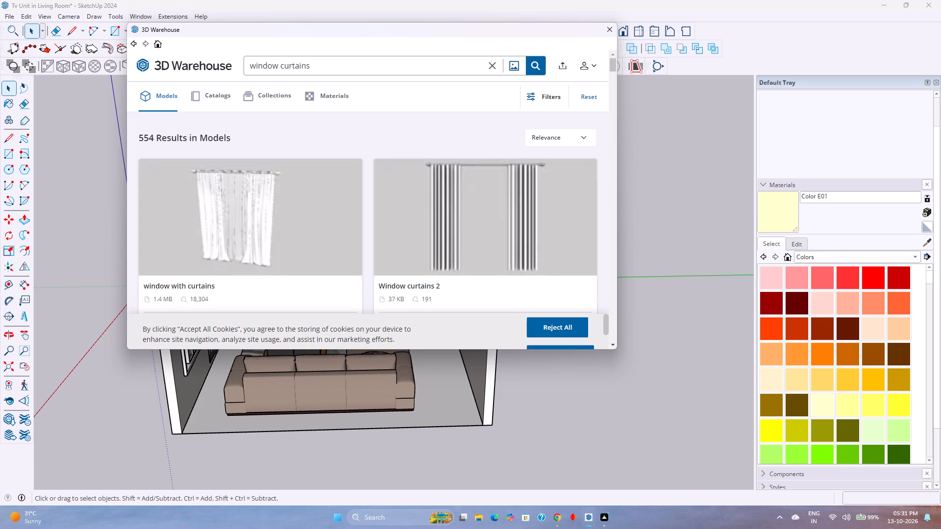
Load the 1.4 MB "window with curtains" model and place it outside the room, beside the window wall.
{"action": "scroll", "coordinate": [310, 225], "scroll_direction": "down", "scroll_amount": 3}
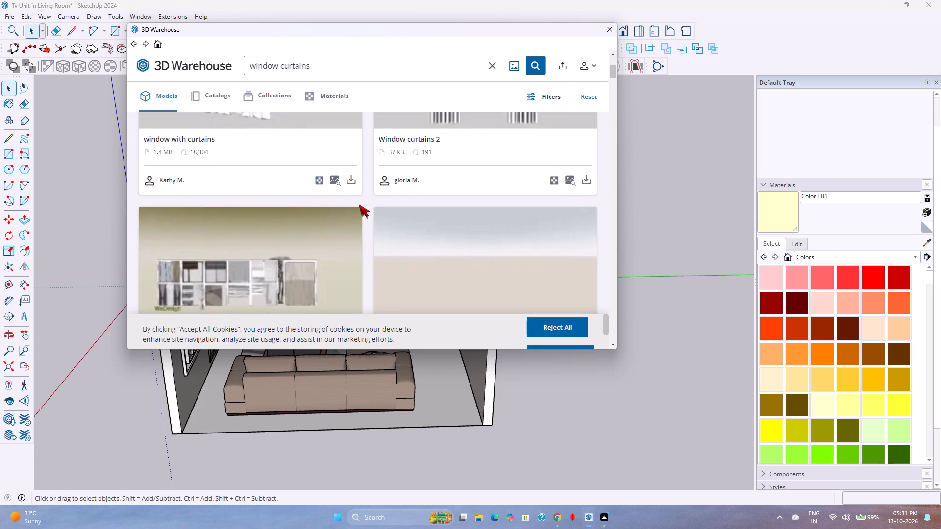
{"action": "left_click", "coordinate": [352, 182]}
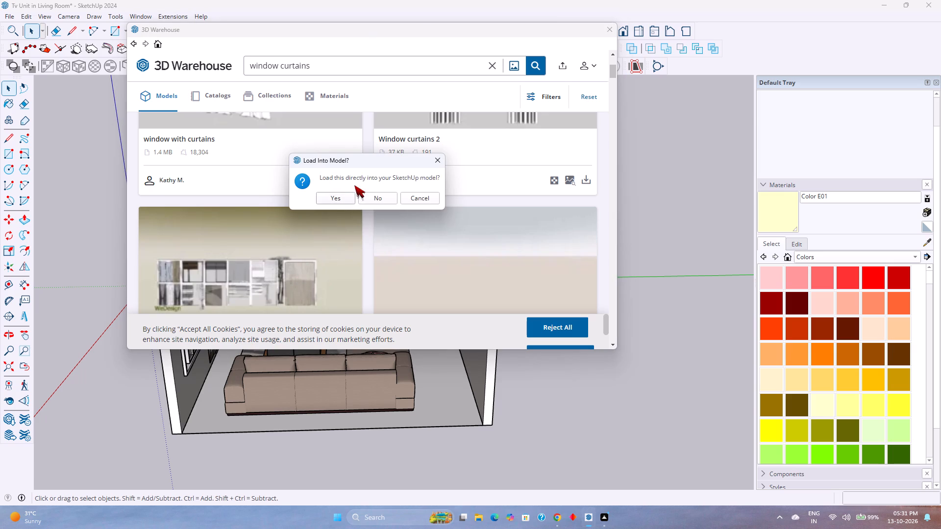
{"action": "left_click", "coordinate": [341, 195]}
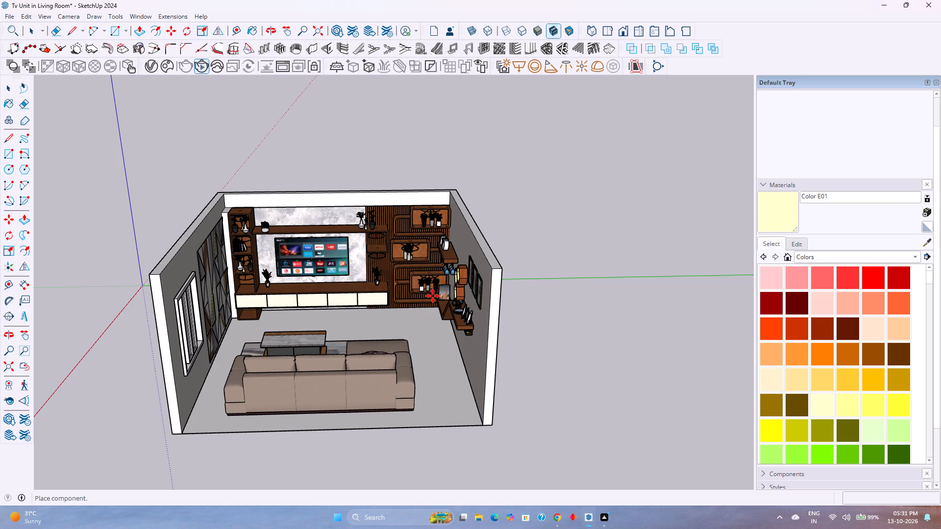
{"action": "scroll", "coordinate": [188, 338], "scroll_direction": "up", "scroll_amount": 6}
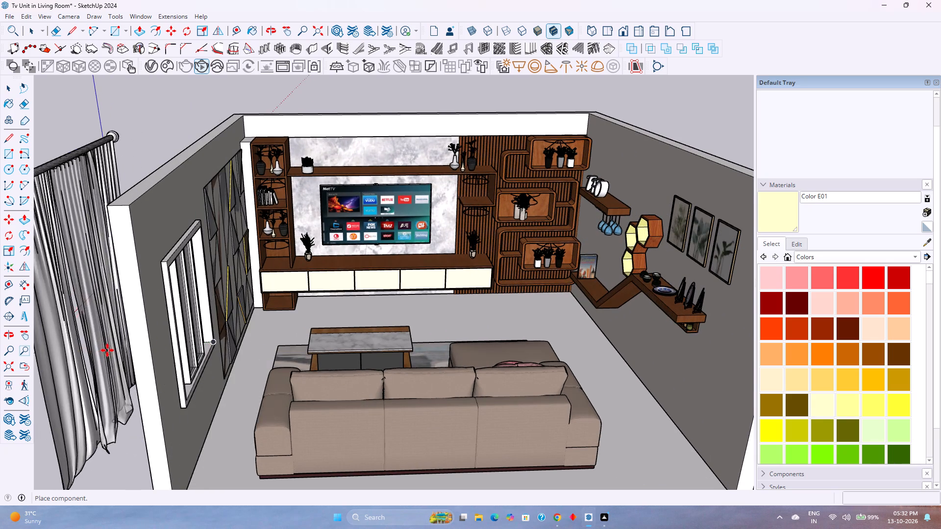
{"action": "scroll", "coordinate": [107, 350], "scroll_direction": "down", "scroll_amount": 3}
{"action": "middle_click_drag", "start_coordinate": [107, 350], "coordinate": [178, 340]}
{"action": "middle_click", "coordinate": [178, 340]}
{"action": "left_click", "coordinate": [106, 379]}
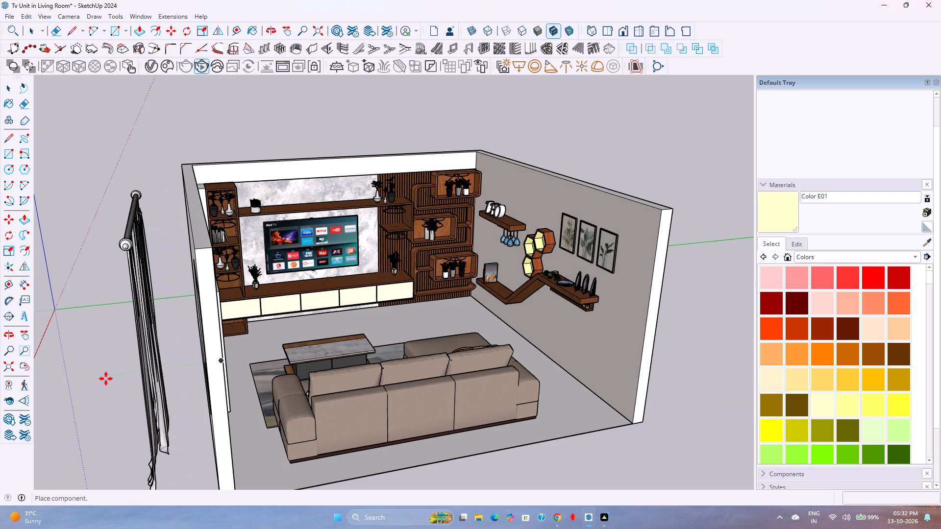
Cut the curtain and paste it inside the room group, on the floor at the open end of the window wall.
{"action": "key", "text": "space"}
{"action": "key", "text": "ctrl+x"}
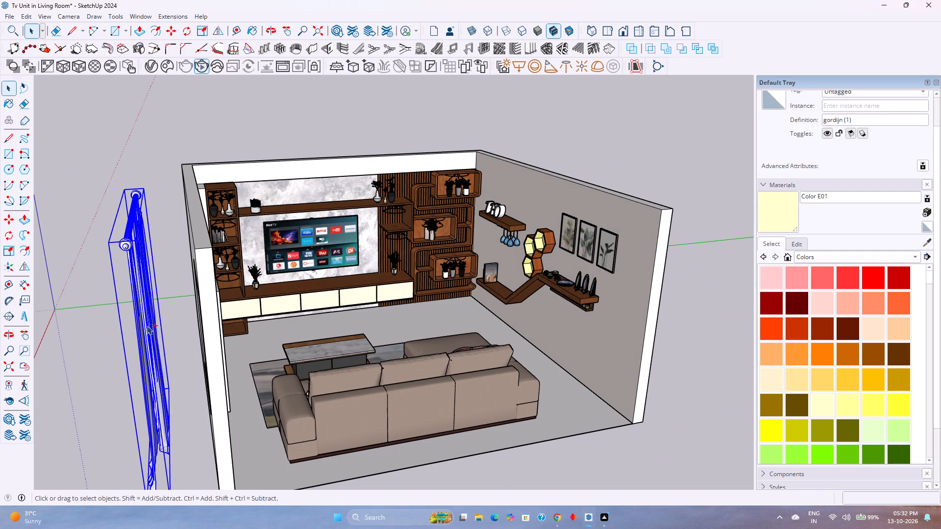
{"action": "double_click", "coordinate": [211, 312]}
{"action": "middle_click_drag", "start_coordinate": [215, 315], "coordinate": [105, 302]}
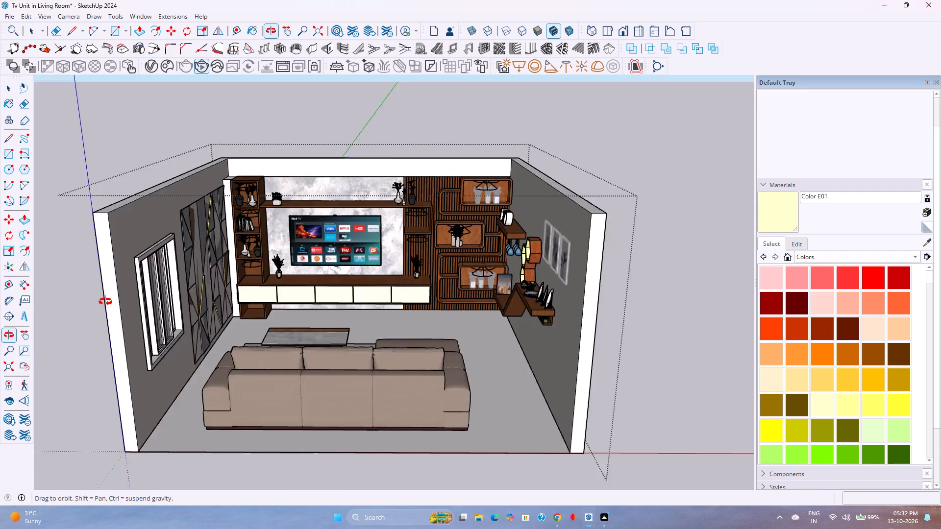
{"action": "middle_click_drag", "start_coordinate": [105, 302], "coordinate": [105, 302]}
{"action": "middle_click", "coordinate": [105, 302]}
{"action": "key", "text": "ctrl+v"}
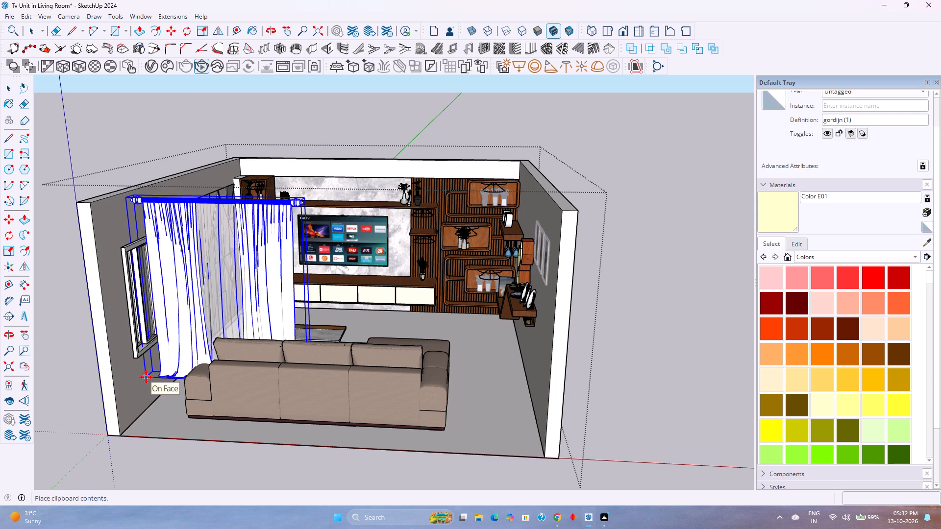
{"action": "left_click", "coordinate": [125, 416]}
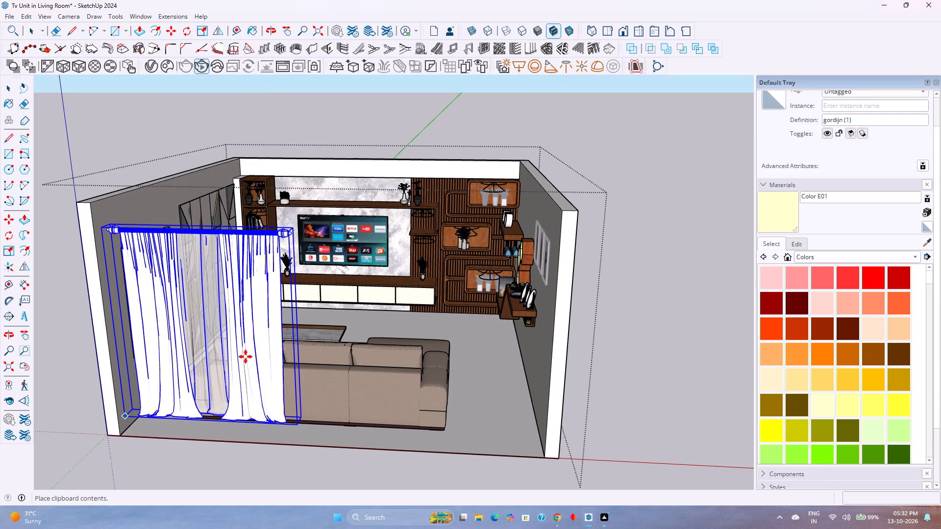
Rotate the curtain 90° about the vertical axis at its rod end so it runs along the window wall.
{"action": "middle_click_drag", "start_coordinate": [246, 357], "coordinate": [192, 431]}
{"action": "middle_click_drag", "start_coordinate": [177, 307], "coordinate": [362, 356]}
{"action": "middle_click", "coordinate": [362, 356]}
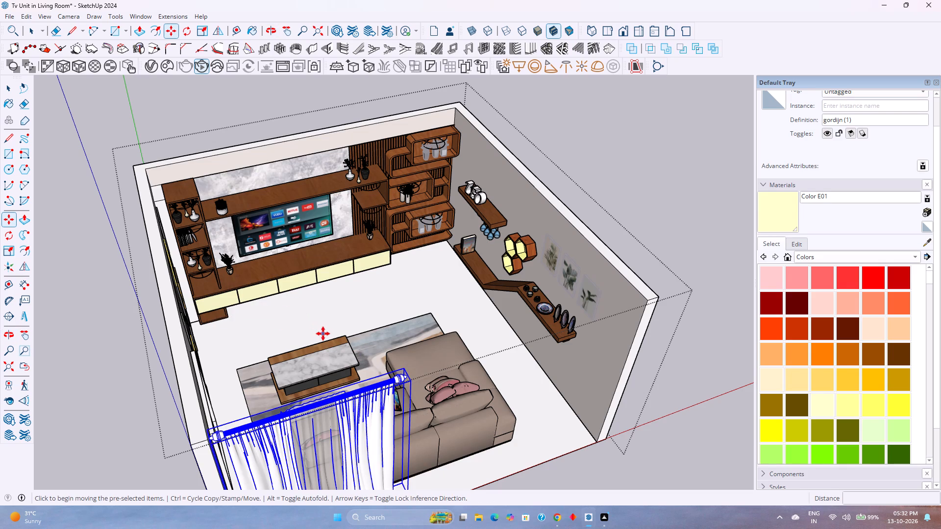
{"action": "middle_click_drag", "start_coordinate": [355, 310], "coordinate": [150, 296]}
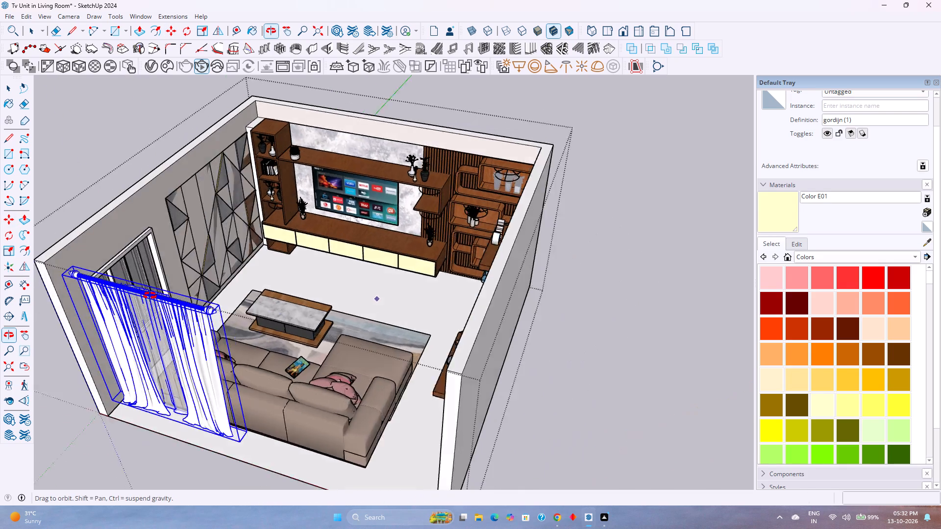
{"action": "middle_click_drag", "start_coordinate": [150, 296], "coordinate": [113, 331]}
{"action": "middle_click_drag", "start_coordinate": [141, 295], "coordinate": [228, 348], "text": "shift"}
{"action": "scroll", "coordinate": [234, 354], "scroll_direction": "up", "scroll_amount": 1}
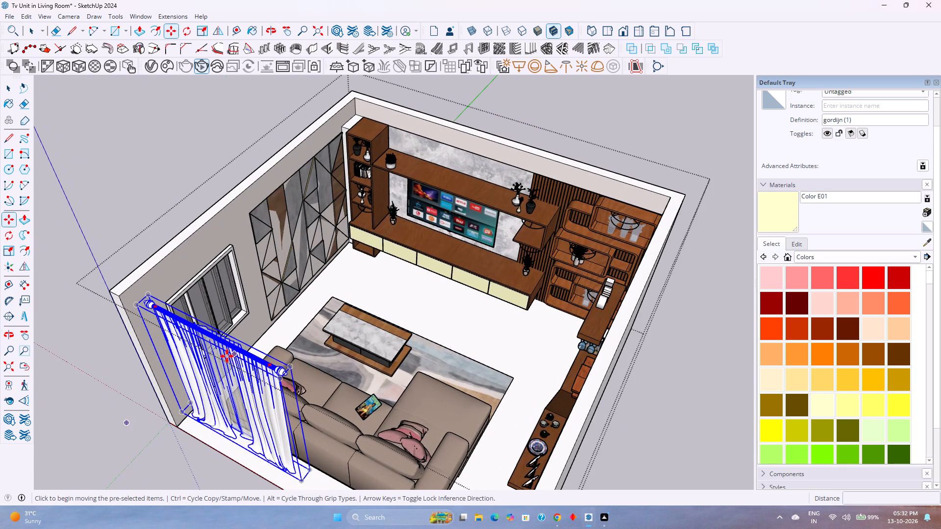
{"action": "left_click", "coordinate": [189, 31]}
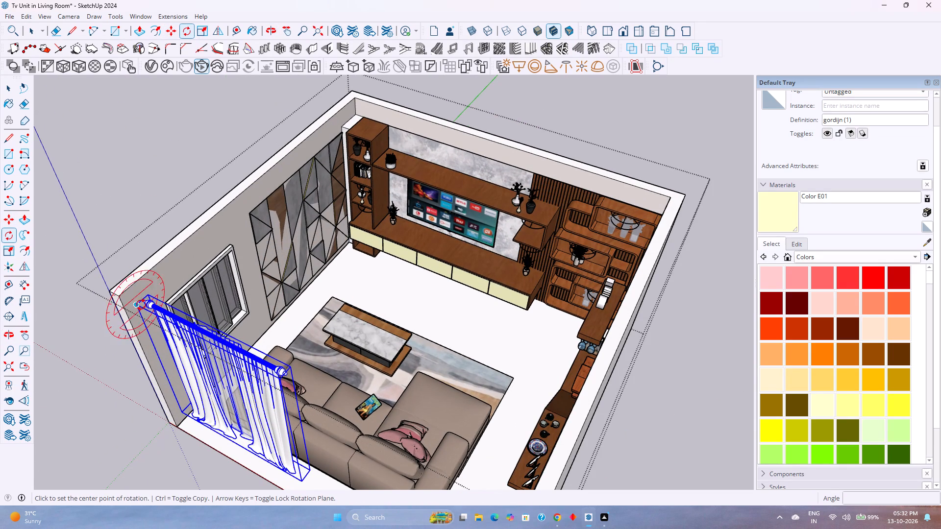
{"action": "key", "text": "Up"}
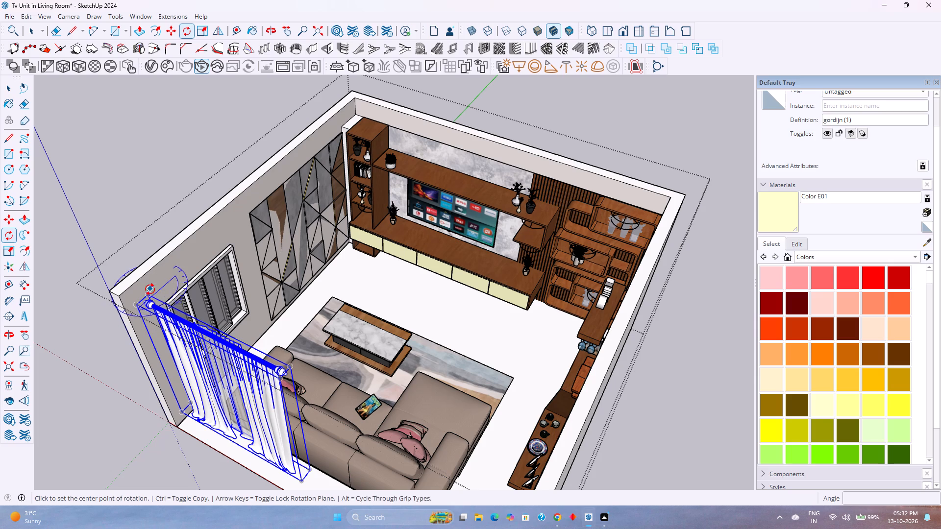
{"action": "left_click", "coordinate": [149, 293]}
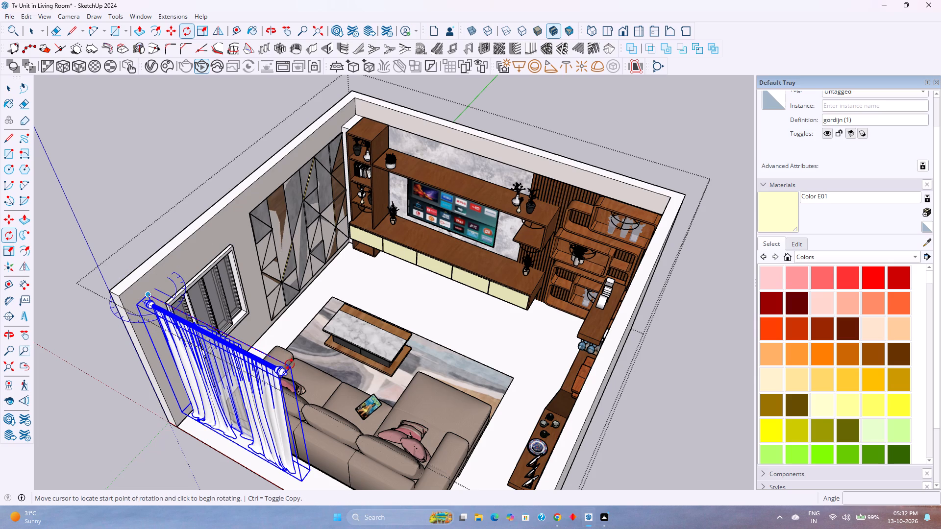
{"action": "left_click", "coordinate": [290, 364]}
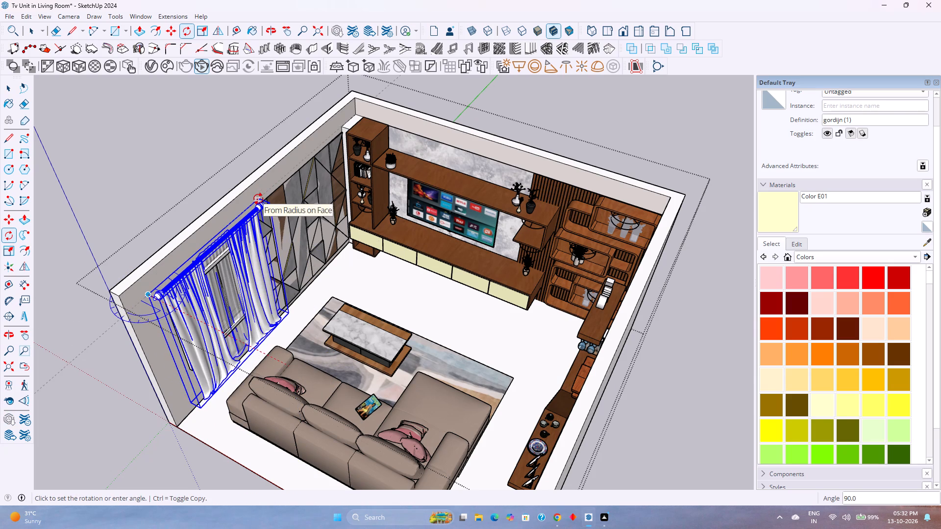
{"action": "scroll", "coordinate": [200, 287], "scroll_direction": "up", "scroll_amount": 1}
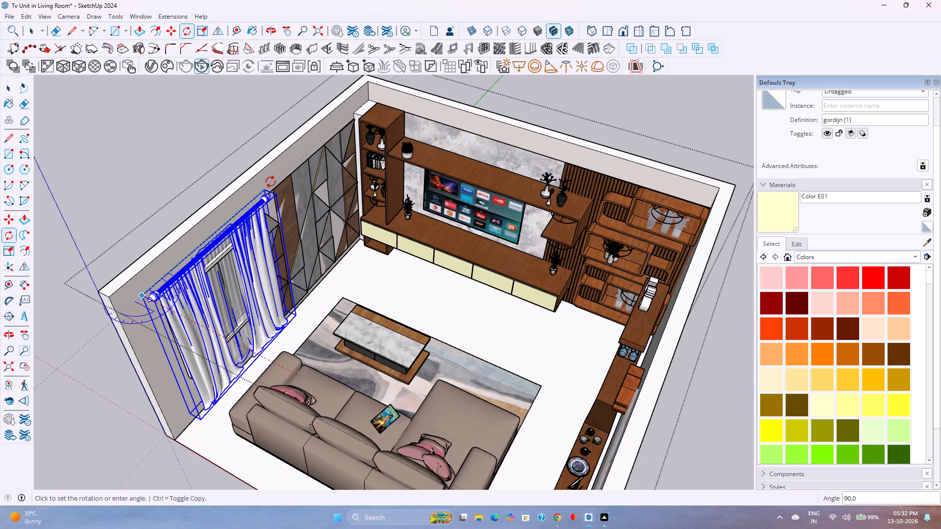
{"action": "left_click", "coordinate": [271, 182]}
Move the curtain about 5 9/16" by the rear top corner of its bounding box, against the window wall.
{"action": "key", "text": "m"}
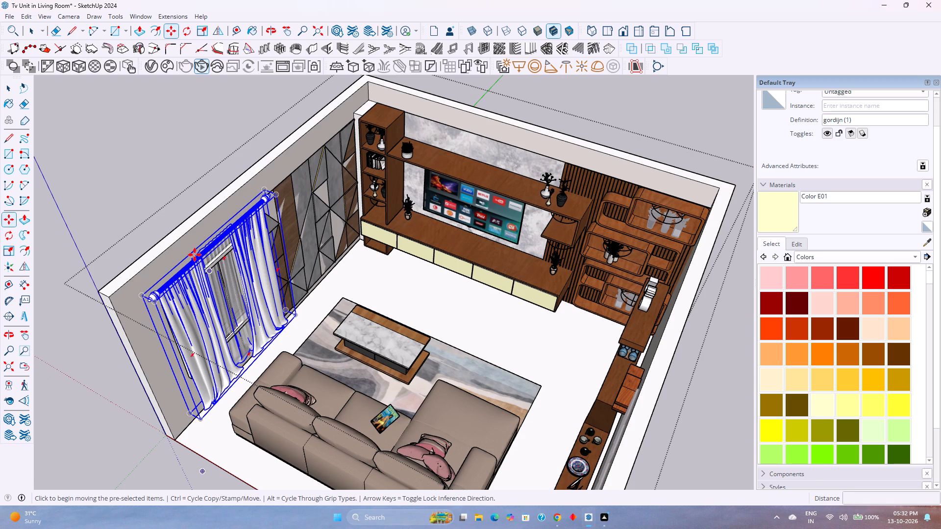
{"action": "scroll", "coordinate": [195, 255], "scroll_direction": "up", "scroll_amount": 4}
{"action": "middle_click_drag", "start_coordinate": [186, 265], "coordinate": [299, 189]}
{"action": "scroll", "coordinate": [242, 258], "scroll_direction": "up", "scroll_amount": 3}
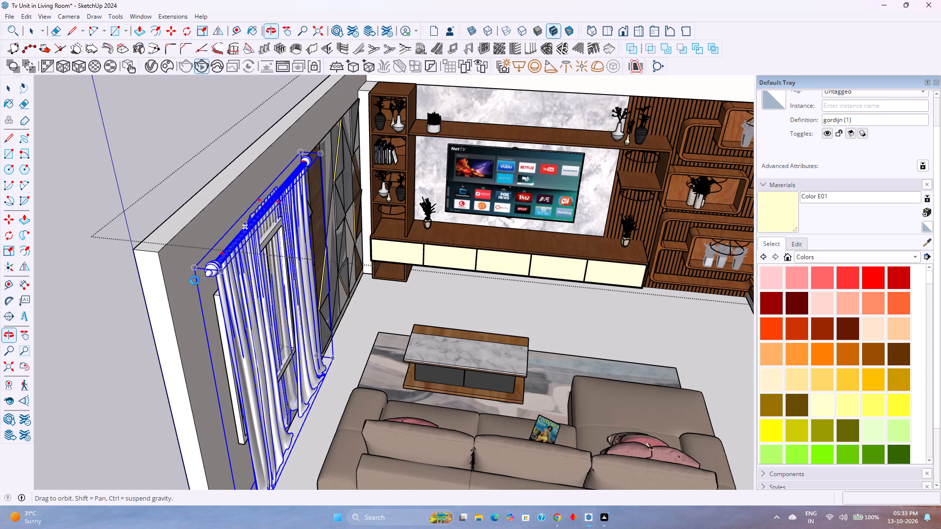
{"action": "scroll", "coordinate": [196, 271], "scroll_direction": "up", "scroll_amount": 7}
{"action": "middle_click_drag", "start_coordinate": [220, 275], "coordinate": [220, 275]}
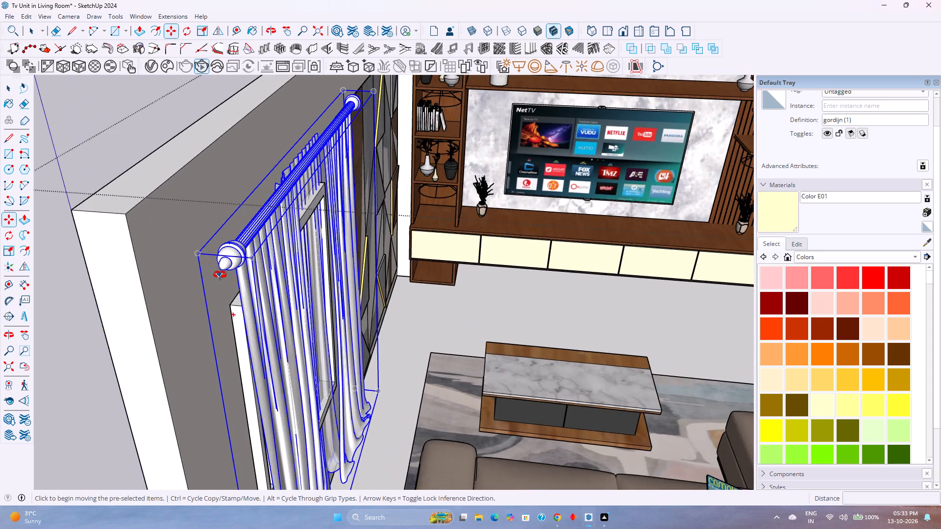
{"action": "middle_click_drag", "start_coordinate": [220, 275], "coordinate": [280, 235]}
{"action": "middle_click", "coordinate": [280, 235]}
{"action": "left_click", "coordinate": [156, 297]}
{"action": "scroll", "coordinate": [171, 311], "scroll_direction": "down", "scroll_amount": 3}
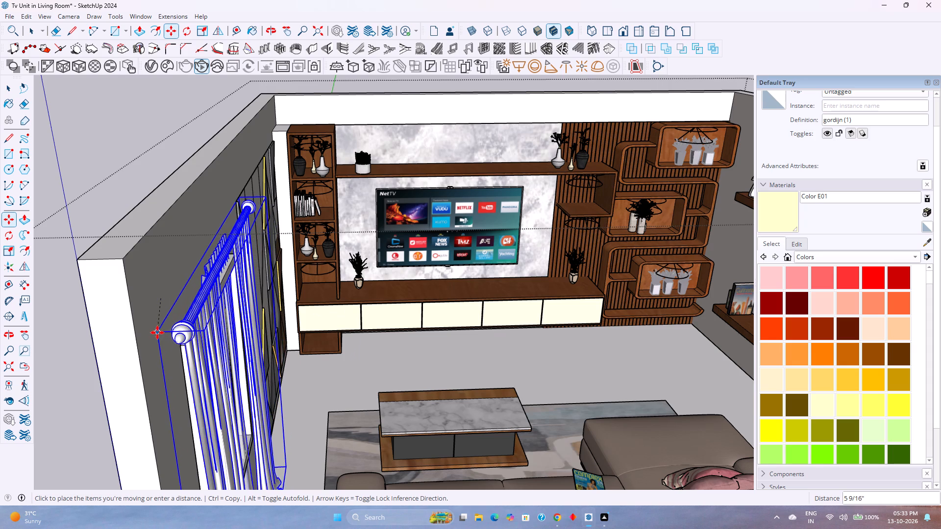
{"action": "left_click", "coordinate": [157, 333]}
{"action": "key", "text": "space"}
Move the simple window 1 7/8" into the side wall, away from the curtain, using its lower corner endpoints.
{"action": "middle_click_drag", "start_coordinate": [165, 357], "coordinate": [298, 325]}
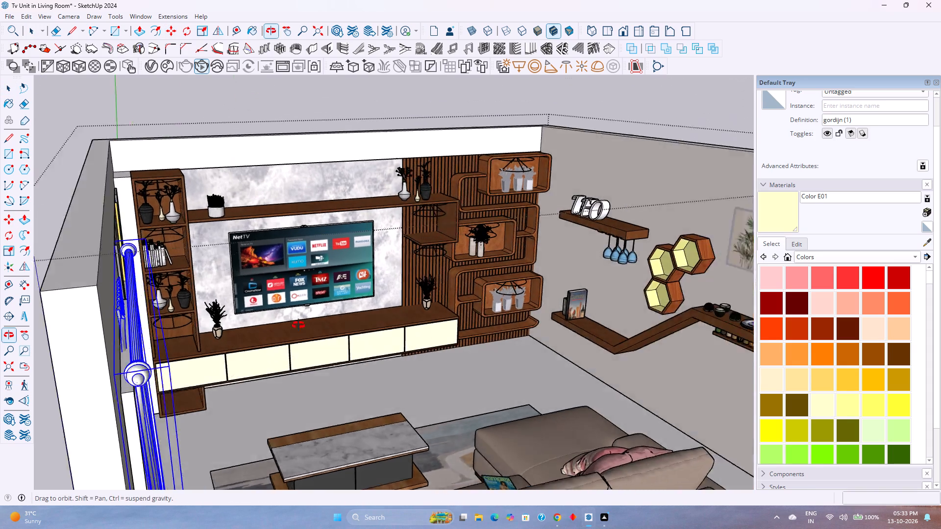
{"action": "middle_click_drag", "start_coordinate": [298, 325], "coordinate": [326, 320]}
{"action": "middle_click", "coordinate": [334, 317]}
{"action": "scroll", "coordinate": [340, 315], "scroll_direction": "down", "scroll_amount": 5}
{"action": "middle_click_drag", "start_coordinate": [259, 348], "coordinate": [315, 296], "text": "shift"}
{"action": "middle_click", "coordinate": [316, 295], "text": "shift"}
{"action": "key", "text": "space"}
{"action": "scroll", "coordinate": [278, 419], "scroll_direction": "up", "scroll_amount": 4}
{"action": "left_click", "coordinate": [282, 413]}
{"action": "scroll", "coordinate": [282, 413], "scroll_direction": "up", "scroll_amount": 6}
{"action": "scroll", "coordinate": [327, 421], "scroll_direction": "up", "scroll_amount": 2}
{"action": "middle_click_drag", "start_coordinate": [328, 423], "coordinate": [319, 420]}
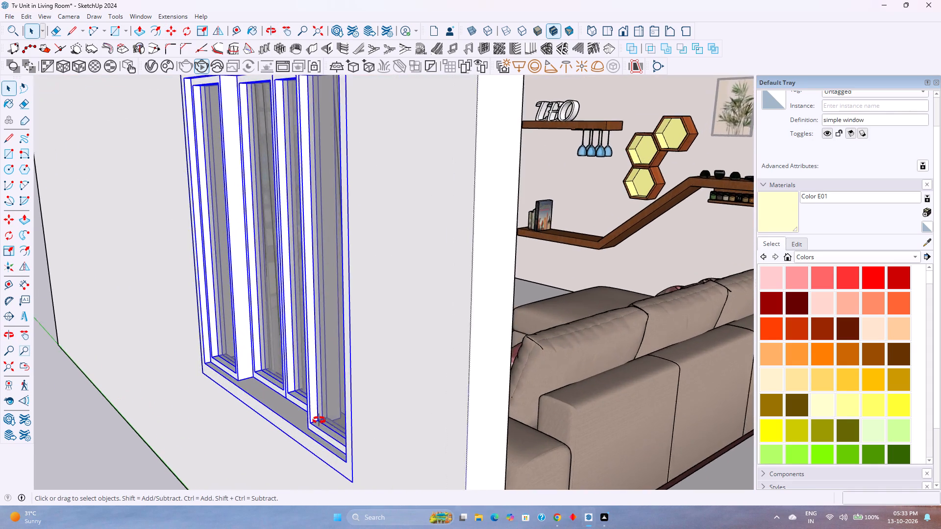
{"action": "middle_click_drag", "start_coordinate": [319, 420], "coordinate": [132, 396]}
{"action": "middle_click", "coordinate": [132, 396]}
{"action": "key", "text": "m"}
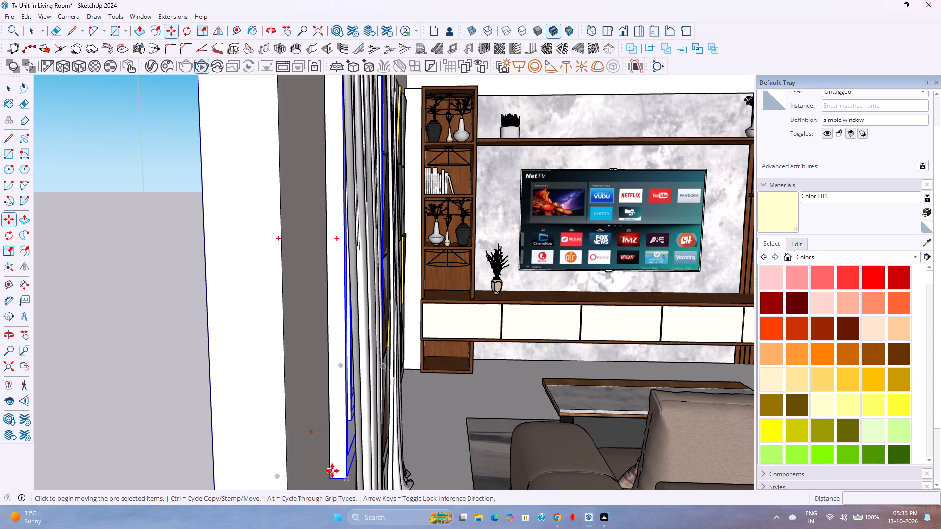
{"action": "left_click", "coordinate": [347, 479]}
{"action": "left_click", "coordinate": [332, 478]}
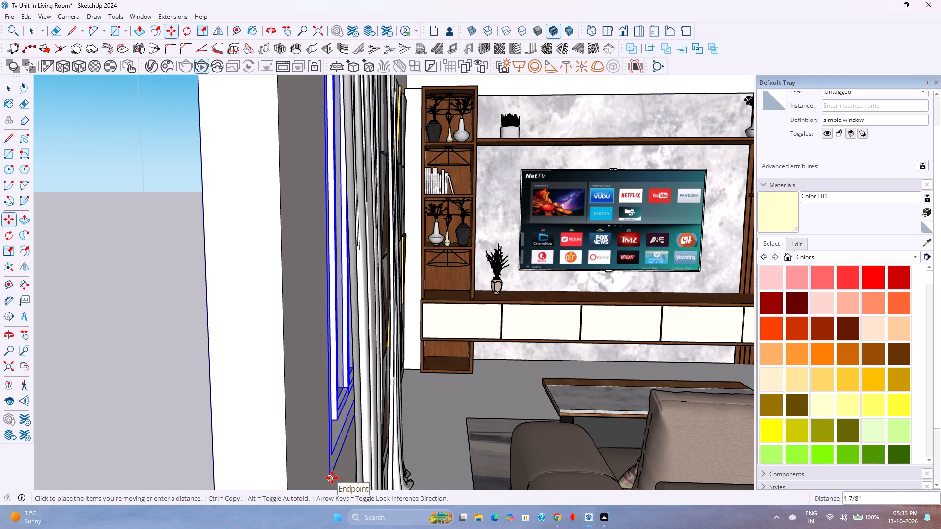
Scale the simple window's depth from its outer face to about 0.56 along the red axis and deselect it.
{"action": "middle_click_drag", "start_coordinate": [267, 470], "coordinate": [389, 446]}
{"action": "scroll", "coordinate": [390, 444], "scroll_direction": "down", "scroll_amount": 9}
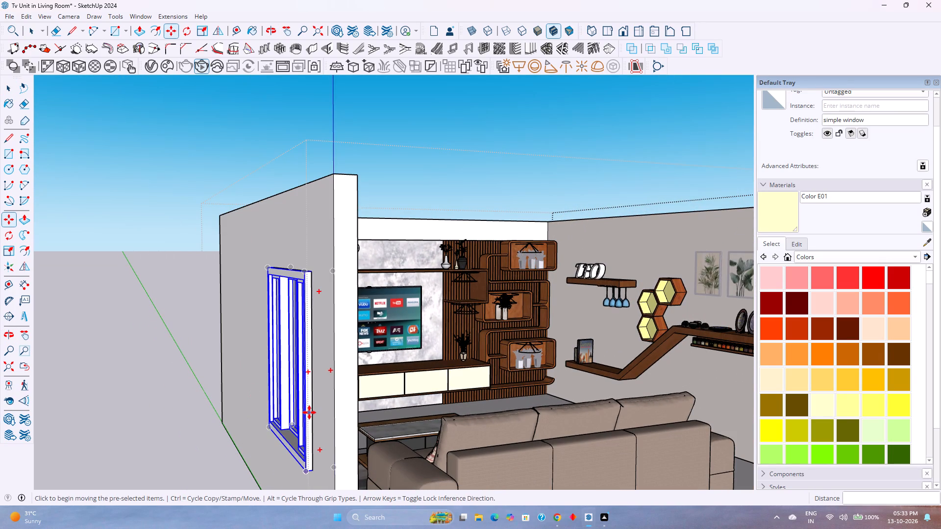
{"action": "key", "text": "s"}
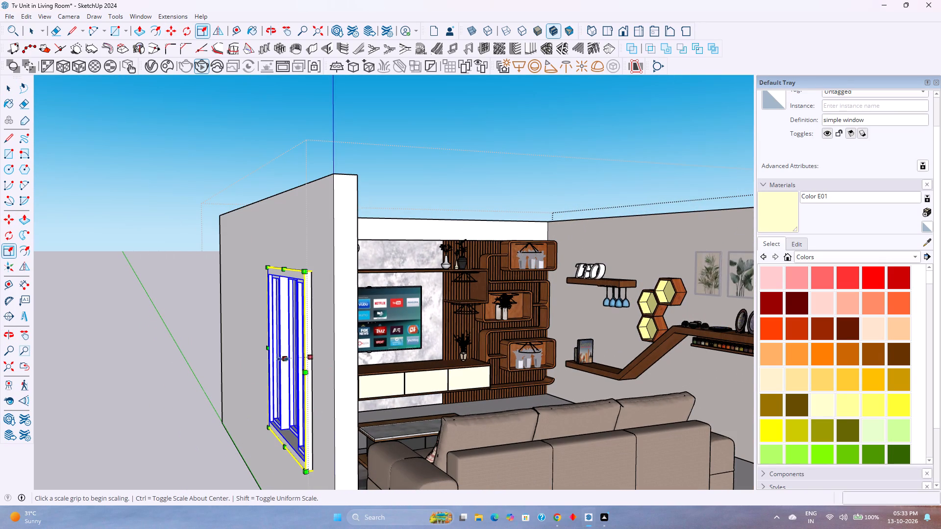
{"action": "left_click", "coordinate": [282, 358]}
{"action": "left_click", "coordinate": [327, 348]}
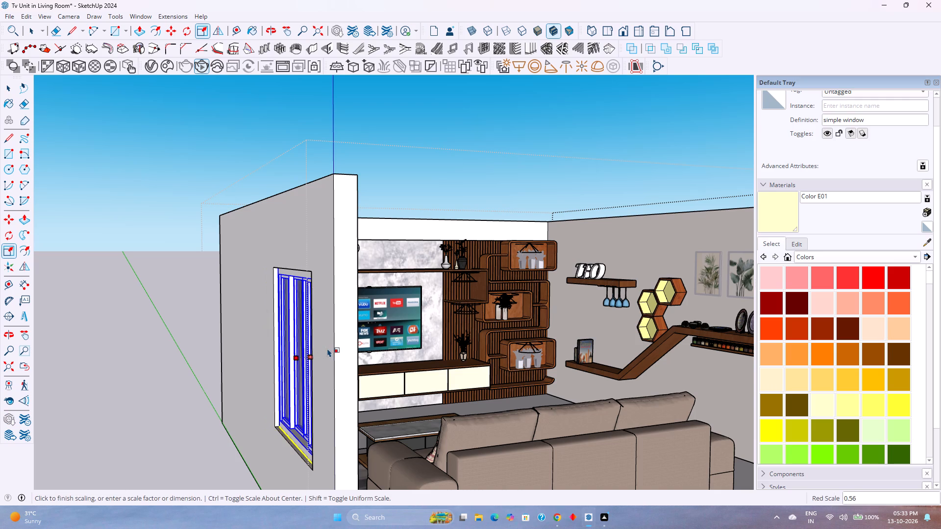
{"action": "key", "text": "space"}
{"action": "middle_click_drag", "start_coordinate": [383, 356], "coordinate": [328, 391]}
{"action": "middle_click", "coordinate": [328, 391]}
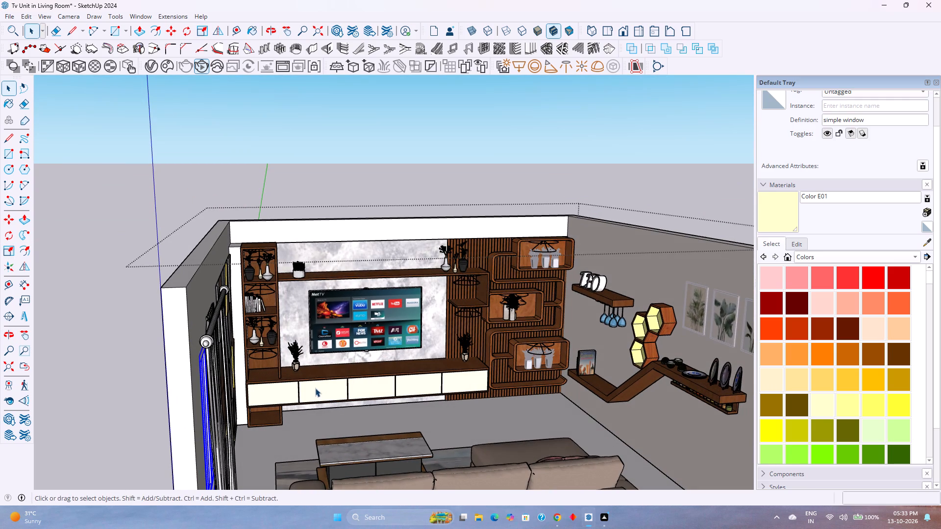
{"action": "key", "text": "Escape"}
Select the curtain inside the room group and move it slightly along the red axis by its rear top corner at the wall.
{"action": "middle_click_drag", "start_coordinate": [241, 358], "coordinate": [179, 419]}
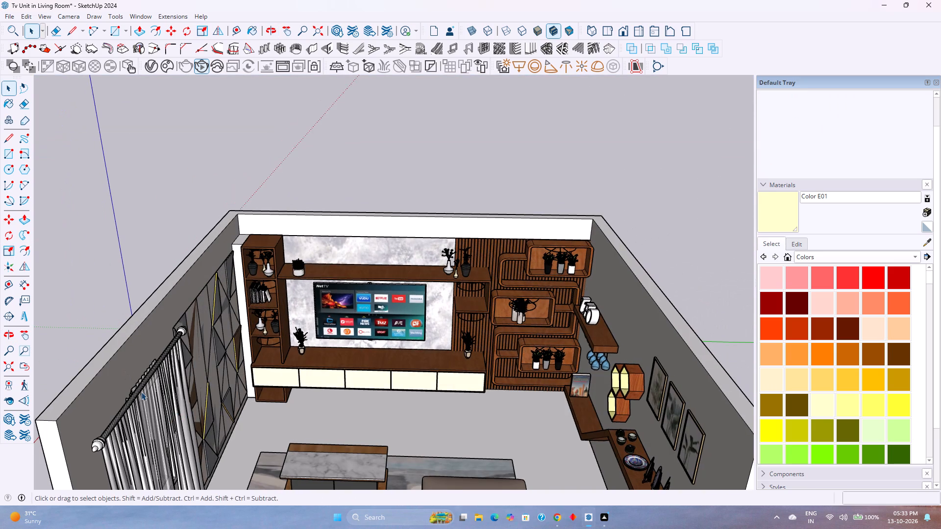
{"action": "left_click", "coordinate": [141, 392]}
{"action": "scroll", "coordinate": [163, 363], "scroll_direction": "up", "scroll_amount": 7}
{"action": "double_click", "coordinate": [165, 361]}
{"action": "left_click", "coordinate": [165, 358]}
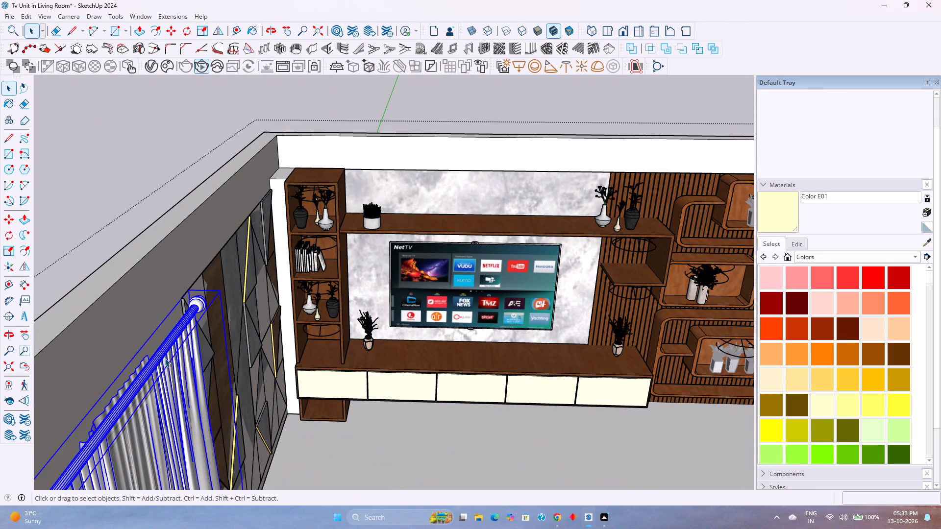
{"action": "middle_click_drag", "start_coordinate": [165, 358], "coordinate": [227, 337]}
{"action": "middle_click", "coordinate": [227, 337]}
{"action": "scroll", "coordinate": [224, 329], "scroll_direction": "down", "scroll_amount": 3}
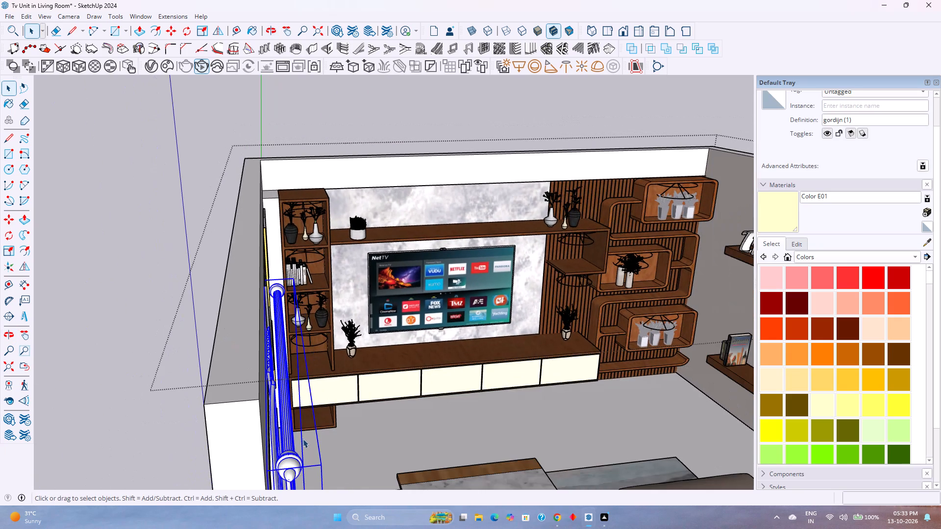
{"action": "middle_click_drag", "start_coordinate": [306, 443], "coordinate": [252, 433]}
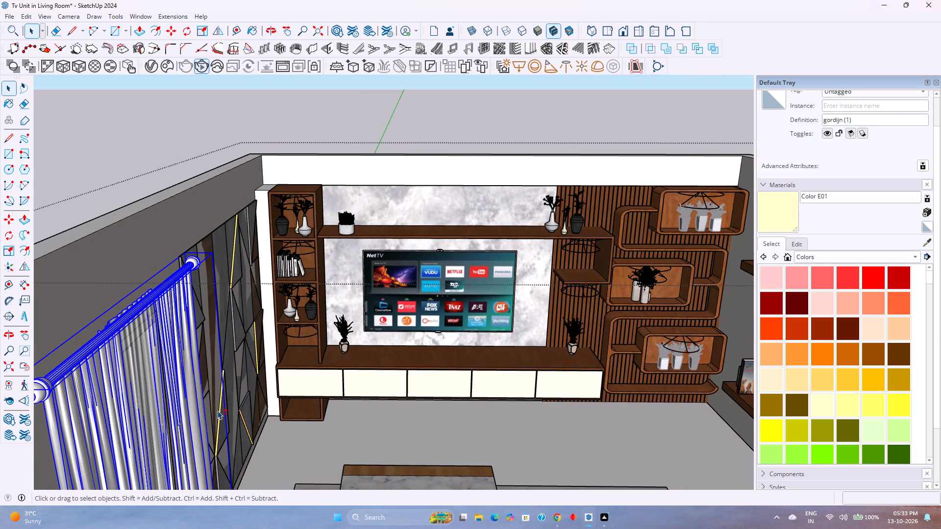
{"action": "middle_click_drag", "start_coordinate": [217, 410], "coordinate": [347, 390], "text": "shift"}
{"action": "scroll", "coordinate": [312, 355], "scroll_direction": "up", "scroll_amount": 5}
{"action": "middle_click_drag", "start_coordinate": [312, 355], "coordinate": [335, 436]}
{"action": "scroll", "coordinate": [326, 400], "scroll_direction": "down", "scroll_amount": 2}
{"action": "middle_click_drag", "start_coordinate": [322, 397], "coordinate": [184, 358]}
{"action": "scroll", "coordinate": [411, 361], "scroll_direction": "down", "scroll_amount": 1}
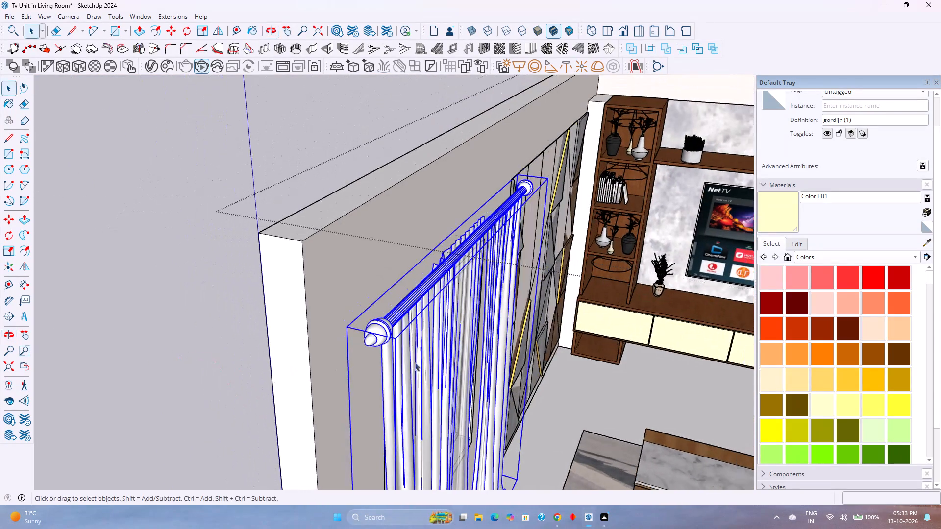
{"action": "middle_click_drag", "start_coordinate": [438, 372], "coordinate": [357, 382], "text": "shift"}
{"action": "middle_click_drag", "start_coordinate": [286, 367], "coordinate": [435, 305]}
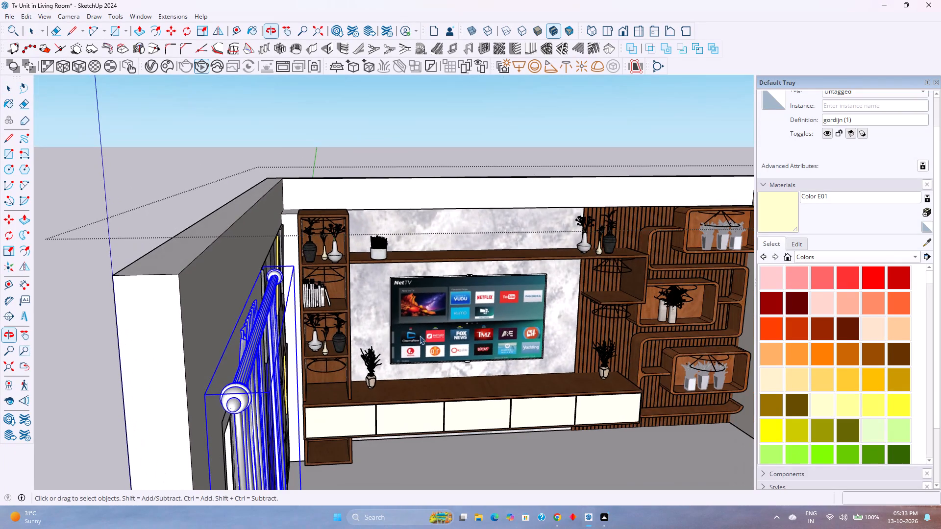
{"action": "key", "text": "m"}
{"action": "scroll", "coordinate": [218, 395], "scroll_direction": "up", "scroll_amount": 6}
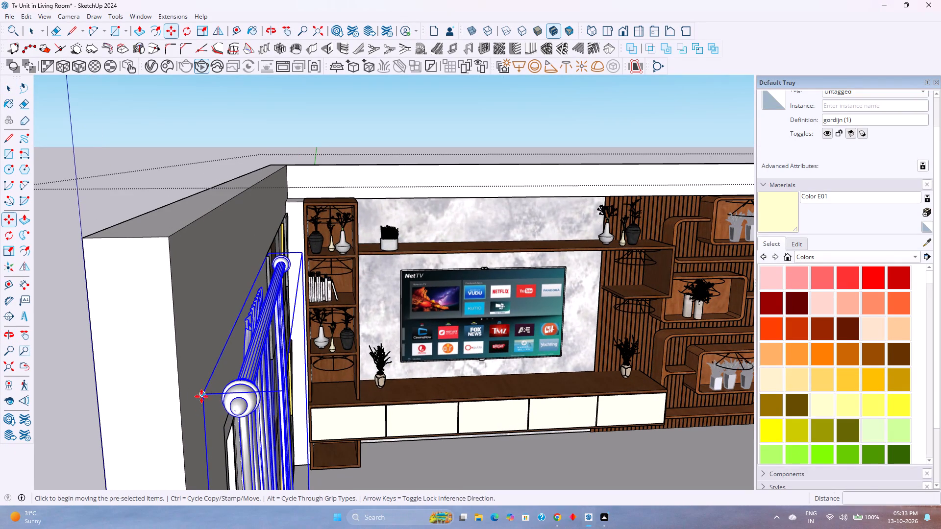
{"action": "left_click", "coordinate": [201, 392]}
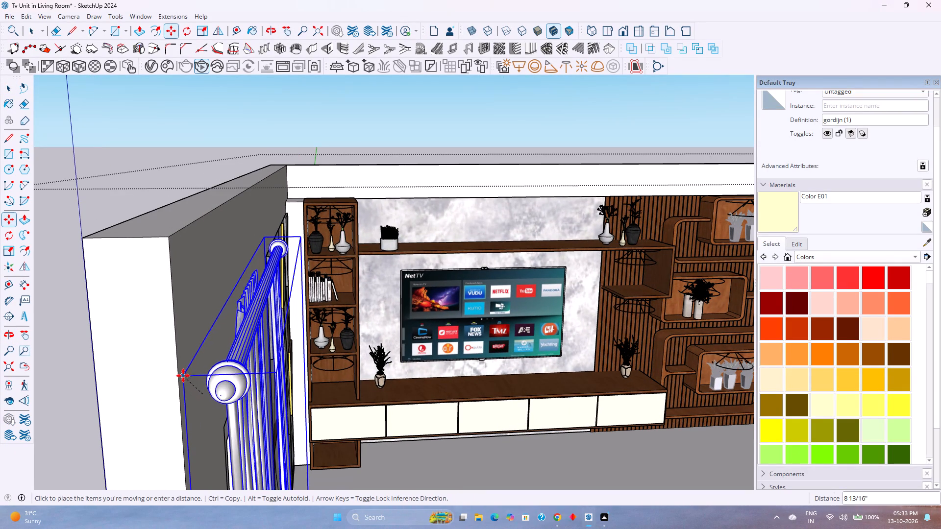
{"action": "key", "text": "Left"}
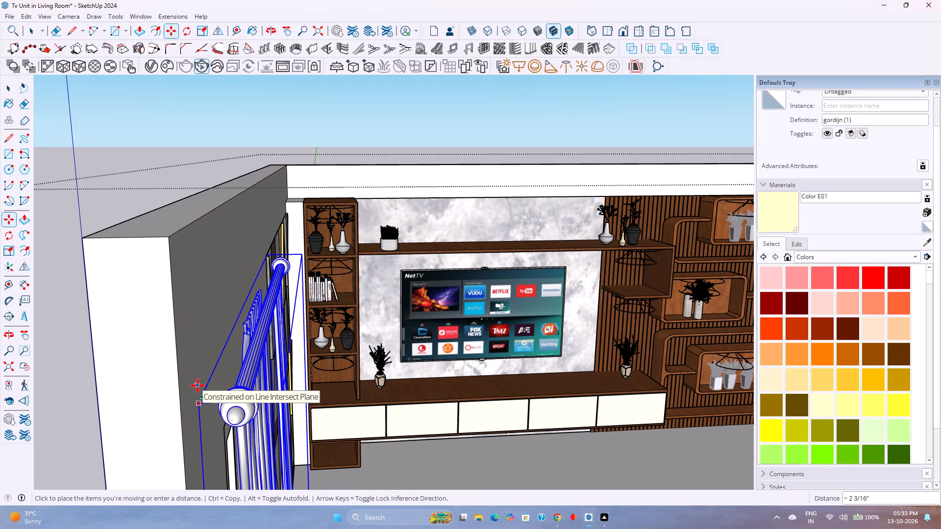
{"action": "key", "text": "Right"}
{"action": "left_click", "coordinate": [198, 385]}
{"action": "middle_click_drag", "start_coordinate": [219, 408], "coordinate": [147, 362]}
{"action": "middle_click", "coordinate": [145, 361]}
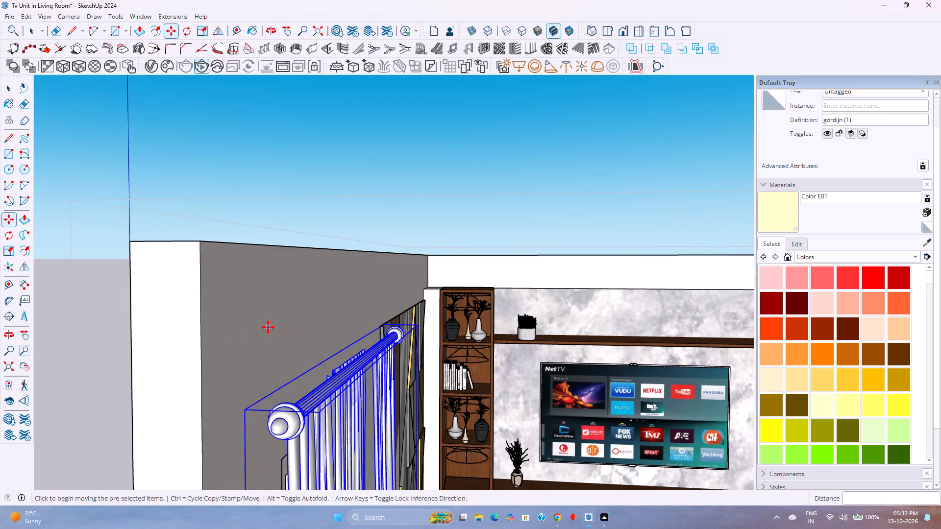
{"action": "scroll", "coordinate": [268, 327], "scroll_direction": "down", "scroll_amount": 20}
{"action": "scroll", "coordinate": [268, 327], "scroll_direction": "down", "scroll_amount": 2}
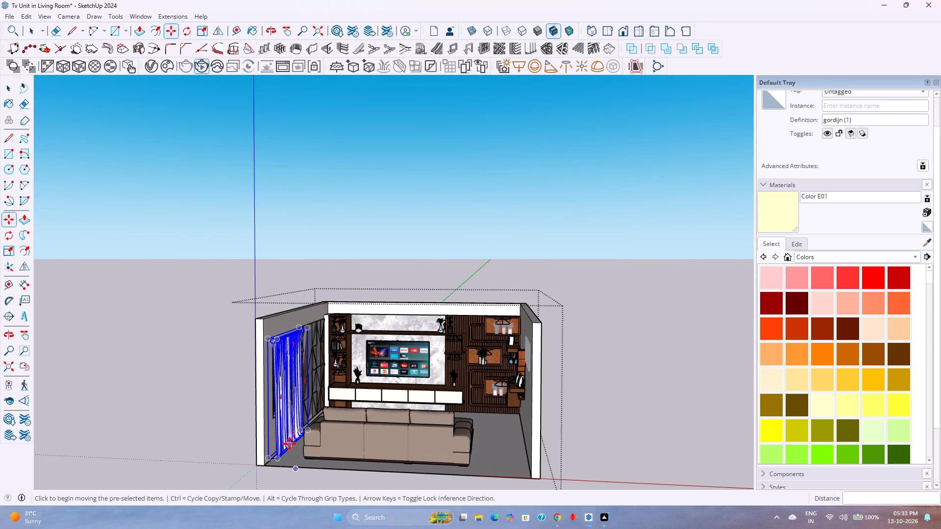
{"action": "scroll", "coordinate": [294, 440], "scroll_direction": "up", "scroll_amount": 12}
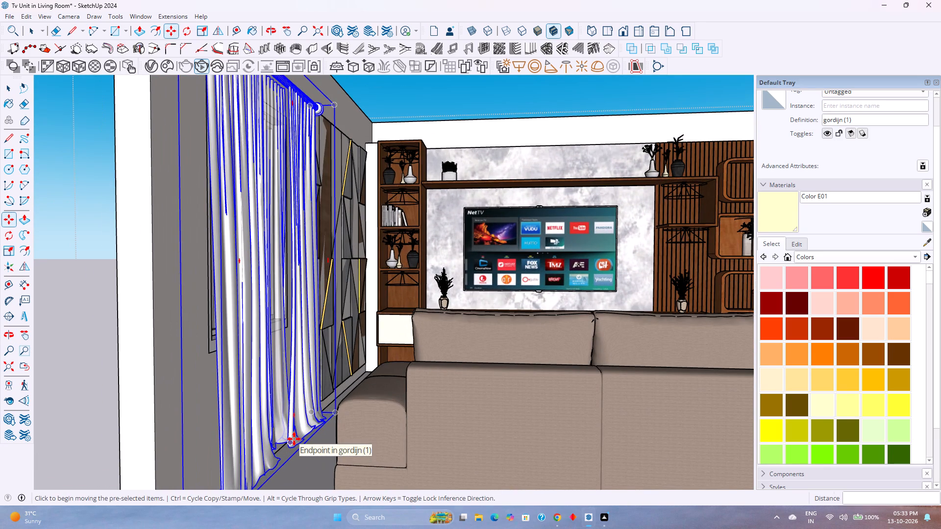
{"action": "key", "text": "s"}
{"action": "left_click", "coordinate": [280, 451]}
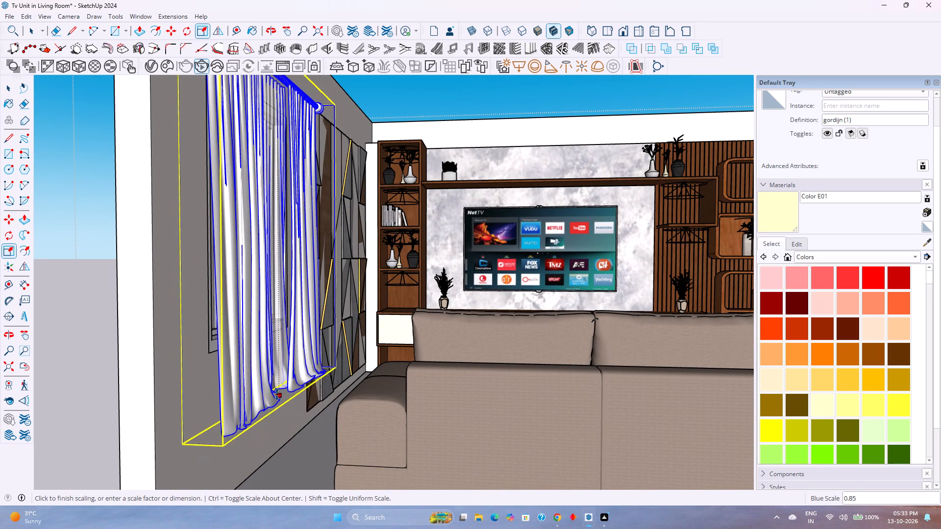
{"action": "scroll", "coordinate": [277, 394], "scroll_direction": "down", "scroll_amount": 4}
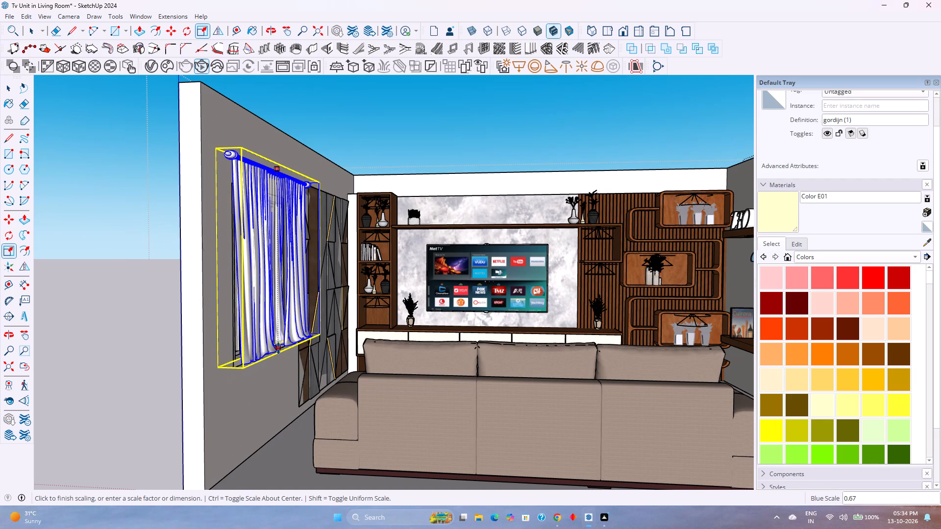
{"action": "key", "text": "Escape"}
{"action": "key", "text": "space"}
Inside the curtain component, scale the fabric panels from the bottom to about 0.80 along the blue axis, leaving the rod unscaled, then exit and deselect.
{"action": "double_click", "coordinate": [272, 352]}
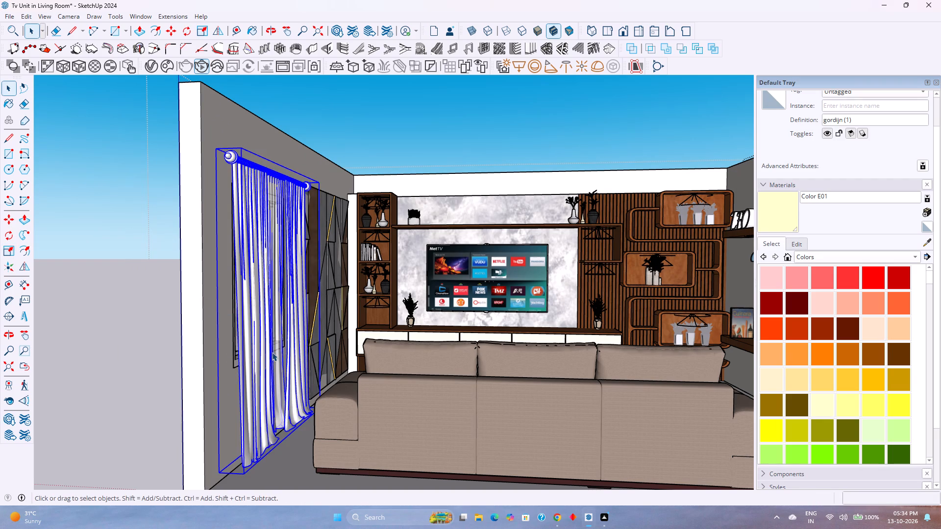
{"action": "left_click", "coordinate": [268, 356]}
{"action": "double_click", "coordinate": [268, 356]}
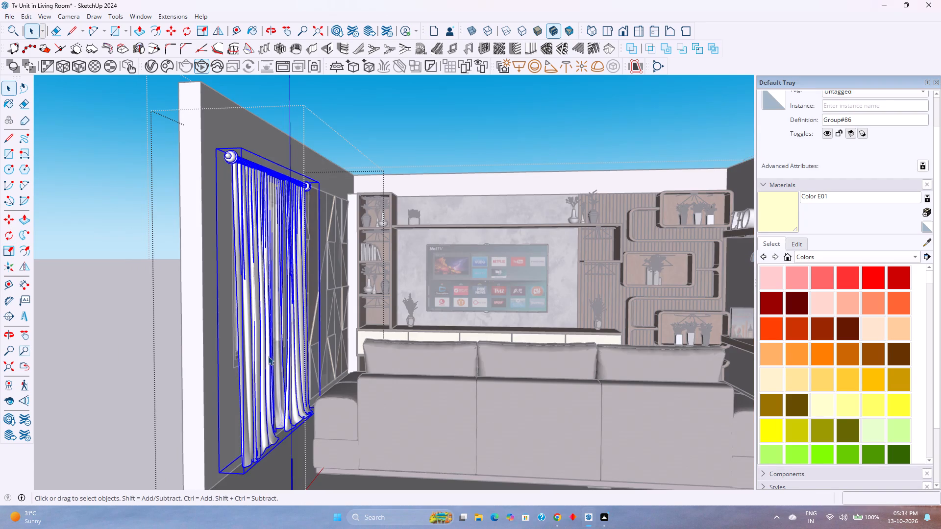
{"action": "left_click", "coordinate": [259, 362]}
{"action": "left_click", "coordinate": [299, 363], "text": "ctrl"}
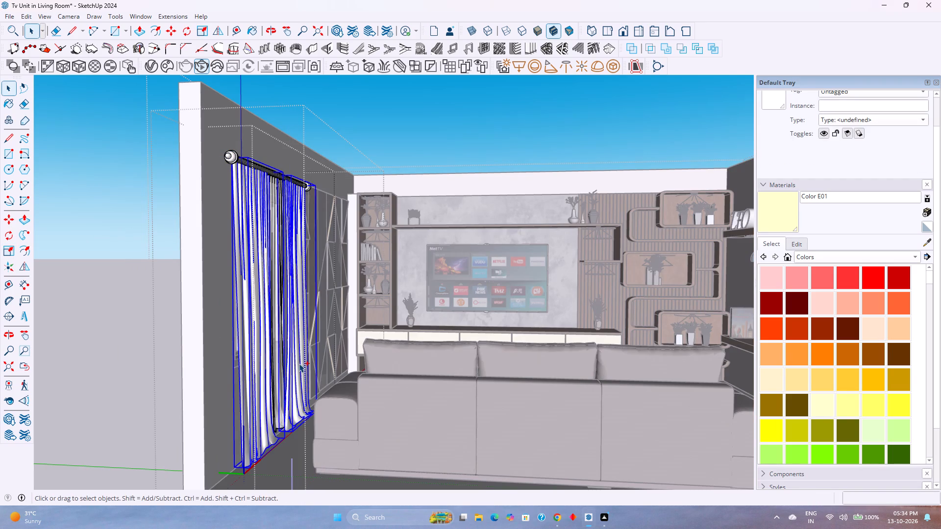
{"action": "scroll", "coordinate": [285, 377], "scroll_direction": "up", "scroll_amount": 6}
{"action": "left_click", "coordinate": [275, 387], "text": "ctrl"}
{"action": "scroll", "coordinate": [275, 387], "scroll_direction": "down", "scroll_amount": 7}
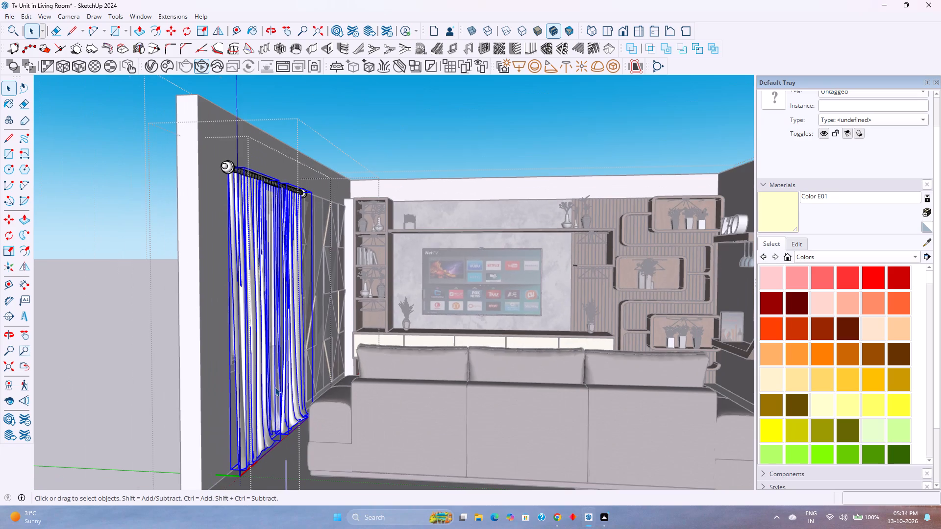
{"action": "key", "text": "s"}
{"action": "left_click", "coordinate": [275, 434]}
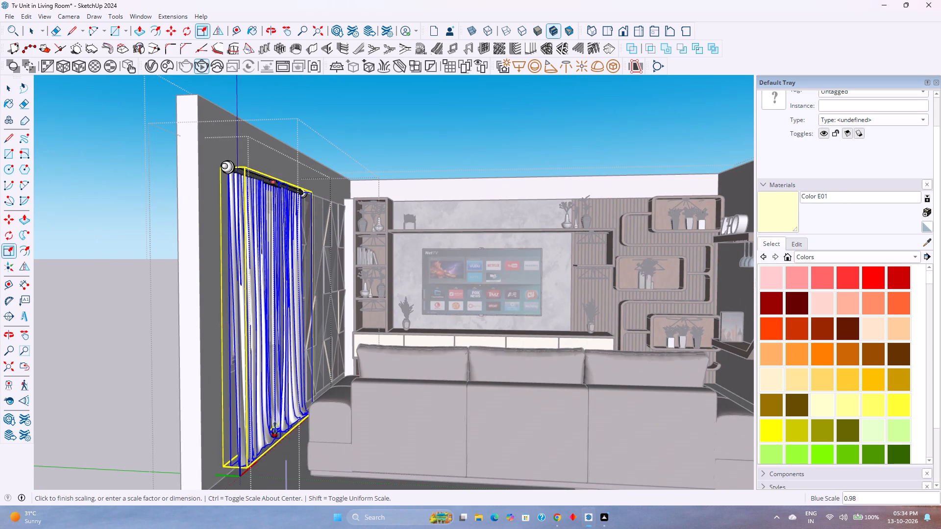
{"action": "left_click", "coordinate": [267, 387]}
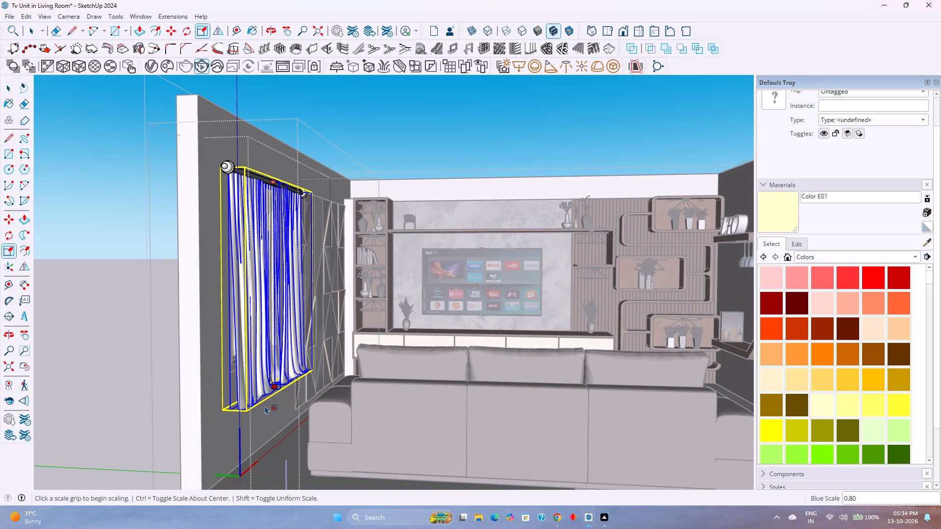
{"action": "key", "text": "space"}
{"action": "key", "text": "Escape"}
{"action": "scroll", "coordinate": [265, 423], "scroll_direction": "down", "scroll_amount": 3}
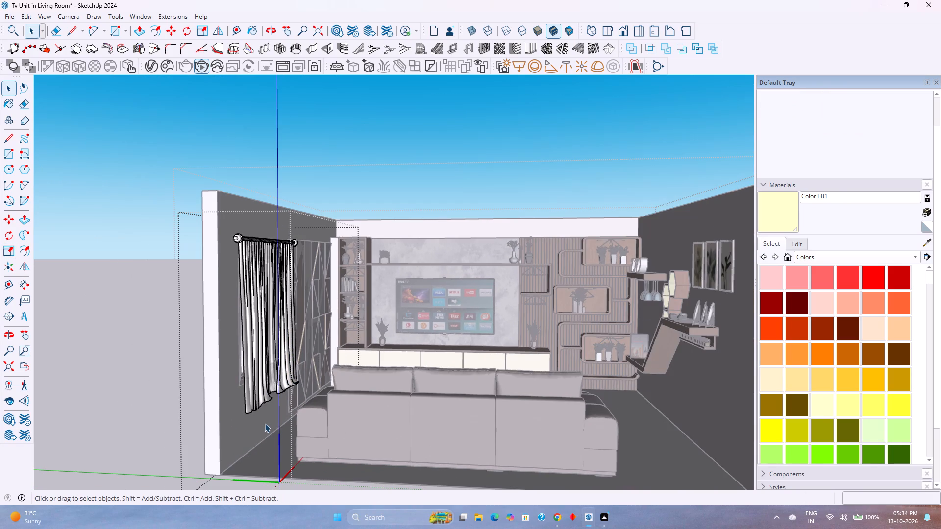
{"action": "left_click", "coordinate": [141, 425]}
Examine the room with the shortened curtain from above and from standard views, ending behind the sofa facing the TV wall.
{"action": "middle_click_drag", "start_coordinate": [291, 383], "coordinate": [197, 464]}
{"action": "middle_click", "coordinate": [333, 436]}
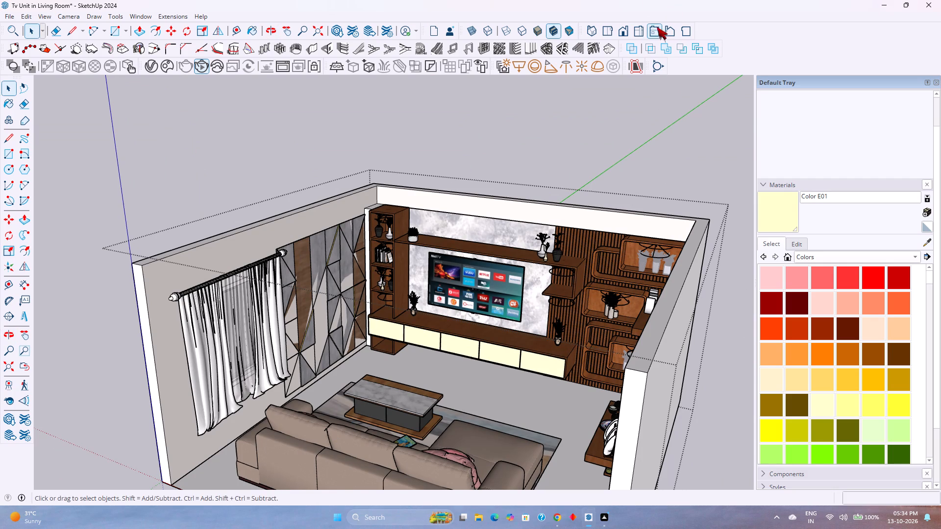
{"action": "left_click", "coordinate": [644, 33]}
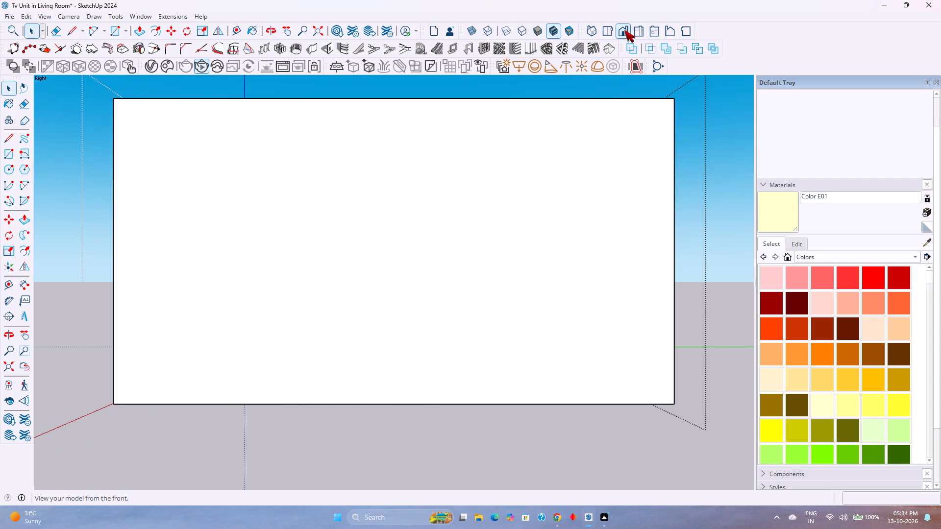
{"action": "left_click", "coordinate": [623, 30]}
{"action": "middle_click_drag", "start_coordinate": [438, 222], "coordinate": [441, 222], "text": "shift"}
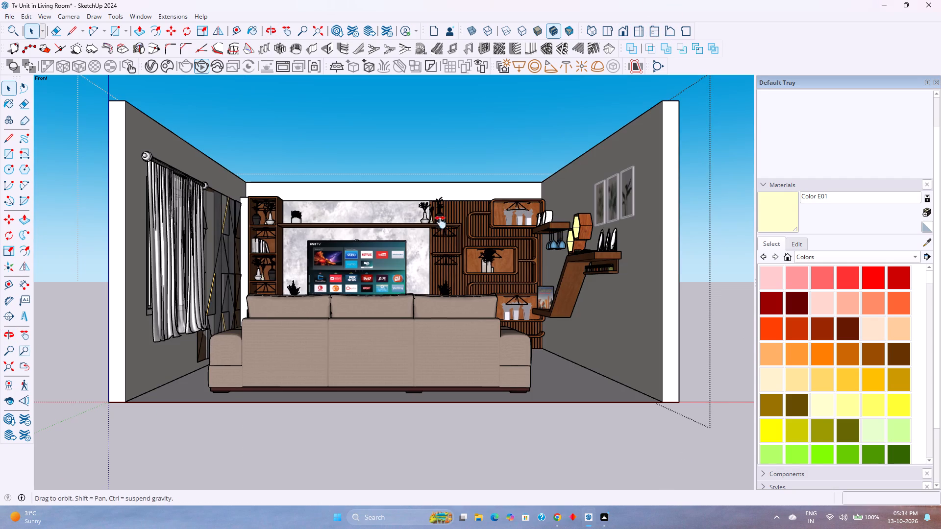
{"action": "middle_click_drag", "start_coordinate": [441, 222], "coordinate": [467, 280], "text": "shift"}
{"action": "middle_click", "coordinate": [467, 280], "text": "shift"}
{"action": "key", "text": "Escape"}
{"action": "middle_click_drag", "start_coordinate": [453, 337], "coordinate": [435, 302], "text": "shift"}
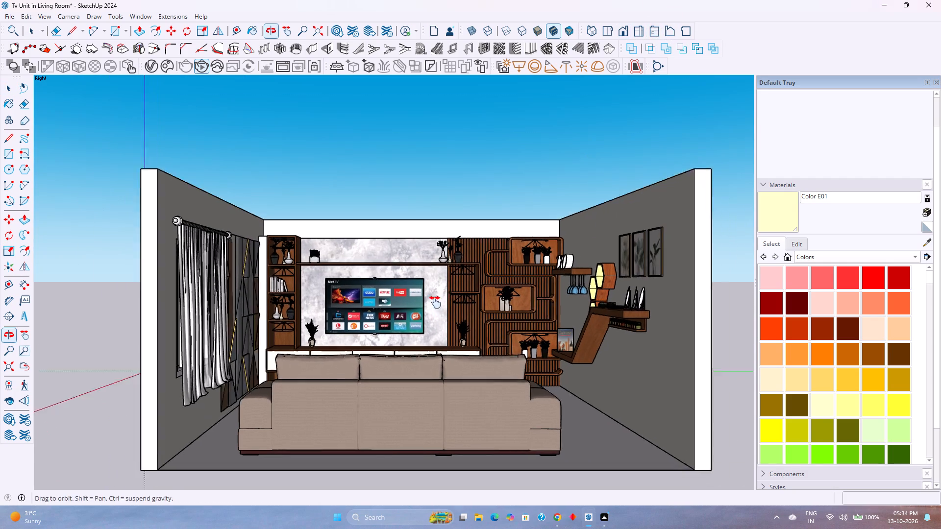
{"action": "middle_click_drag", "start_coordinate": [435, 302], "coordinate": [431, 293], "text": "shift"}
{"action": "middle_click", "coordinate": [431, 292], "text": "shift"}
{"action": "scroll", "coordinate": [428, 292], "scroll_direction": "up", "scroll_amount": 2}
{"action": "middle_click_drag", "start_coordinate": [428, 292], "coordinate": [433, 325], "text": "shift"}
{"action": "middle_click", "coordinate": [433, 325], "text": "shift"}
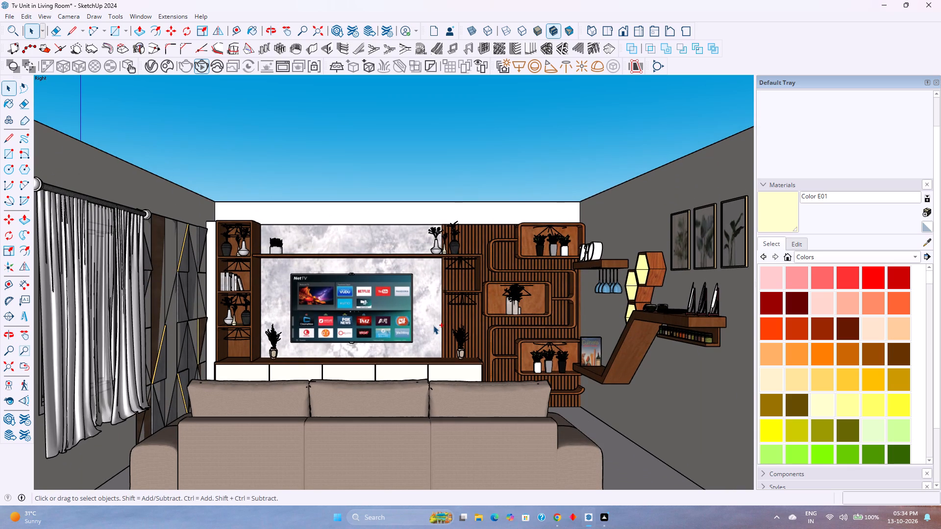
Save the living room model.
{"action": "key", "text": "ctrl+s"}
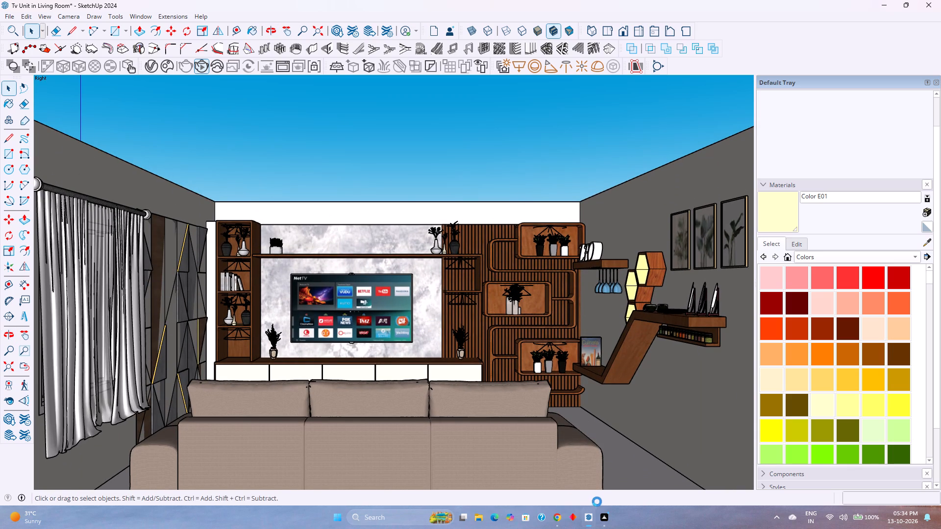
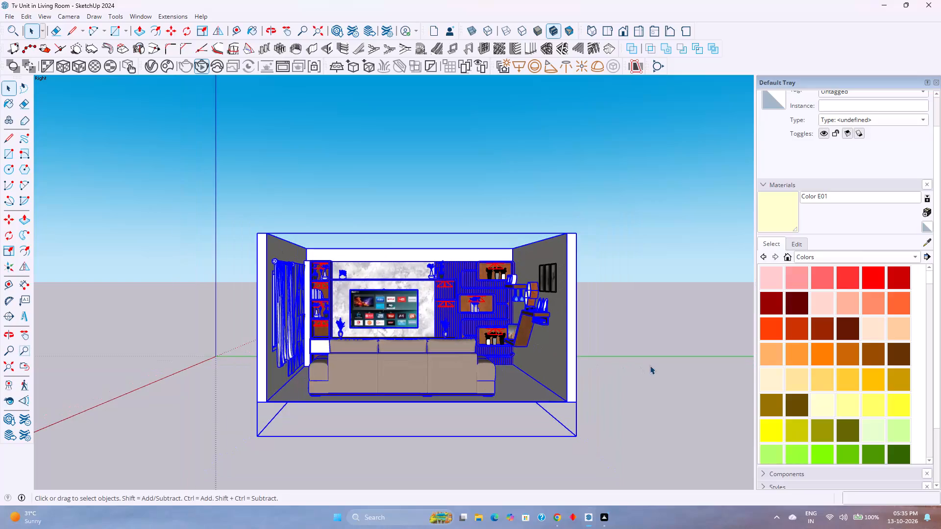
Clear the selection and inspect the living room in front, right and raised perspective views.
{"action": "left_click", "coordinate": [650, 365]}
{"action": "scroll", "coordinate": [444, 342], "scroll_direction": "up", "scroll_amount": 3}
{"action": "scroll", "coordinate": [403, 345], "scroll_direction": "up", "scroll_amount": 2}
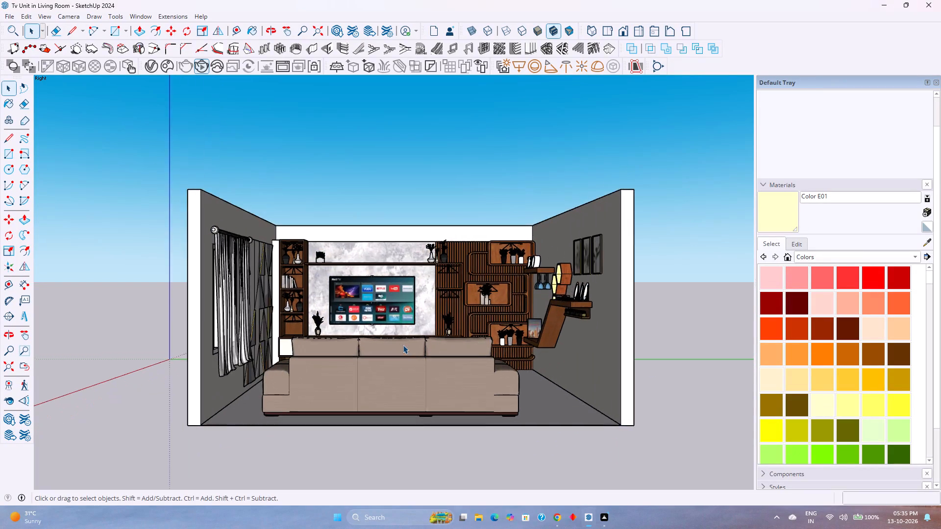
{"action": "middle_click_drag", "start_coordinate": [403, 345], "coordinate": [393, 433]}
{"action": "middle_click", "coordinate": [393, 433]}
{"action": "middle_click", "coordinate": [393, 433]}
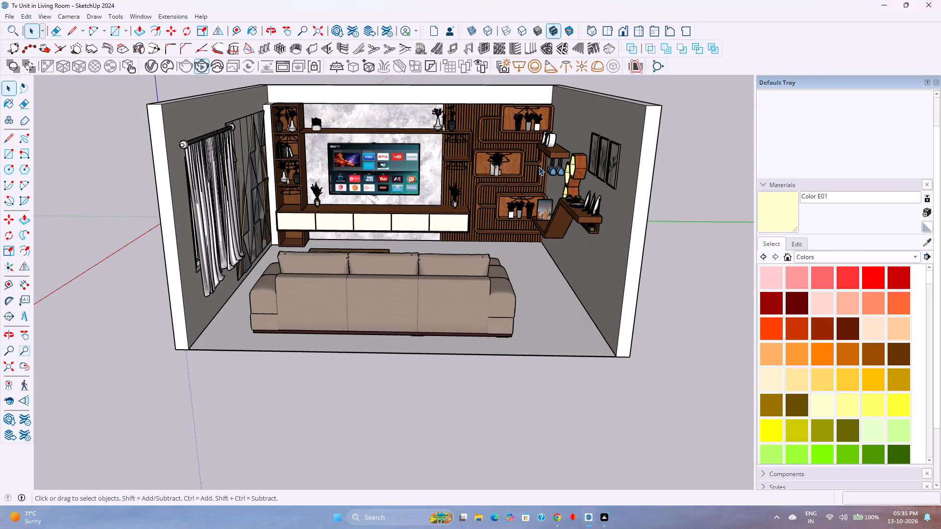
{"action": "left_click", "coordinate": [620, 31]}
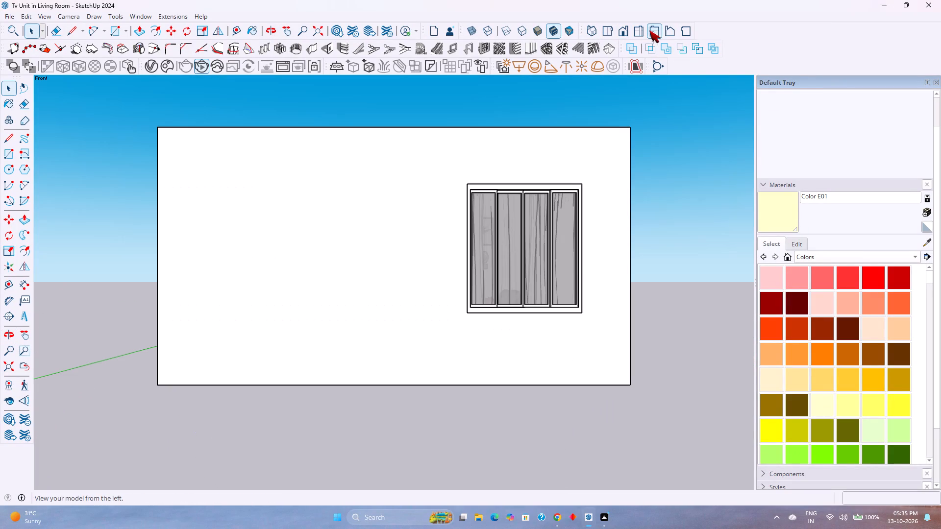
{"action": "left_click", "coordinate": [652, 30]}
{"action": "left_click", "coordinate": [625, 33]}
{"action": "key", "text": "Escape"}
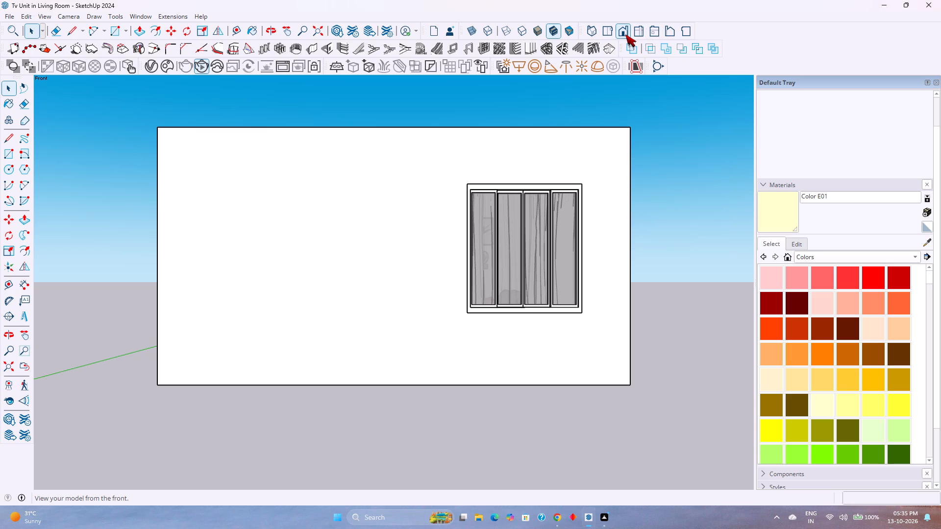
{"action": "left_click", "coordinate": [621, 35]}
{"action": "left_click", "coordinate": [621, 35]}
{"action": "left_click", "coordinate": [638, 29]}
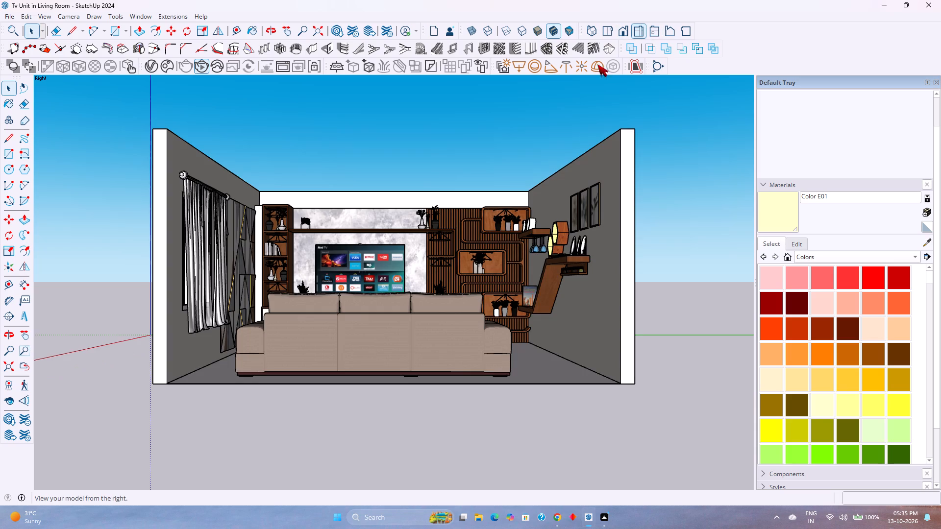
{"action": "key", "text": "Escape"}
{"action": "scroll", "coordinate": [387, 247], "scroll_direction": "up", "scroll_amount": 4}
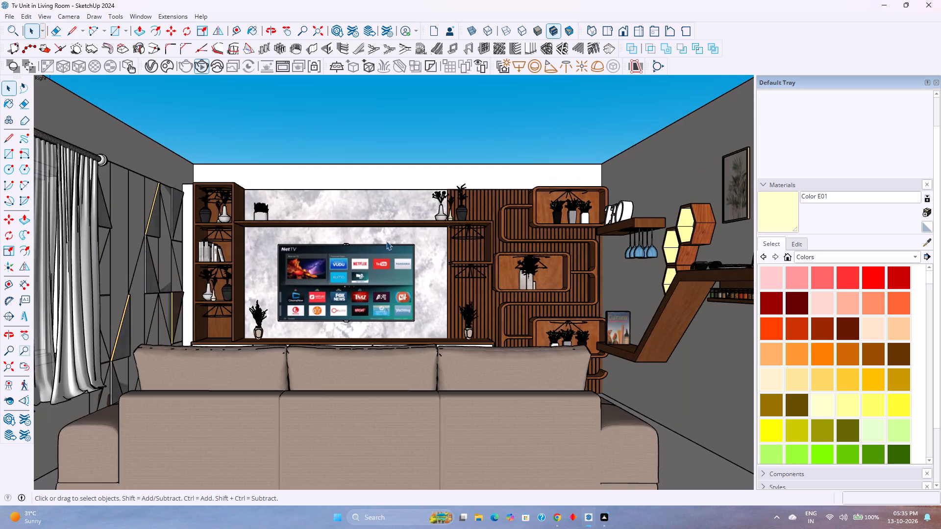
{"action": "middle_click_drag", "start_coordinate": [389, 237], "coordinate": [385, 250], "text": "shift"}
{"action": "middle_click_drag", "start_coordinate": [390, 201], "coordinate": [384, 271]}
{"action": "middle_click", "coordinate": [384, 272]}
{"action": "scroll", "coordinate": [383, 274], "scroll_direction": "down", "scroll_amount": 1}
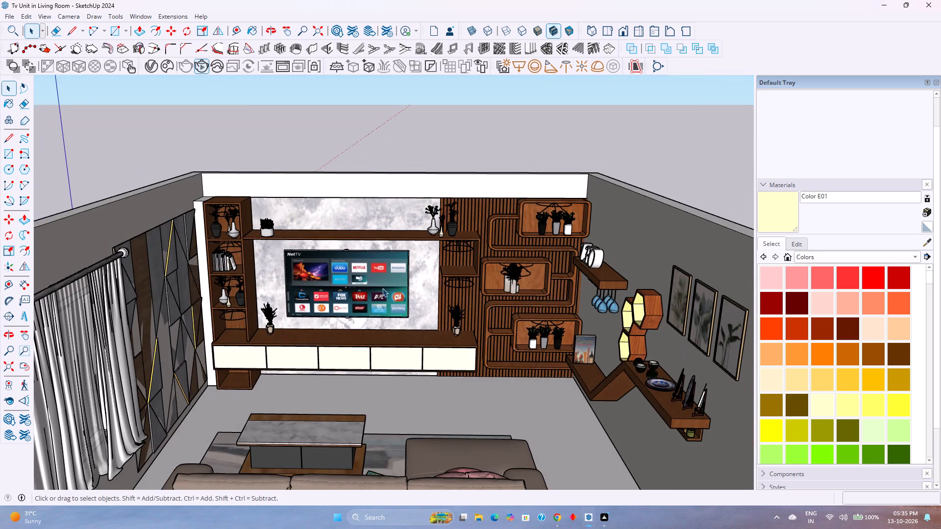
{"action": "middle_click_drag", "start_coordinate": [382, 289], "coordinate": [381, 260]}
{"action": "scroll", "coordinate": [381, 260], "scroll_direction": "down", "scroll_amount": 3}
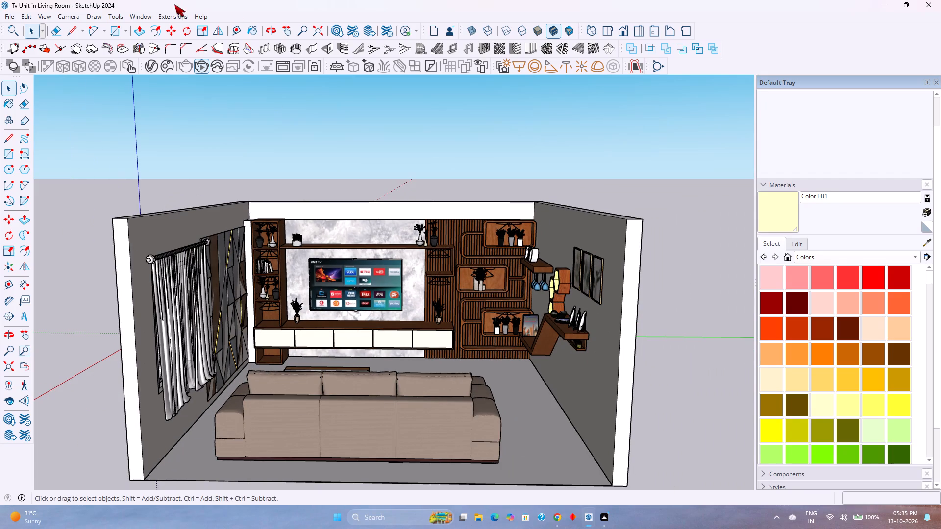
Search 3D Warehouse for "living room plants" and look through the offered models.
{"action": "left_click", "coordinate": [148, 16]}
{"action": "left_click", "coordinate": [161, 95]}
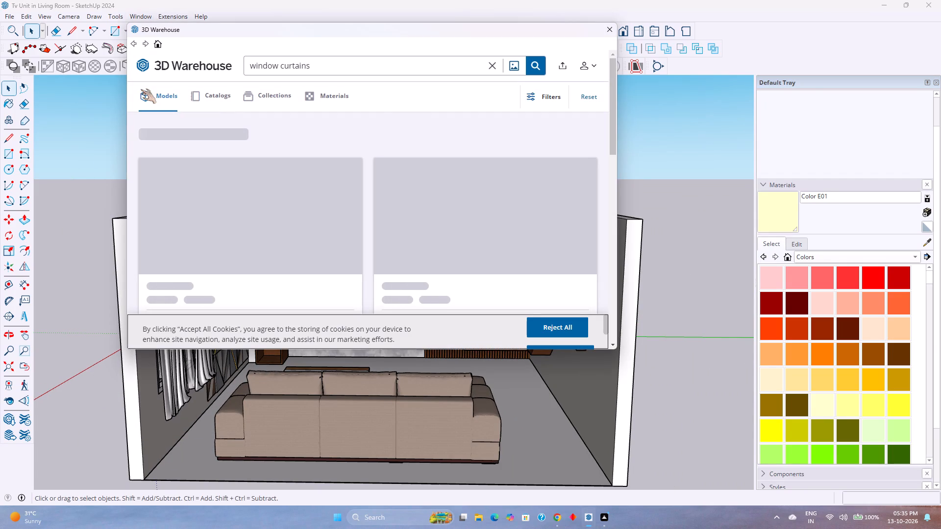
{"action": "left_click", "coordinate": [491, 71]}
{"action": "left_click", "coordinate": [475, 67]}
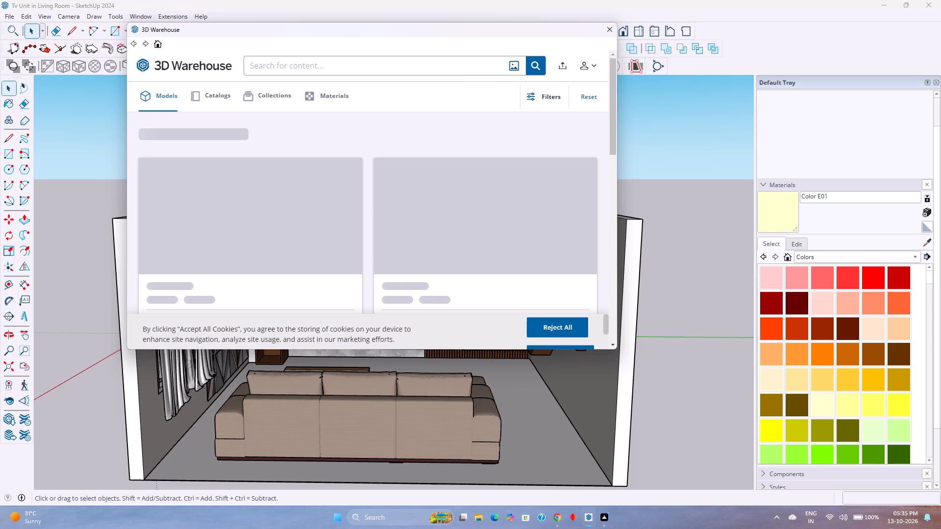
{"action": "type", "text": "livin"}
{"action": "key", "text": "space"}
{"action": "key", "text": "BackSpace"}
{"action": "type", "text": "g room plants"}
{"action": "key", "text": "space"}
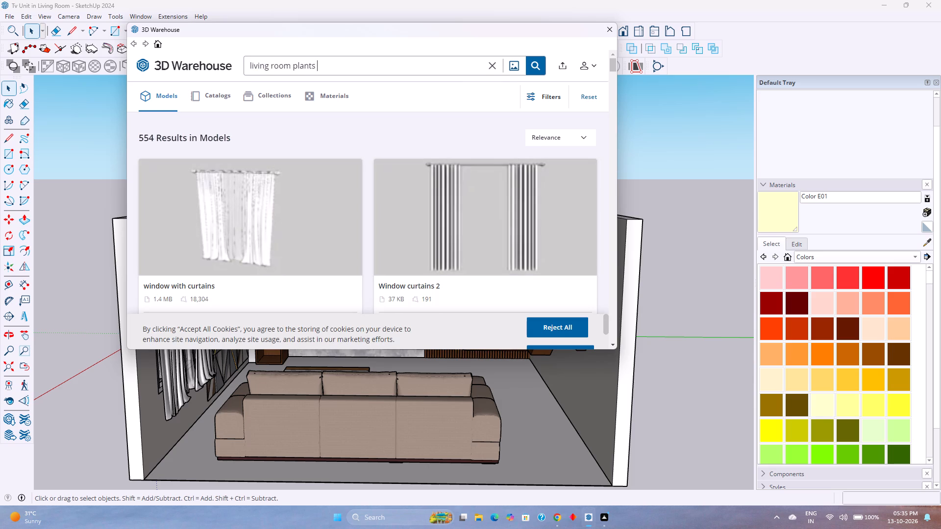
{"action": "key", "text": "Return"}
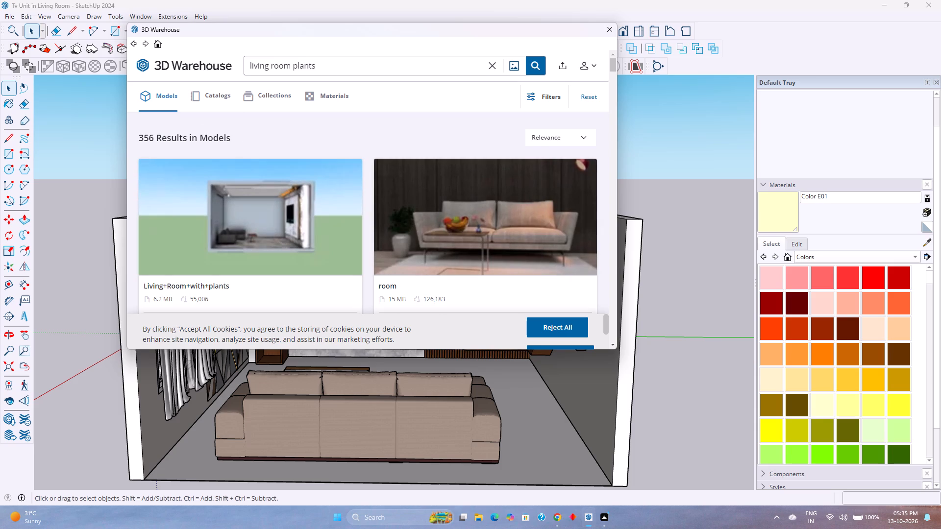
{"action": "scroll", "coordinate": [354, 228], "scroll_direction": "down", "scroll_amount": 5}
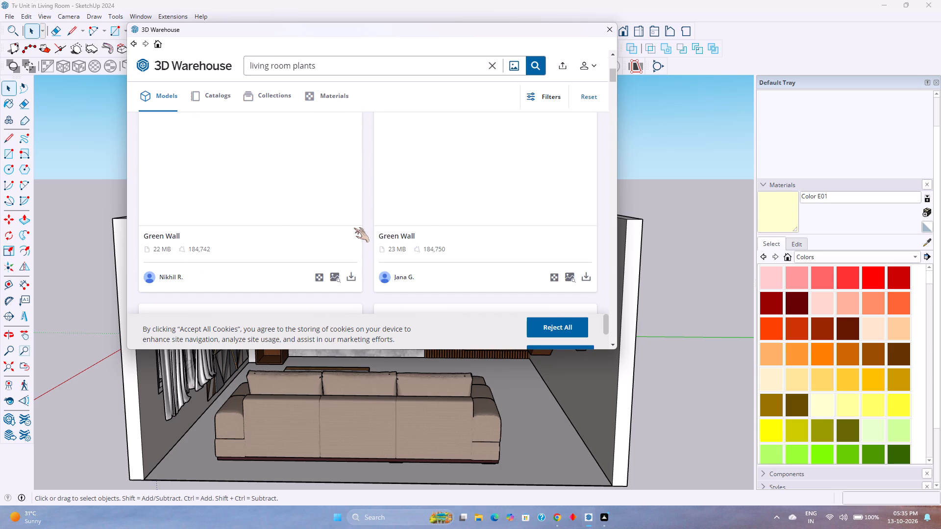
{"action": "scroll", "coordinate": [354, 228], "scroll_direction": "down", "scroll_amount": 5}
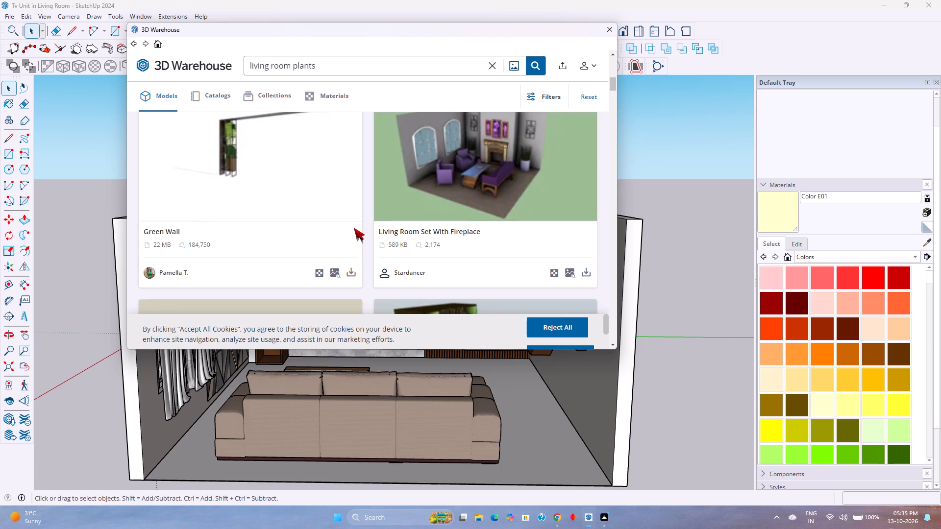
{"action": "scroll", "coordinate": [354, 228], "scroll_direction": "down", "scroll_amount": 5}
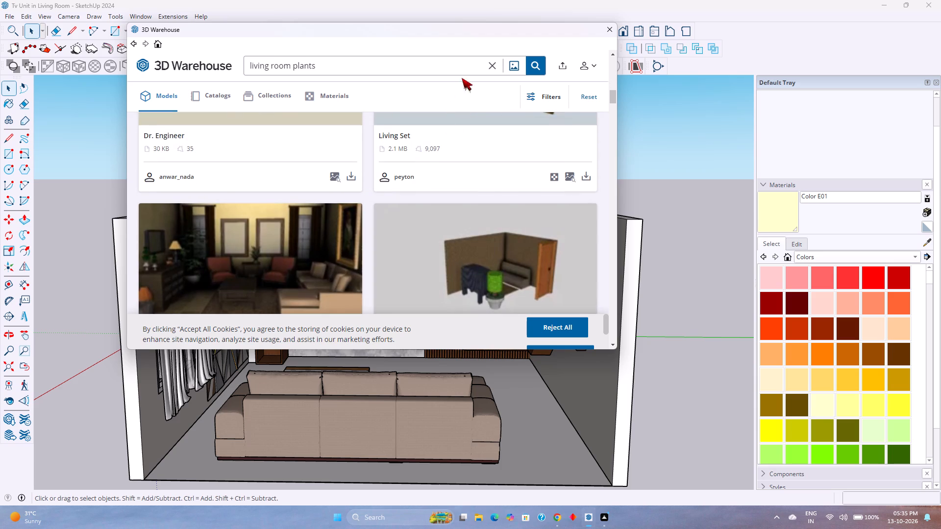
Replace the 3D Warehouse search with "potted plants".
{"action": "left_click", "coordinate": [488, 64]}
{"action": "type", "text": "potted planrs"}
{"action": "key", "text": "BackSpace"}
{"action": "key", "text": "BackSpace"}
{"action": "type", "text": "ts"}
{"action": "key", "text": "Return"}
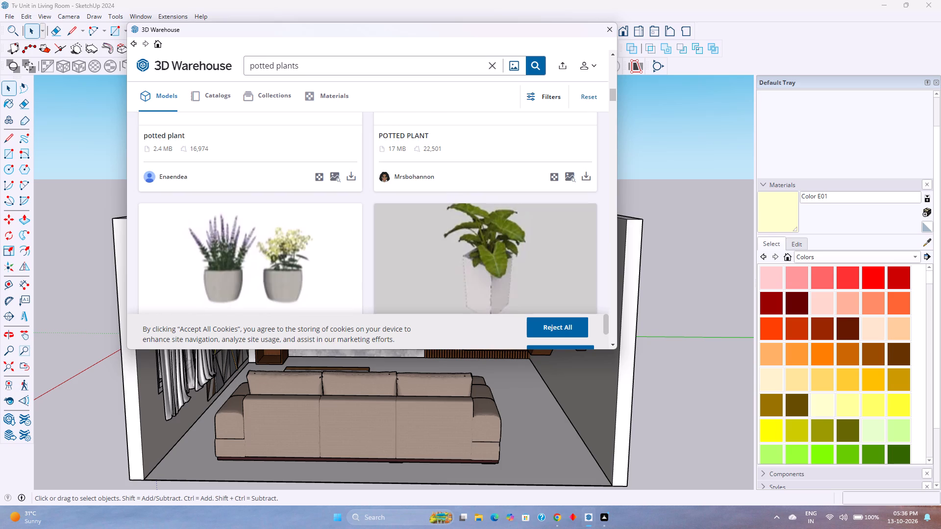
Browse the potted plant models for one that suits the living room.
{"action": "scroll", "coordinate": [292, 203], "scroll_direction": "up", "scroll_amount": 4}
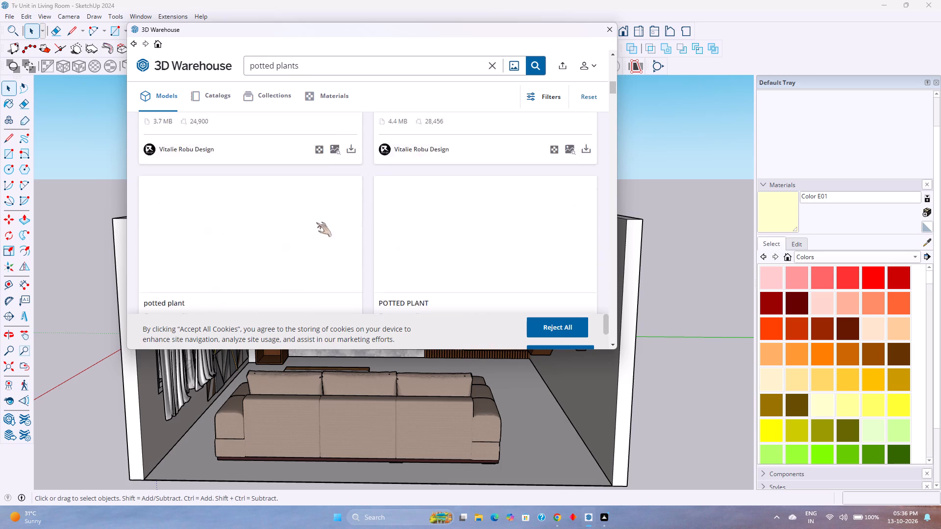
{"action": "scroll", "coordinate": [316, 222], "scroll_direction": "up", "scroll_amount": 15}
{"action": "scroll", "coordinate": [326, 225], "scroll_direction": "down", "scroll_amount": 2}
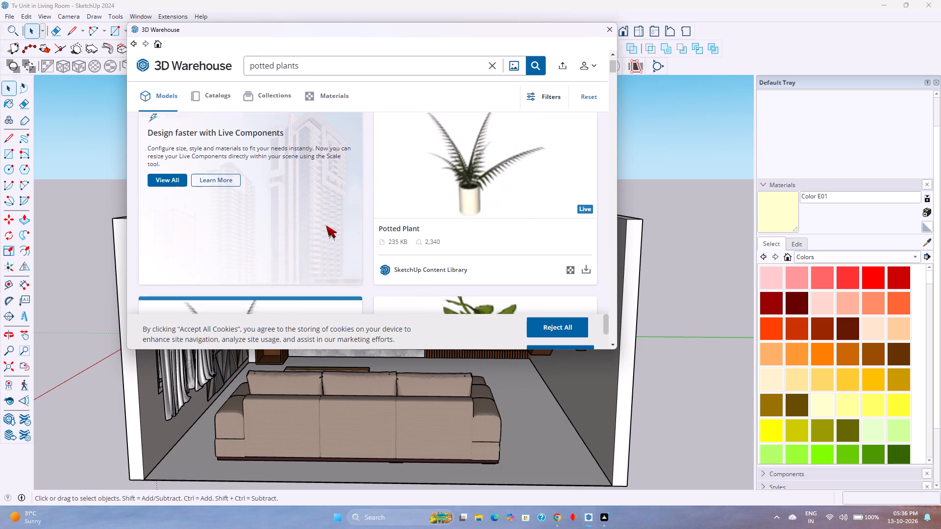
{"action": "scroll", "coordinate": [326, 225], "scroll_direction": "down", "scroll_amount": 7}
{"action": "scroll", "coordinate": [326, 225], "scroll_direction": "up", "scroll_amount": 2}
{"action": "scroll", "coordinate": [326, 225], "scroll_direction": "down", "scroll_amount": 2}
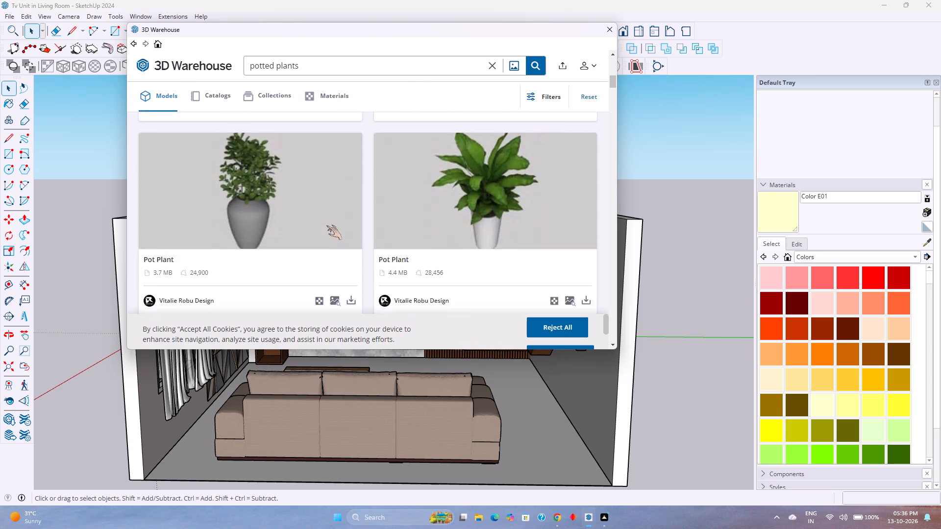
{"action": "scroll", "coordinate": [326, 225], "scroll_direction": "down", "scroll_amount": 8}
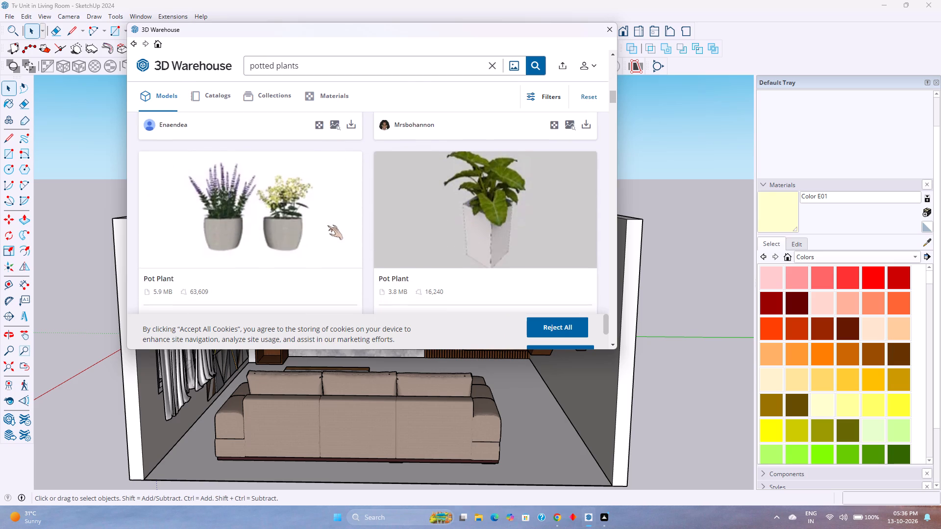
{"action": "scroll", "coordinate": [327, 225], "scroll_direction": "down", "scroll_amount": 11}
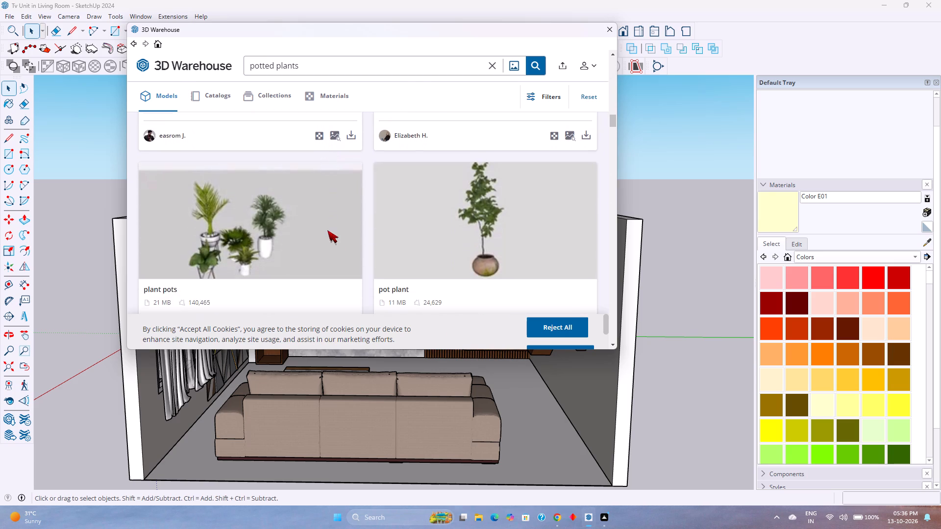
{"action": "scroll", "coordinate": [327, 230], "scroll_direction": "down", "scroll_amount": 1}
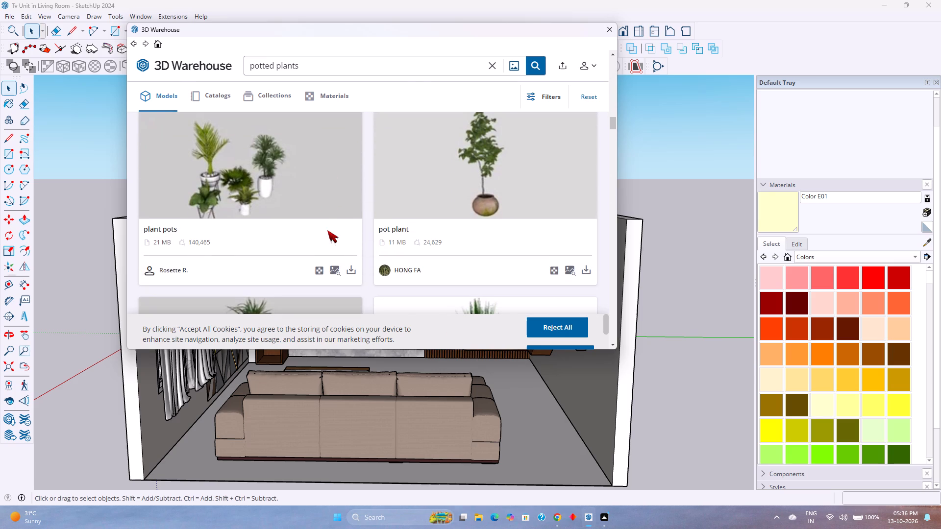
{"action": "scroll", "coordinate": [327, 230], "scroll_direction": "down", "scroll_amount": 8}
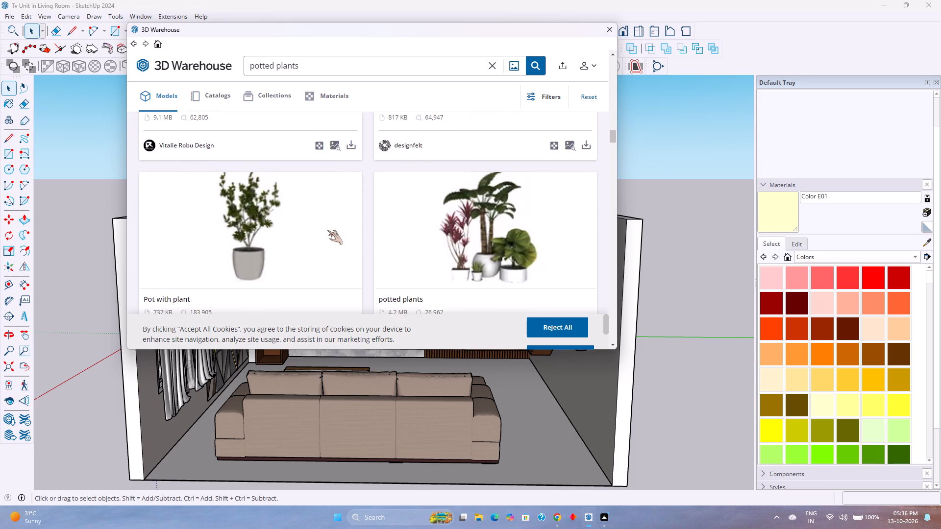
{"action": "scroll", "coordinate": [327, 230], "scroll_direction": "down", "scroll_amount": 3}
{"action": "scroll", "coordinate": [327, 230], "scroll_direction": "up", "scroll_amount": 3}
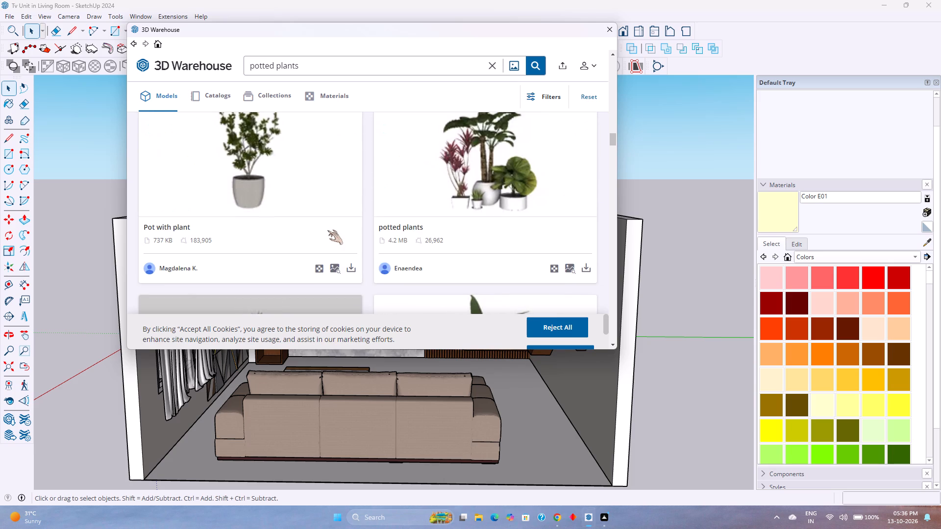
{"action": "scroll", "coordinate": [327, 230], "scroll_direction": "up", "scroll_amount": 4}
{"action": "scroll", "coordinate": [327, 230], "scroll_direction": "down", "scroll_amount": 7}
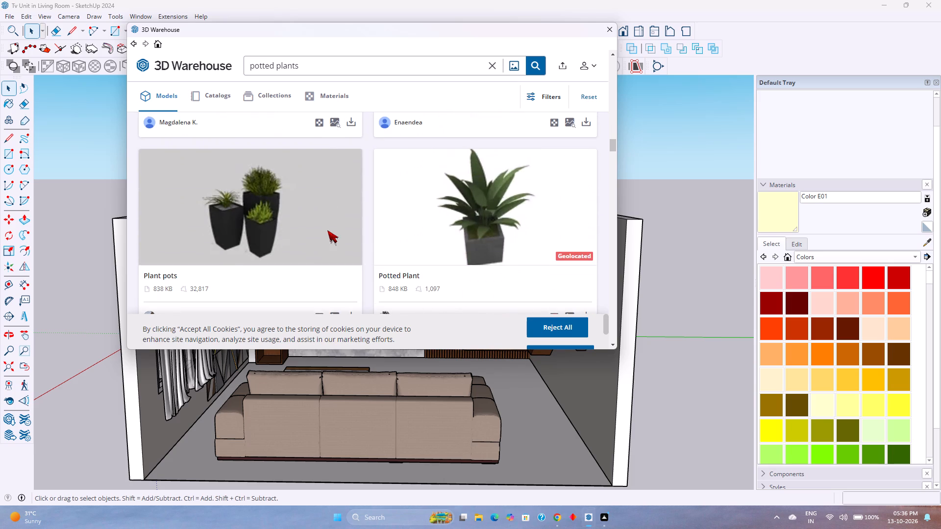
{"action": "scroll", "coordinate": [341, 219], "scroll_direction": "down", "scroll_amount": 6}
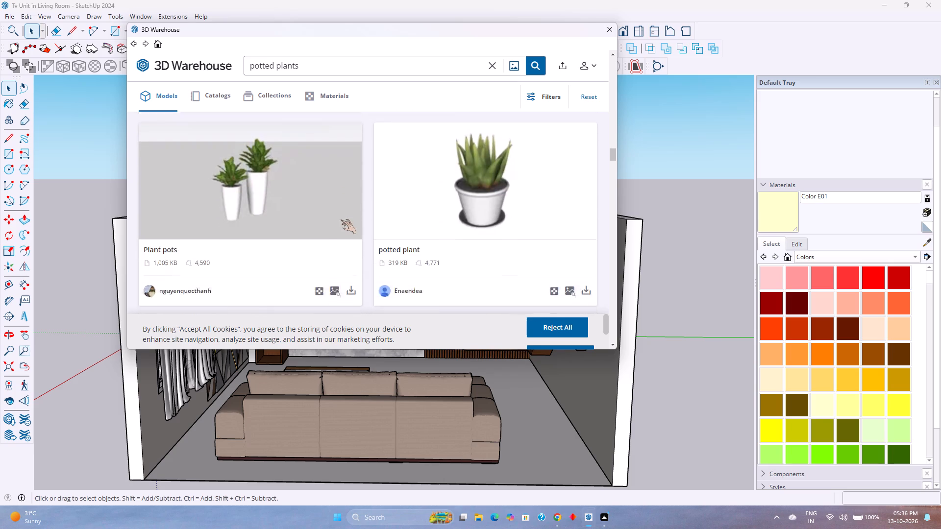
{"action": "scroll", "coordinate": [341, 219], "scroll_direction": "down", "scroll_amount": 7}
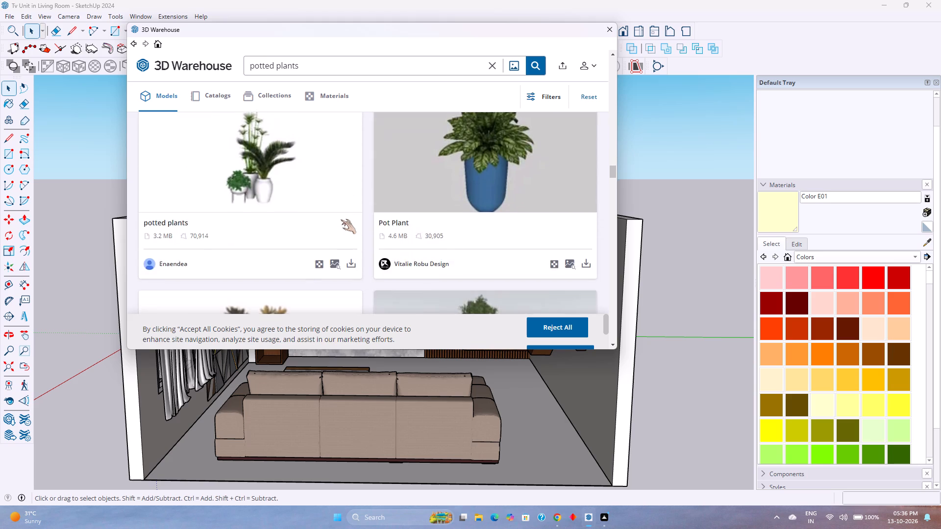
{"action": "scroll", "coordinate": [341, 219], "scroll_direction": "down", "scroll_amount": 5}
{"action": "scroll", "coordinate": [341, 219], "scroll_direction": "up", "scroll_amount": 3}
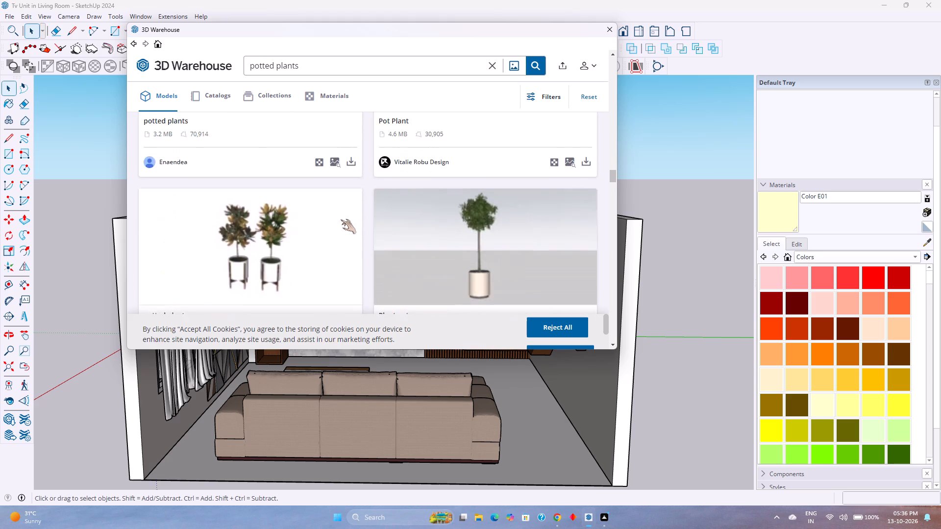
{"action": "scroll", "coordinate": [341, 219], "scroll_direction": "down", "scroll_amount": 3}
Load the pair of leafy plants in white pots on black stands and place it on the ground outside the room.
{"action": "left_click", "coordinate": [348, 215]}
{"action": "left_click", "coordinate": [342, 197]}
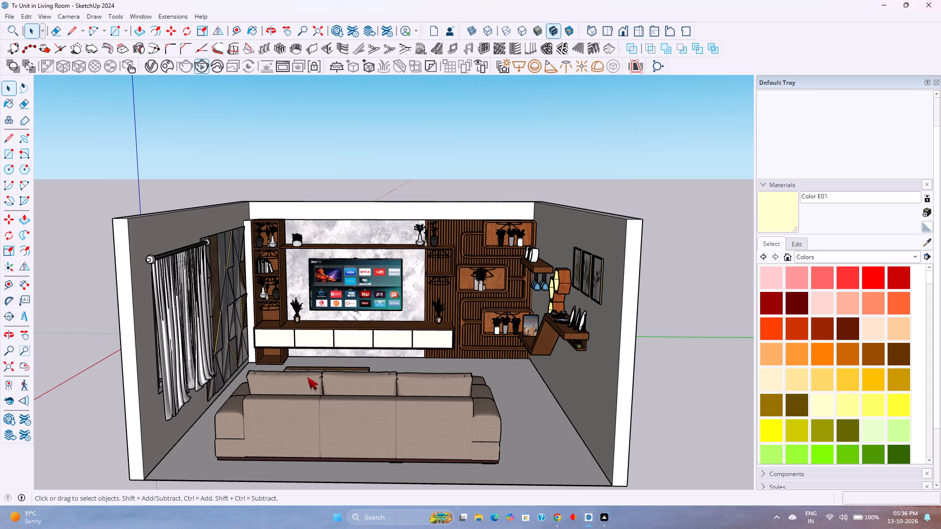
{"action": "scroll", "coordinate": [110, 402], "scroll_direction": "down", "scroll_amount": 4}
{"action": "scroll", "coordinate": [183, 388], "scroll_direction": "down", "scroll_amount": 3}
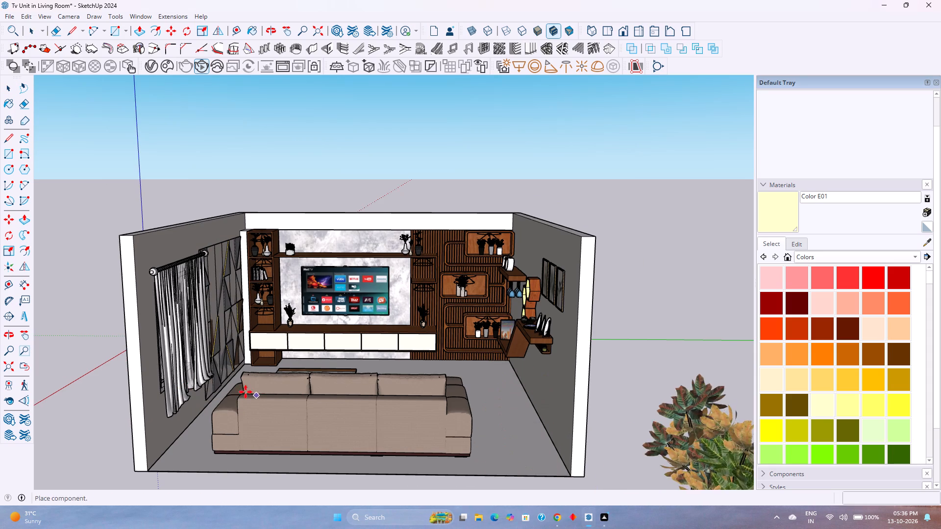
{"action": "scroll", "coordinate": [200, 392], "scroll_direction": "down", "scroll_amount": 8}
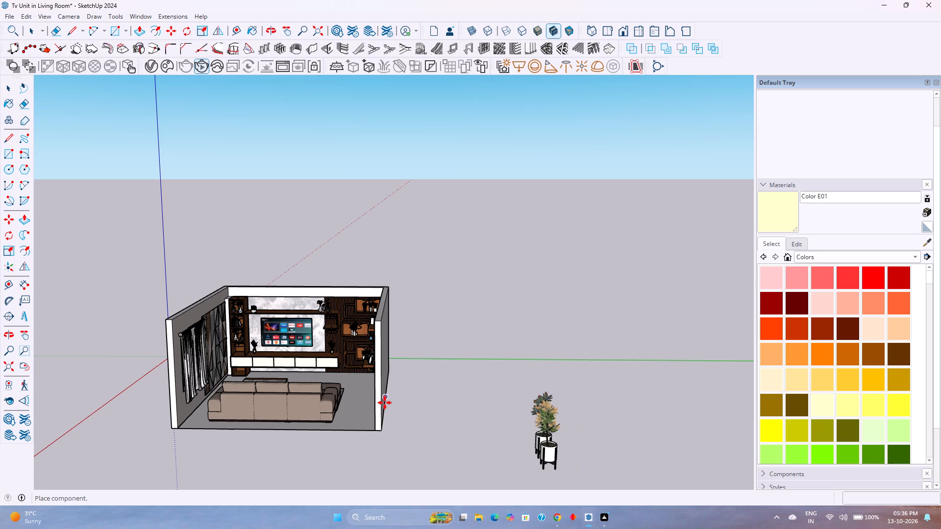
{"action": "left_click", "coordinate": [436, 401]}
{"action": "key", "text": "space"}
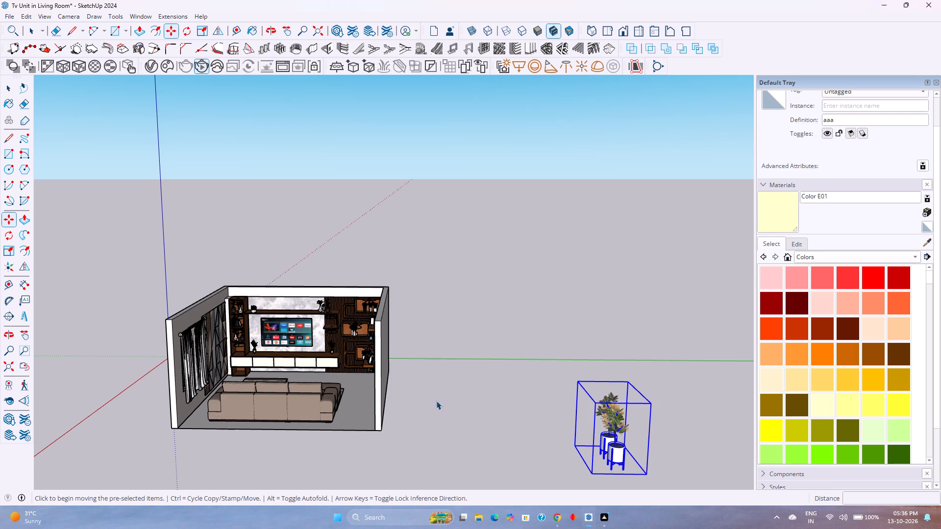
Examine how the two potted plants are nested inside the loaded plant component.
{"action": "scroll", "coordinate": [620, 438], "scroll_direction": "up", "scroll_amount": 4}
{"action": "middle_click_drag", "start_coordinate": [620, 439], "coordinate": [653, 423]}
{"action": "scroll", "coordinate": [651, 425], "scroll_direction": "up", "scroll_amount": 1}
{"action": "double_click", "coordinate": [651, 425]}
{"action": "left_click", "coordinate": [651, 425]}
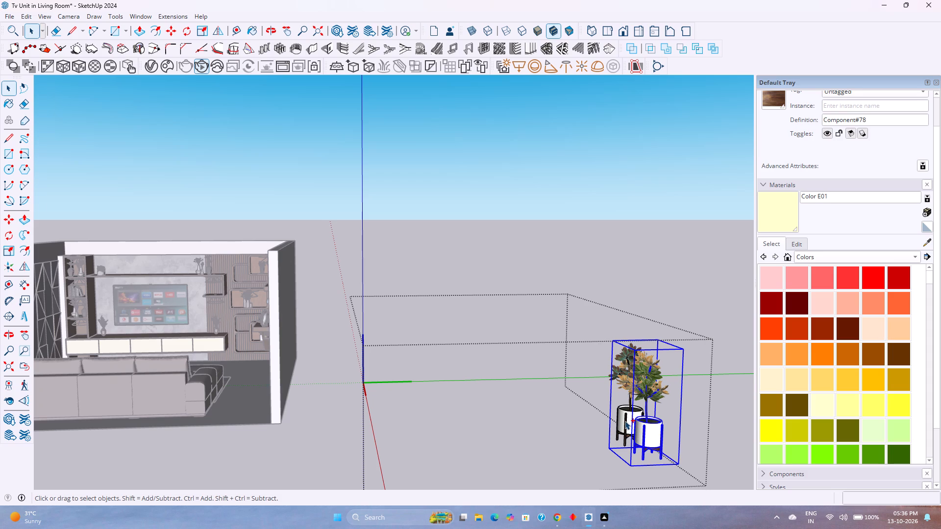
{"action": "left_click", "coordinate": [625, 421], "text": "ctrl"}
{"action": "middle_click_drag", "start_coordinate": [625, 421], "coordinate": [705, 454]}
{"action": "middle_click", "coordinate": [705, 454]}
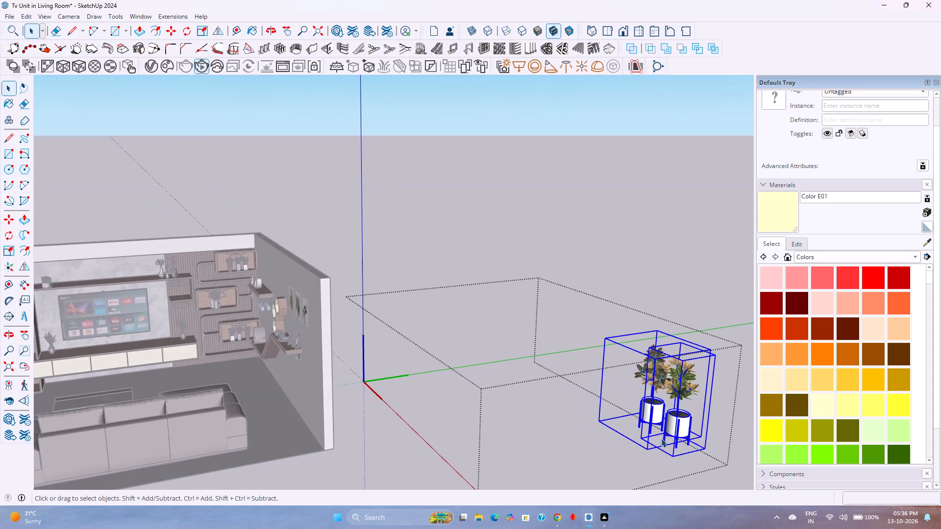
{"action": "scroll", "coordinate": [638, 428], "scroll_direction": "up", "scroll_amount": 5}
{"action": "double_click", "coordinate": [669, 400]}
{"action": "scroll", "coordinate": [661, 402], "scroll_direction": "up", "scroll_amount": 2}
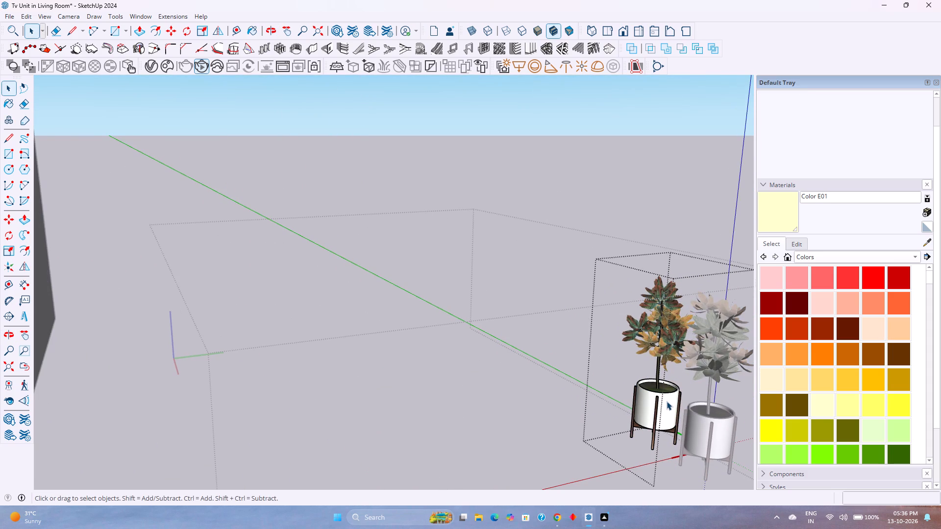
{"action": "left_click", "coordinate": [667, 401]}
{"action": "triple_click", "coordinate": [667, 401]}
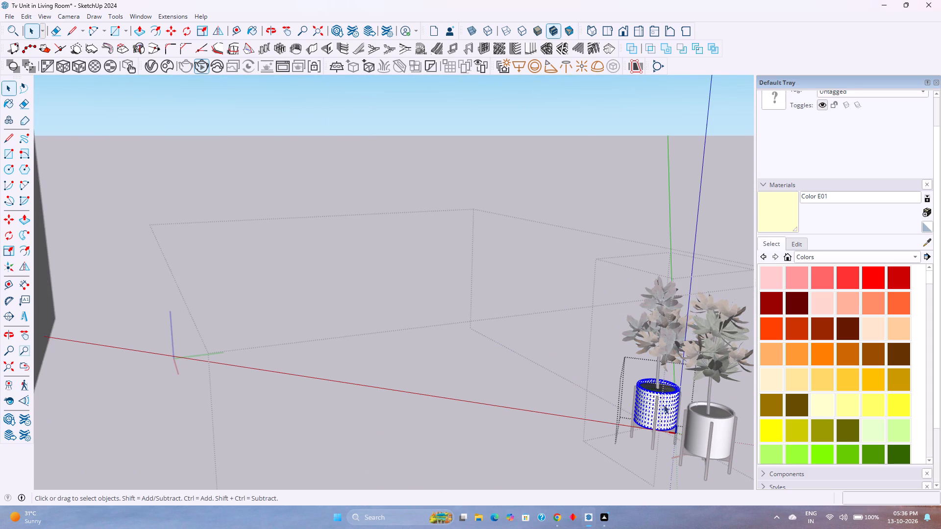
{"action": "key", "text": "Escape"}
{"action": "key", "text": "Escape"}
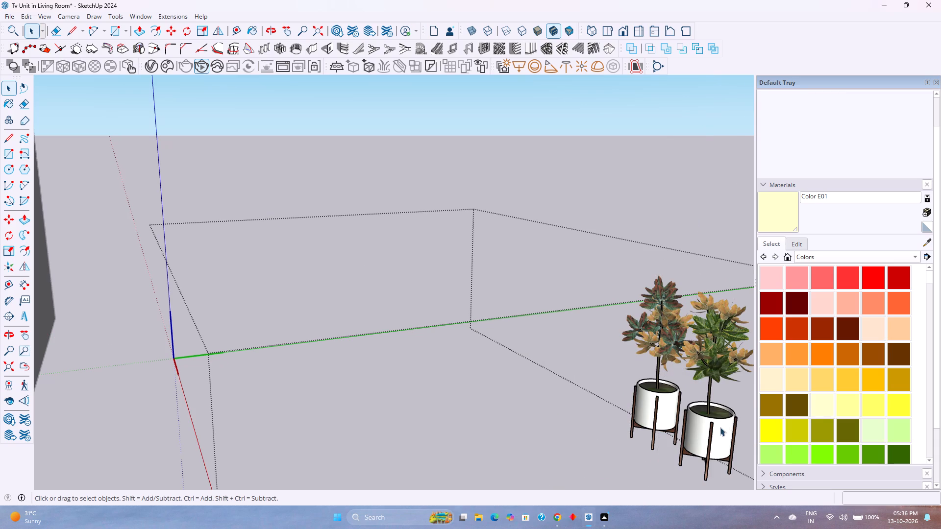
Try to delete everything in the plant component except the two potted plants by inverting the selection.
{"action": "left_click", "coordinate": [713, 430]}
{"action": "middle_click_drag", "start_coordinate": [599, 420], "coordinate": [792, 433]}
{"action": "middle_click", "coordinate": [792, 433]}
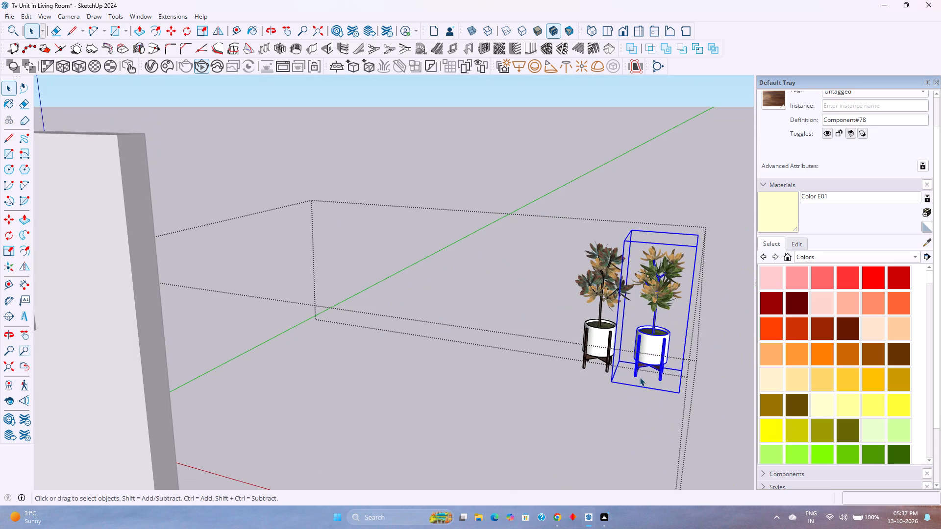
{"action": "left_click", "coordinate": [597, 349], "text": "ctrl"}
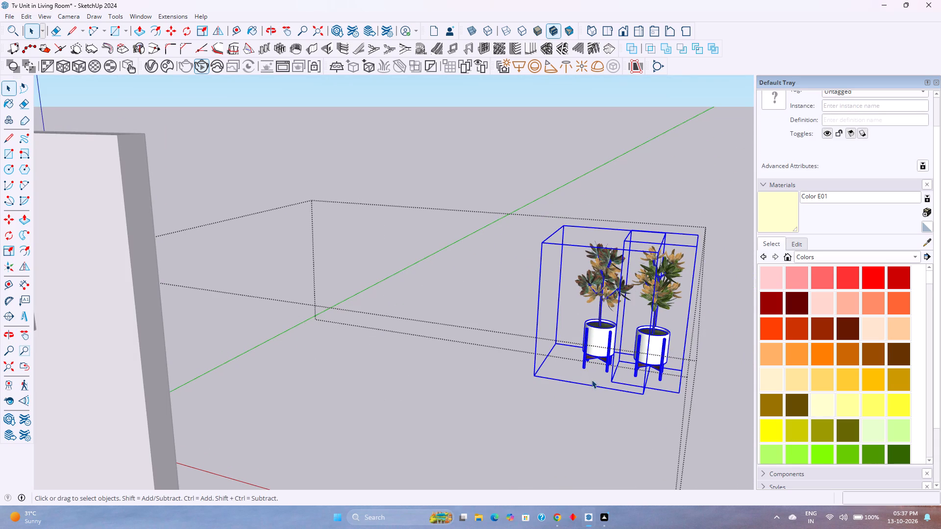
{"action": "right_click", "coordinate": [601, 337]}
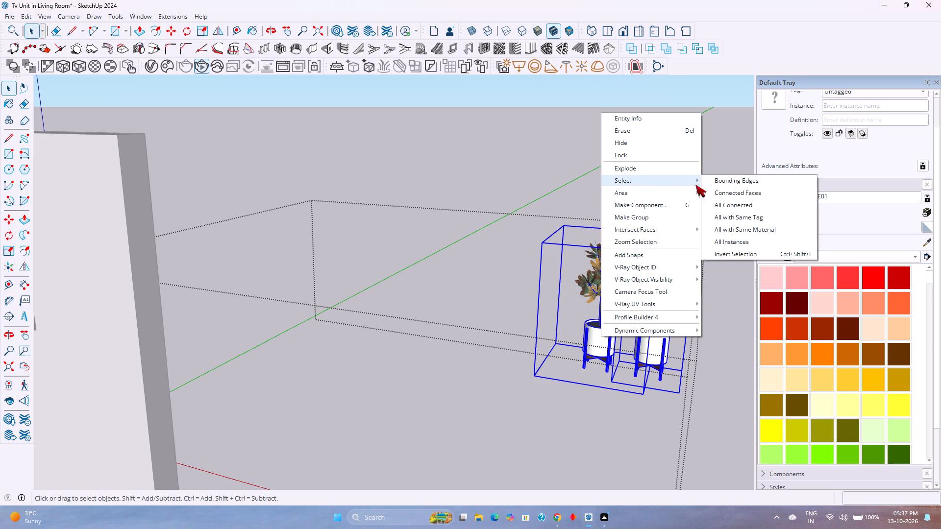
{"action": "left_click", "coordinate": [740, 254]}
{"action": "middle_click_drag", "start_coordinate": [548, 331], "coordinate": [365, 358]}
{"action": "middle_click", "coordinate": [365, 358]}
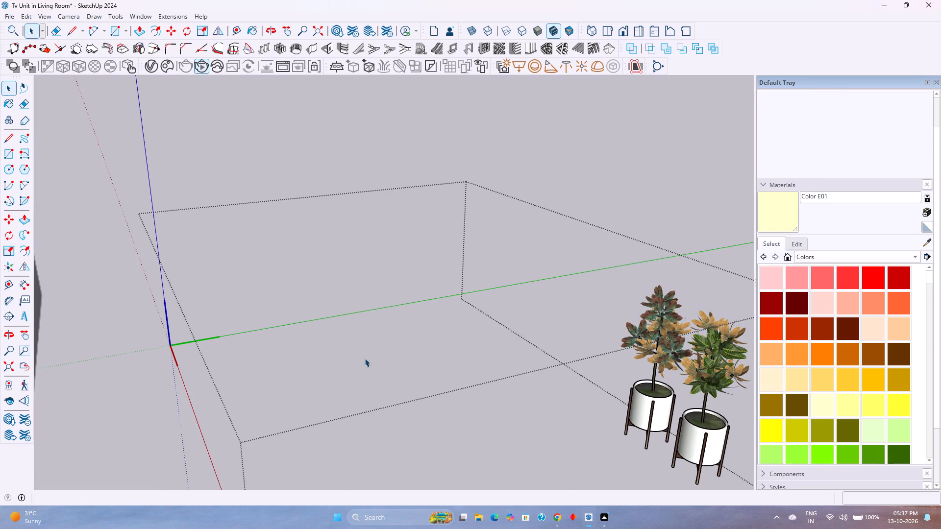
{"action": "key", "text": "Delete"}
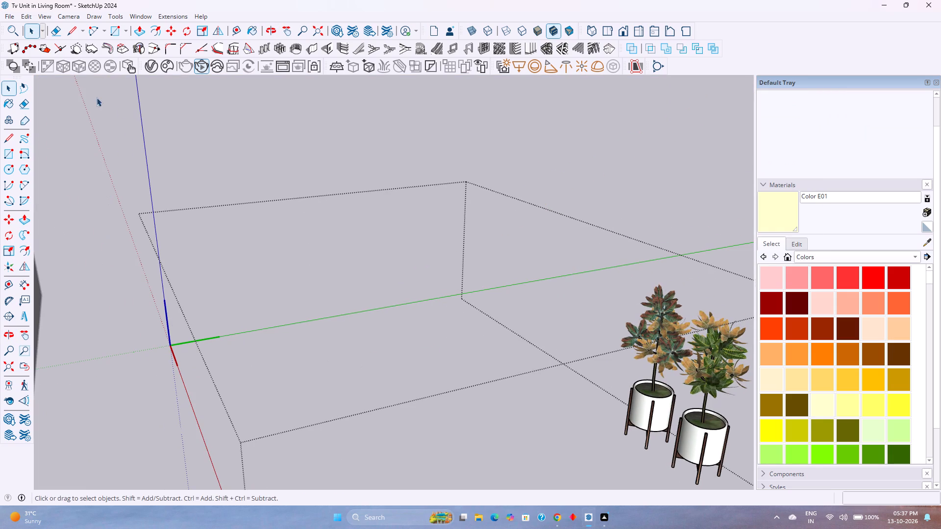
Check the plant component for hidden parts by temporarily displaying hidden objects and hidden geometry.
{"action": "left_click", "coordinate": [39, 13]}
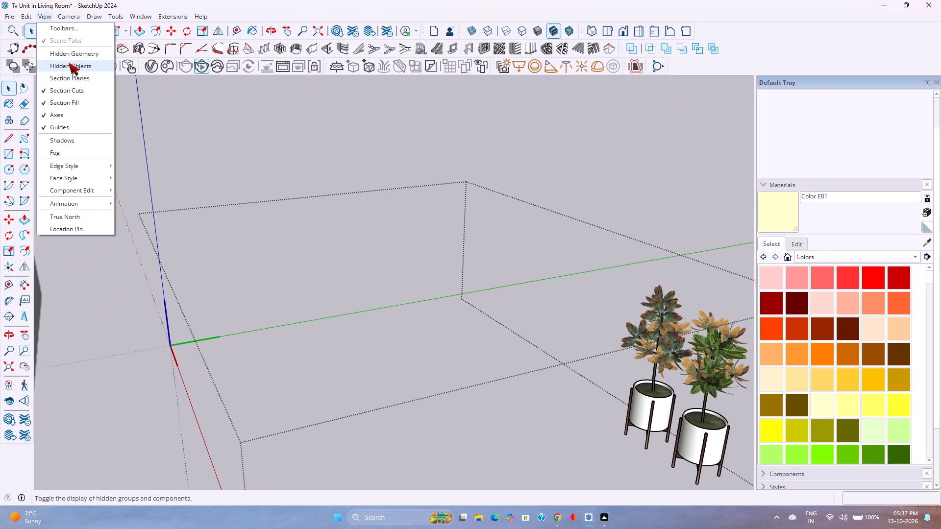
{"action": "left_click", "coordinate": [69, 65]}
{"action": "scroll", "coordinate": [233, 153], "scroll_direction": "down", "scroll_amount": 6}
{"action": "middle_click_drag", "start_coordinate": [261, 180], "coordinate": [250, 168]}
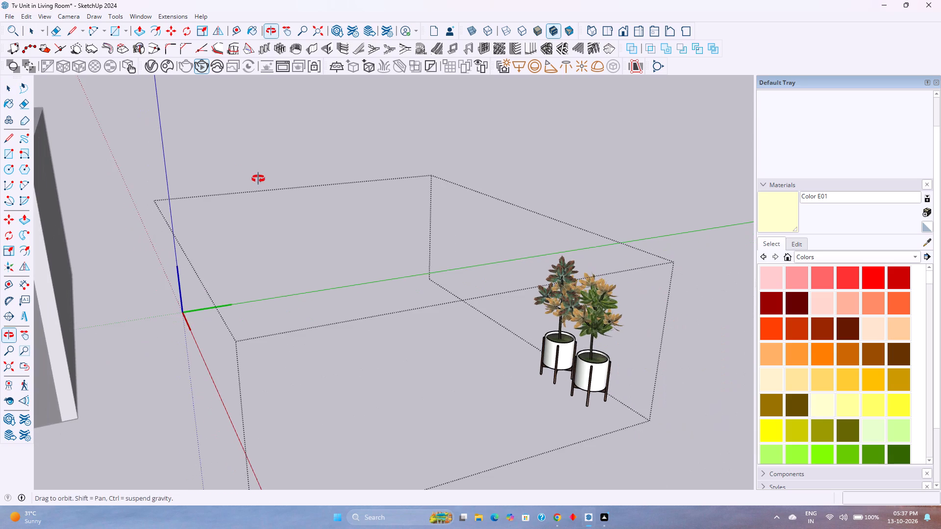
{"action": "middle_click_drag", "start_coordinate": [250, 168], "coordinate": [239, 155]}
{"action": "scroll", "coordinate": [239, 154], "scroll_direction": "down", "scroll_amount": 2}
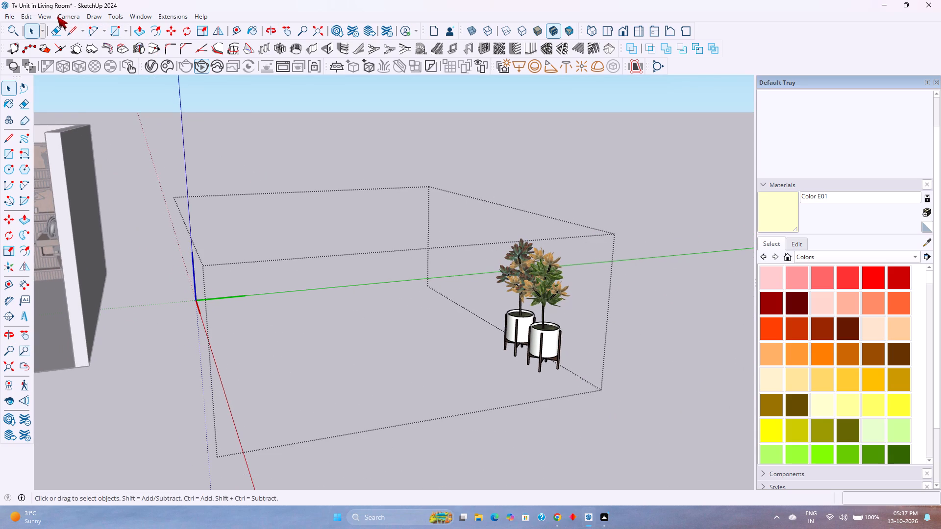
{"action": "left_click", "coordinate": [46, 16]}
{"action": "left_click", "coordinate": [63, 50]}
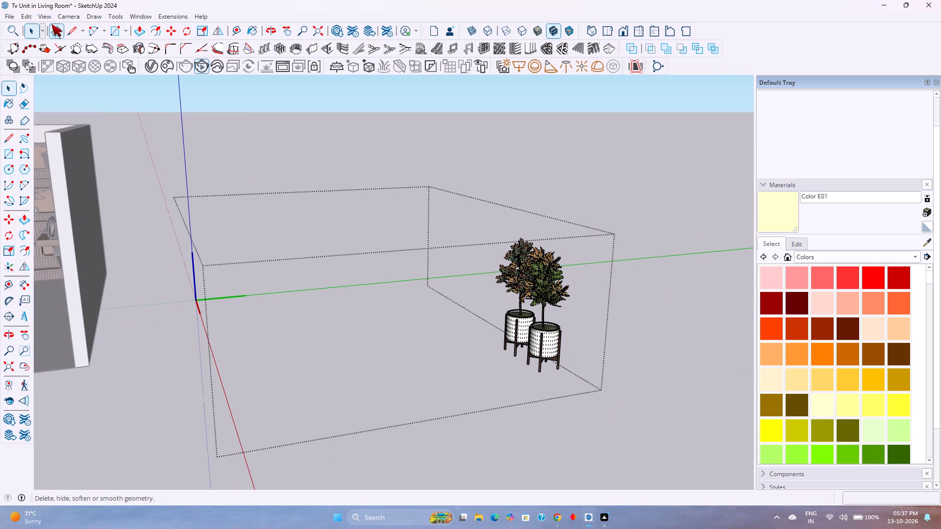
{"action": "left_click", "coordinate": [44, 13]}
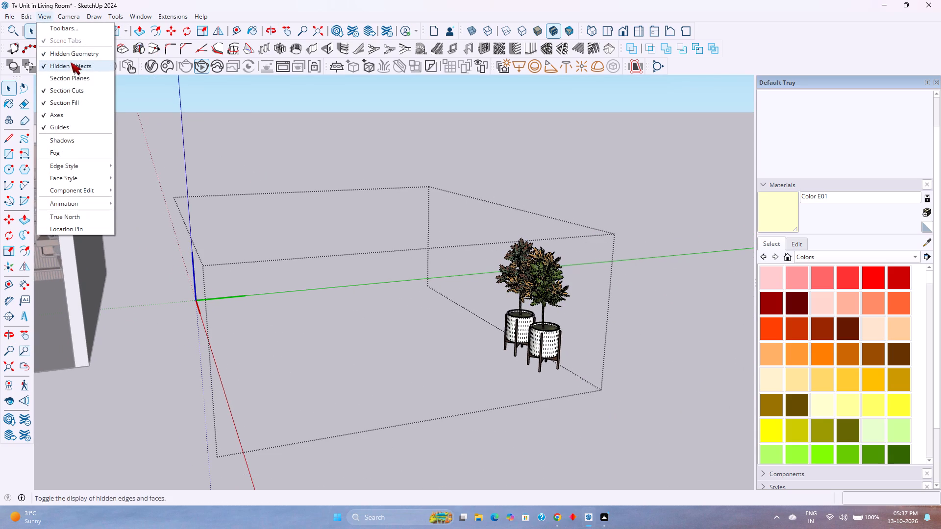
{"action": "left_click", "coordinate": [77, 65]}
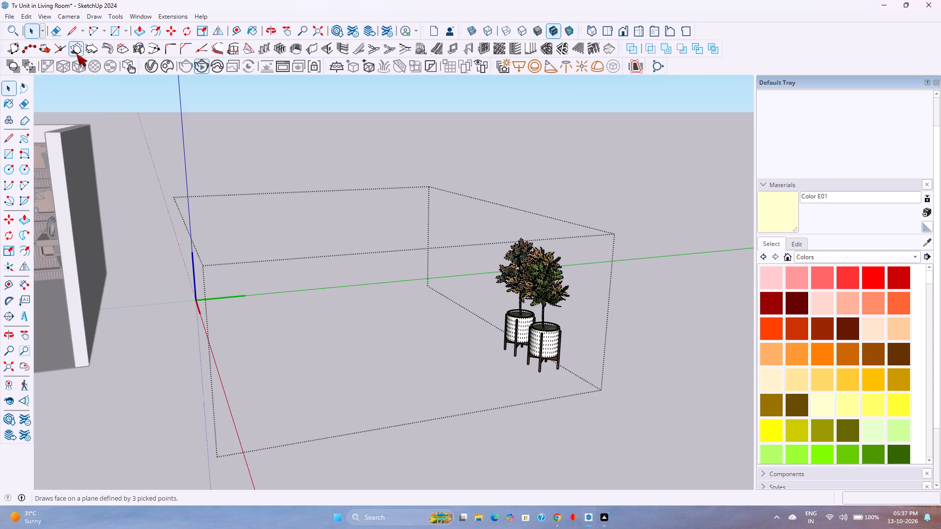
{"action": "left_click", "coordinate": [41, 14]}
{"action": "left_click", "coordinate": [64, 58]}
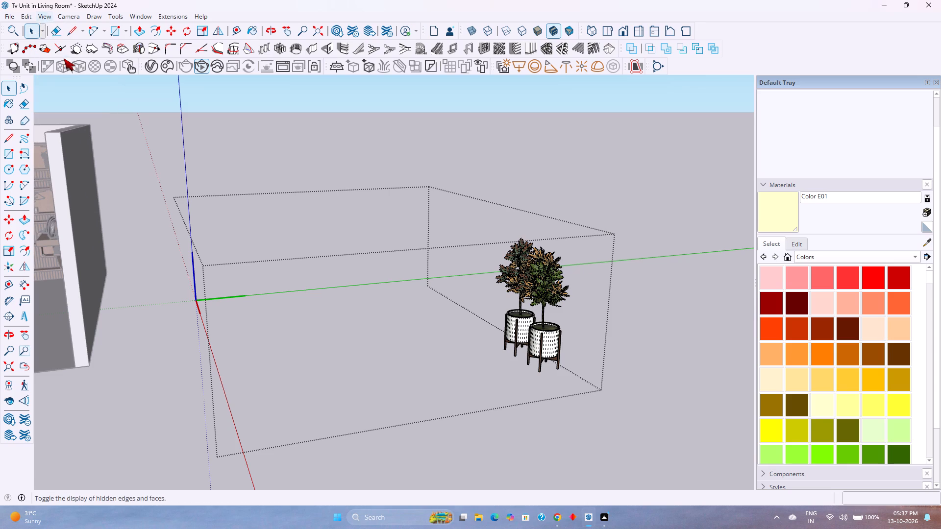
Cut both potted plants out of the loaded plant component and leave the component.
{"action": "left_click", "coordinate": [551, 350]}
{"action": "left_click", "coordinate": [585, 428]}
{"action": "left_click", "coordinate": [547, 352]}
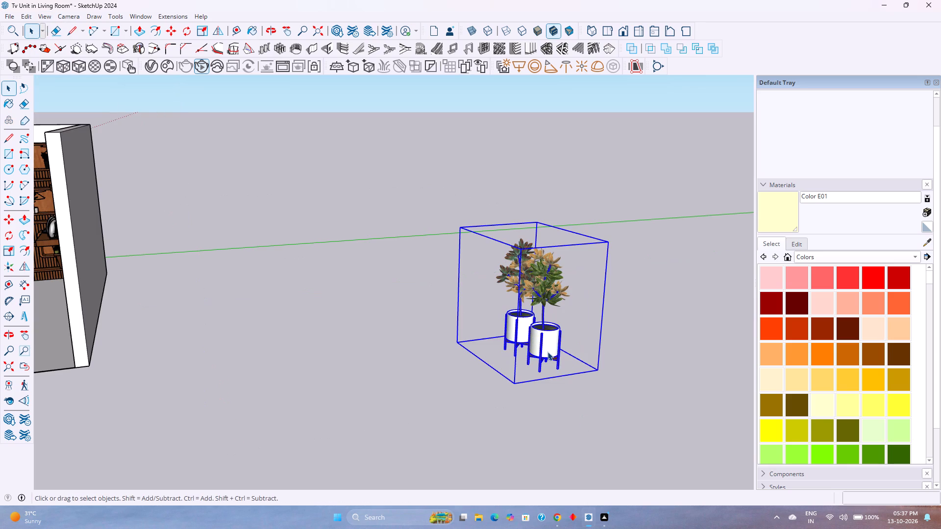
{"action": "double_click", "coordinate": [547, 352]}
{"action": "left_click", "coordinate": [547, 348]}
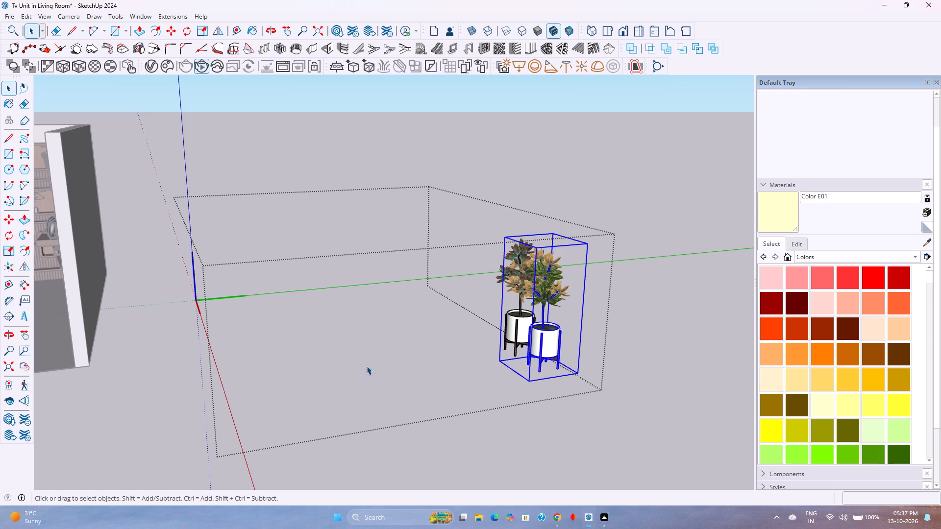
{"action": "left_click", "coordinate": [468, 446]}
{"action": "left_click", "coordinate": [522, 357]}
{"action": "left_click", "coordinate": [534, 347]}
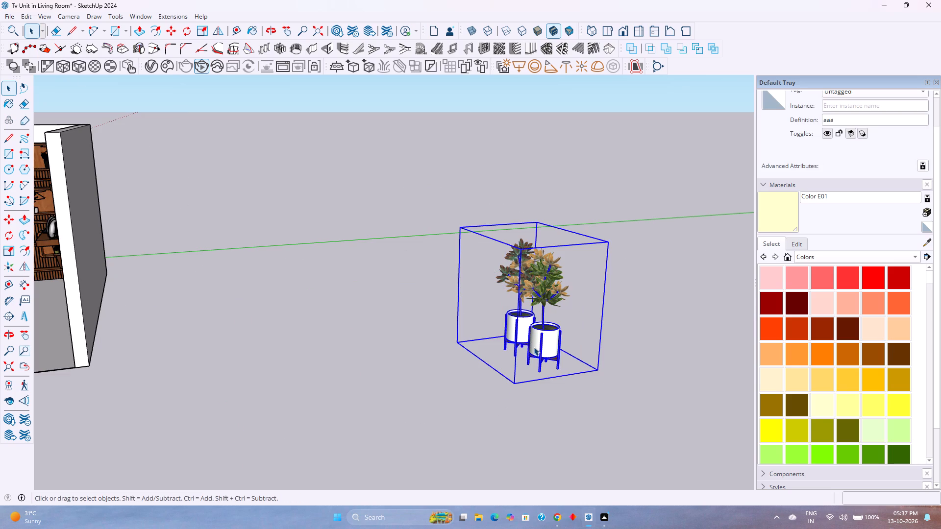
{"action": "scroll", "coordinate": [534, 347], "scroll_direction": "up", "scroll_amount": 4}
{"action": "double_click", "coordinate": [534, 347]}
{"action": "left_click", "coordinate": [534, 347]}
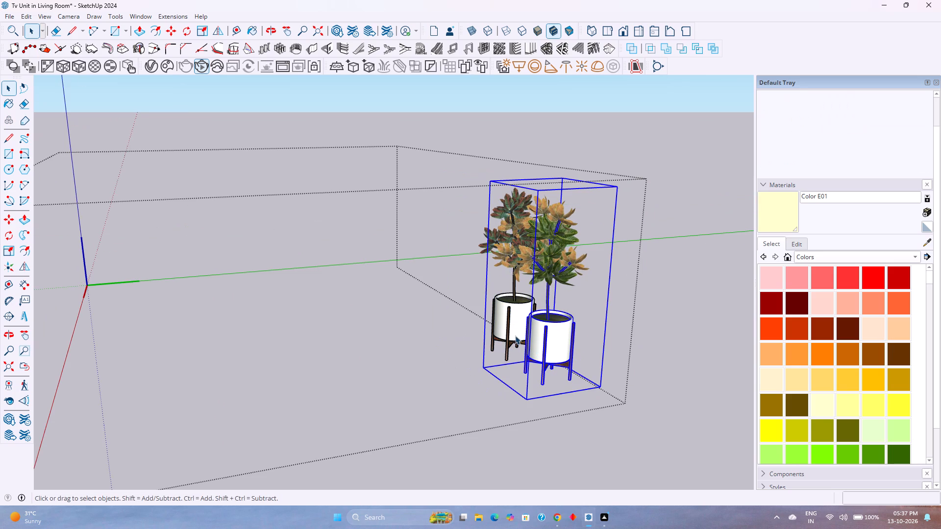
{"action": "left_click", "coordinate": [513, 326], "text": "ctrl"}
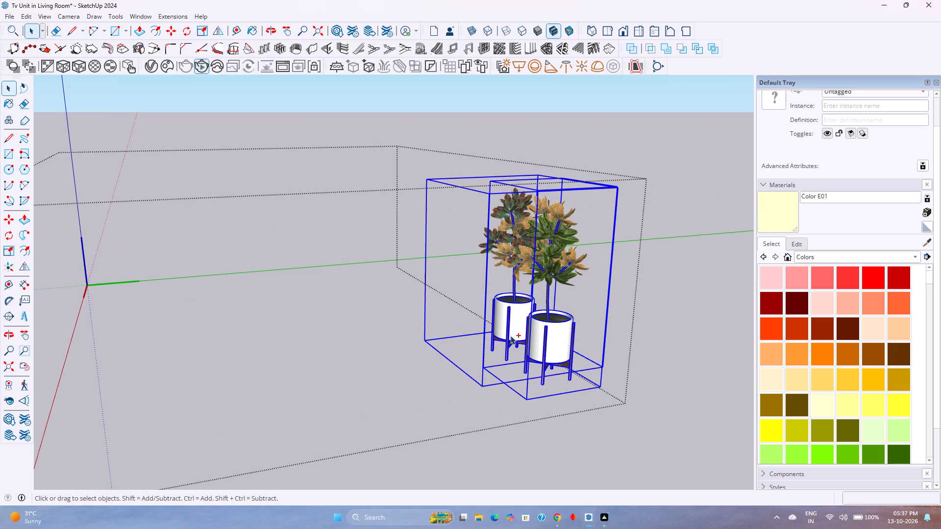
{"action": "key", "text": "ctrl+x"}
{"action": "scroll", "coordinate": [222, 352], "scroll_direction": "down", "scroll_amount": 8}
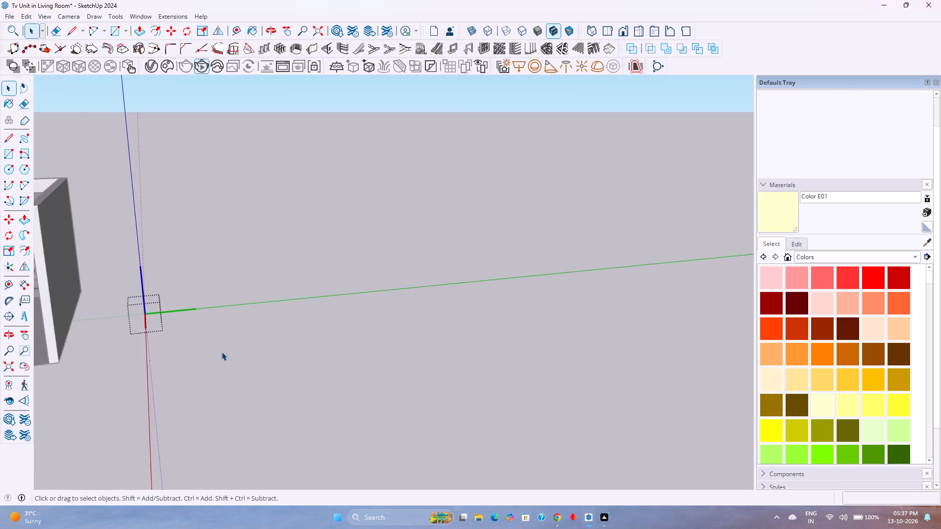
{"action": "scroll", "coordinate": [222, 352], "scroll_direction": "down", "scroll_amount": 3}
{"action": "key", "text": "Escape"}
Paste the two potted plants inside the living room group, on the floor between the sofa and the shelf wall.
{"action": "scroll", "coordinate": [221, 352], "scroll_direction": "down", "scroll_amount": 4}
{"action": "middle_click_drag", "start_coordinate": [221, 352], "coordinate": [238, 345], "text": "shift"}
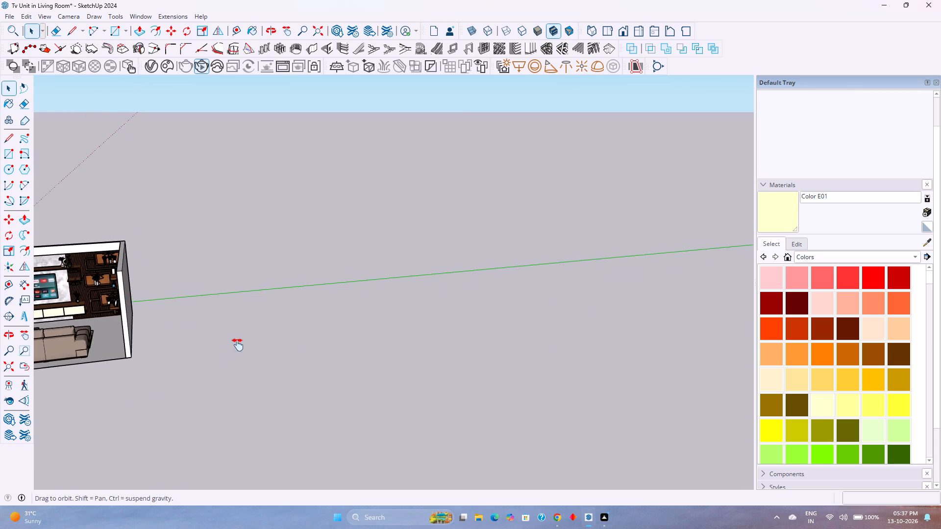
{"action": "middle_click_drag", "start_coordinate": [238, 345], "coordinate": [532, 368], "text": "shift"}
{"action": "middle_click", "coordinate": [539, 369], "text": "shift"}
{"action": "middle_click_drag", "start_coordinate": [482, 364], "coordinate": [327, 404]}
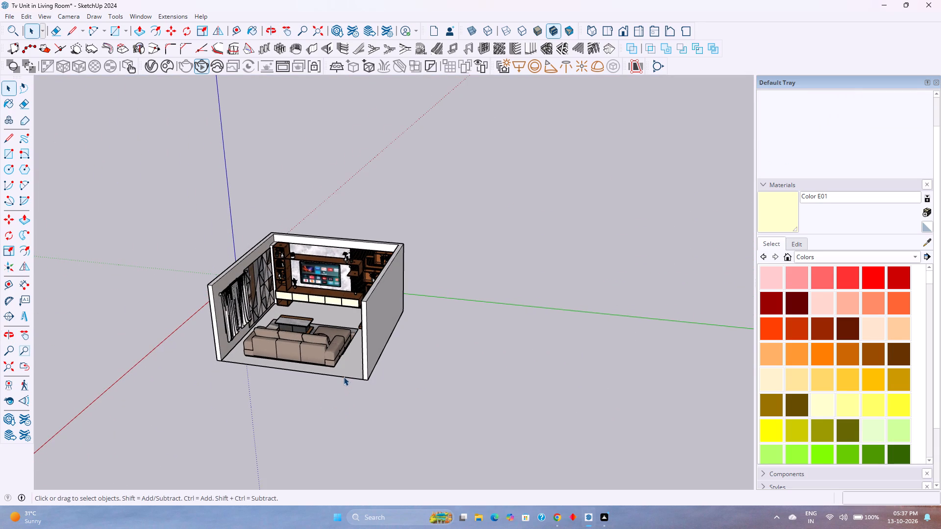
{"action": "double_click", "coordinate": [343, 375]}
{"action": "scroll", "coordinate": [265, 302], "scroll_direction": "up", "scroll_amount": 4}
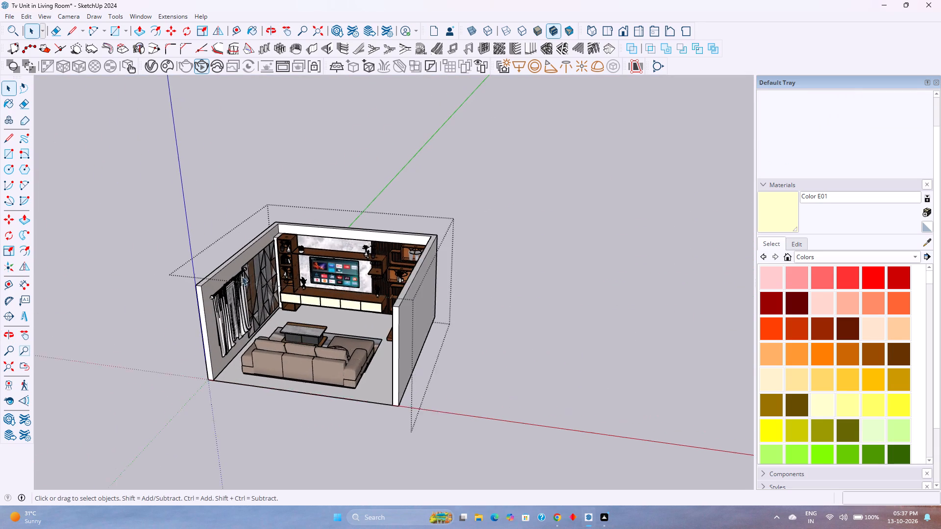
{"action": "scroll", "coordinate": [242, 276], "scroll_direction": "up", "scroll_amount": 10}
{"action": "key", "text": "ctrl+v"}
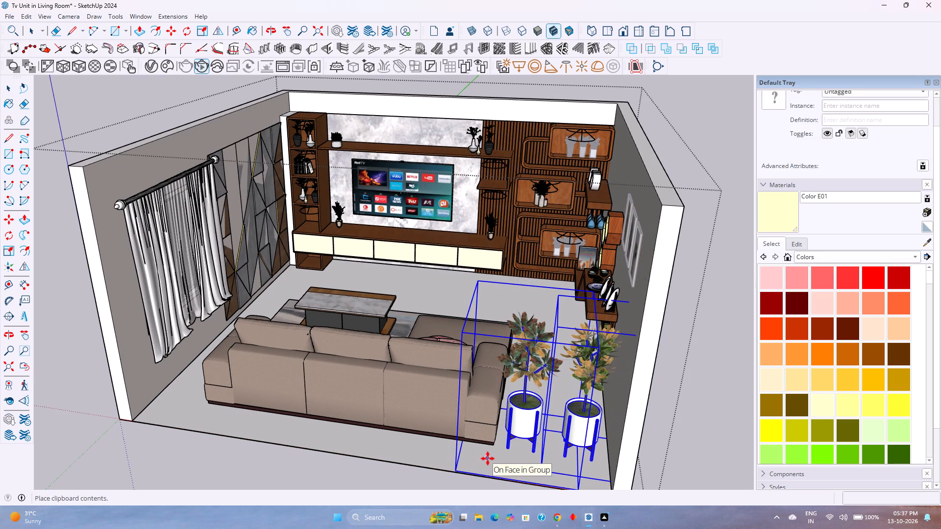
{"action": "left_click", "coordinate": [482, 463]}
Combine the two pasted potted plants into one group.
{"action": "right_click", "coordinate": [537, 425]}
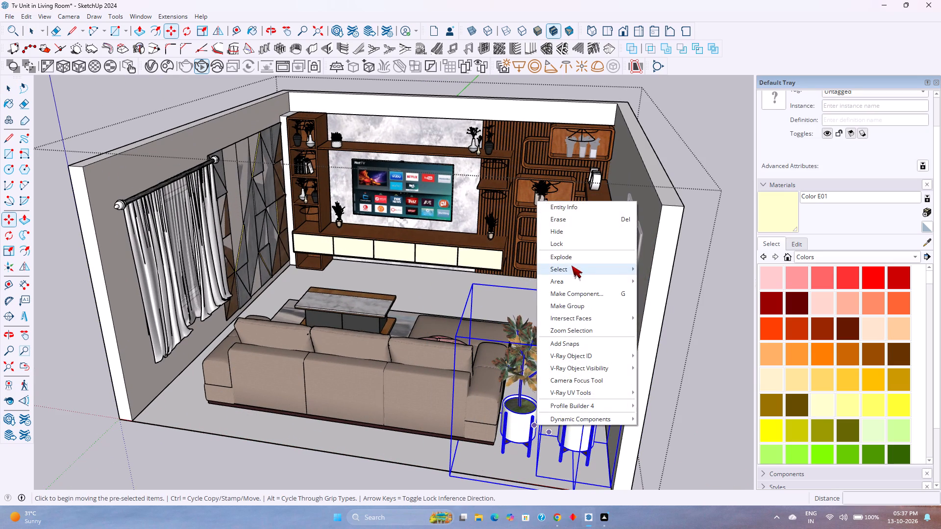
{"action": "left_click", "coordinate": [568, 305]}
Rotate the potted plants group by 90 degrees on the floor plane, about a point near its base corner.
{"action": "middle_click_drag", "start_coordinate": [494, 370], "coordinate": [585, 414]}
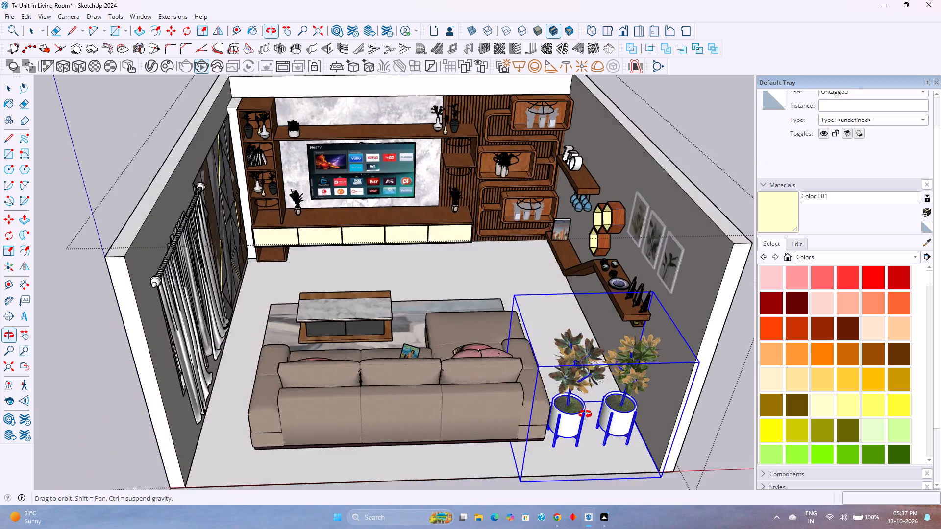
{"action": "middle_click_drag", "start_coordinate": [585, 414], "coordinate": [616, 403]}
{"action": "middle_click", "coordinate": [616, 403]}
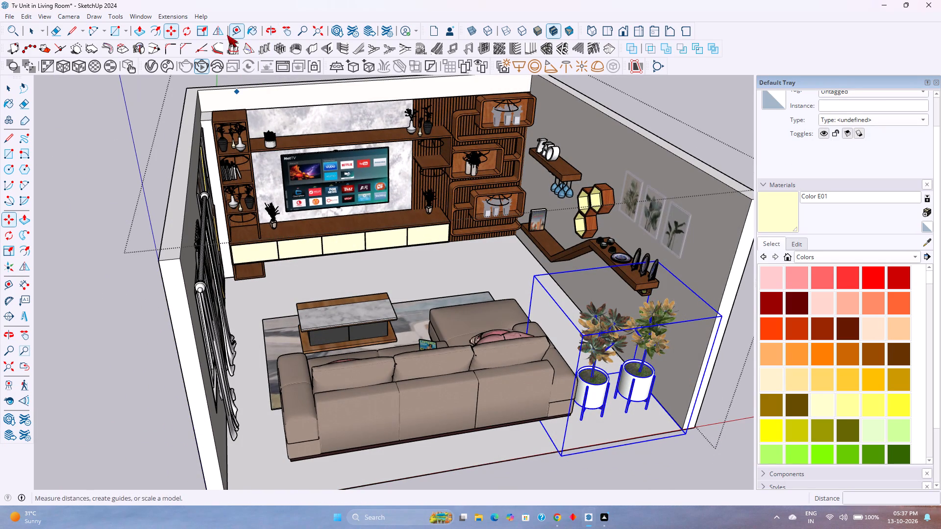
{"action": "left_click", "coordinate": [188, 34]}
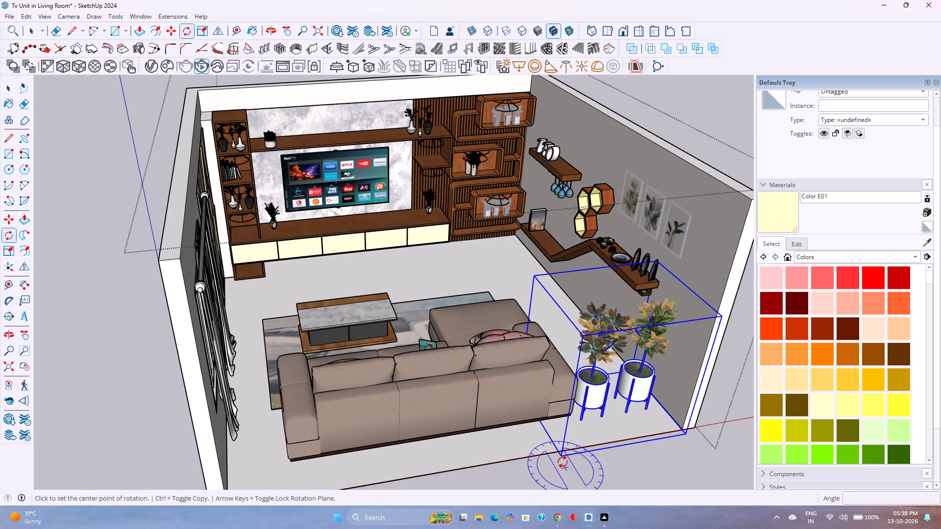
{"action": "left_click", "coordinate": [551, 442]}
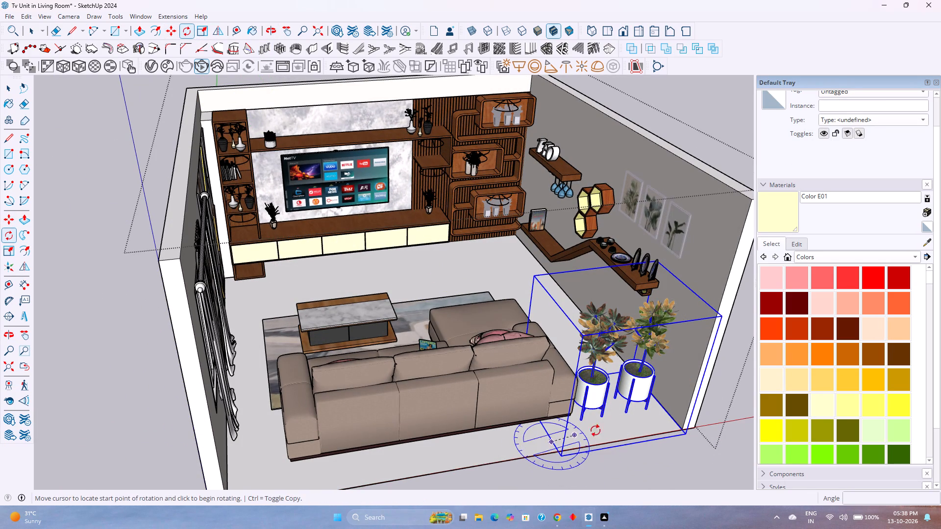
{"action": "left_click", "coordinate": [623, 425]}
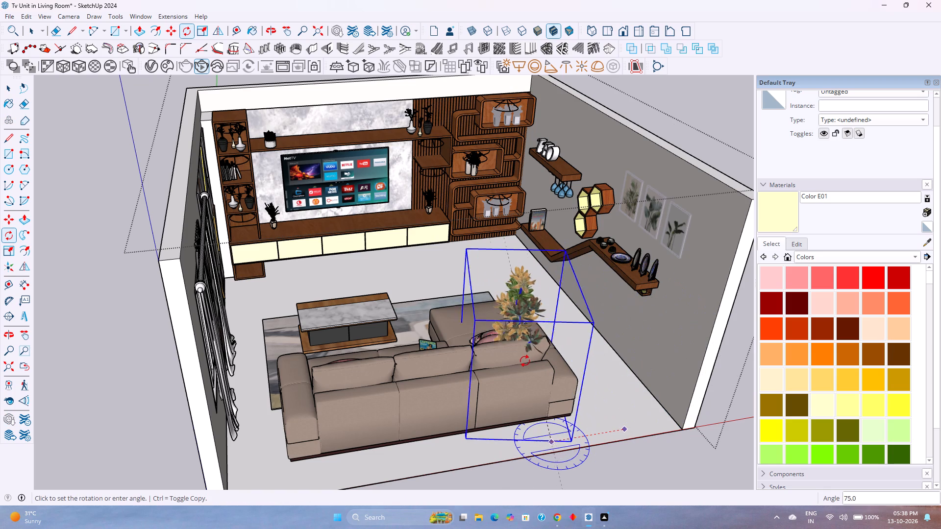
{"action": "type", "text": "90"}
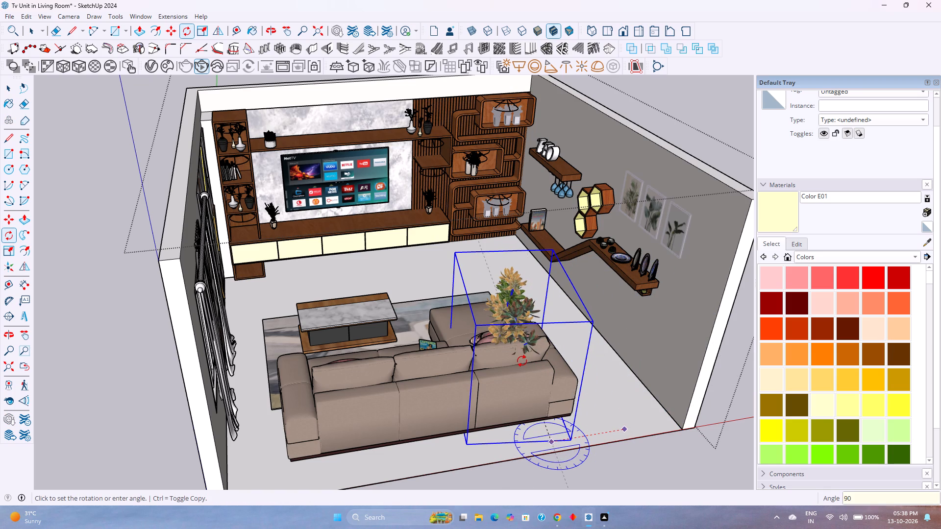
{"action": "key", "text": "Return"}
Move the potted plants group about 12' 4" from behind the sofa to the curtain-side wall, beside the coffee table.
{"action": "key", "text": "m"}
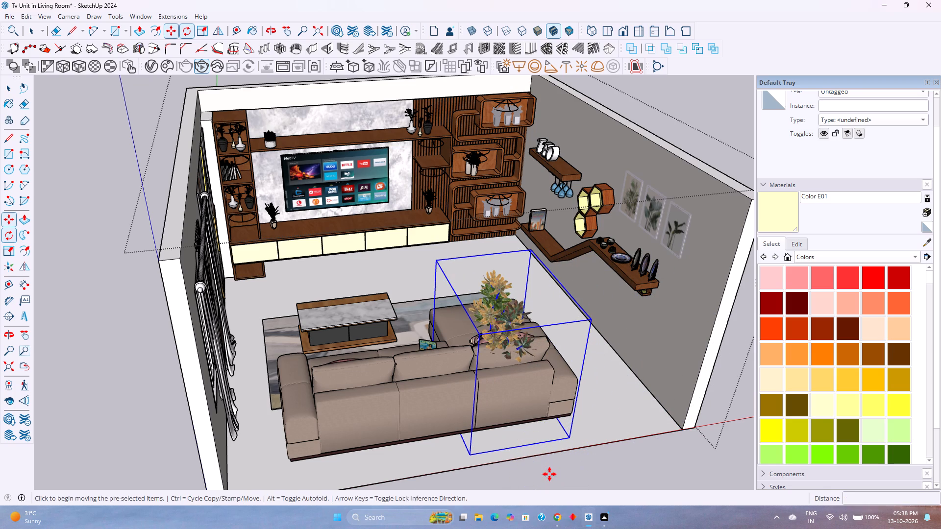
{"action": "left_click", "coordinate": [569, 435]}
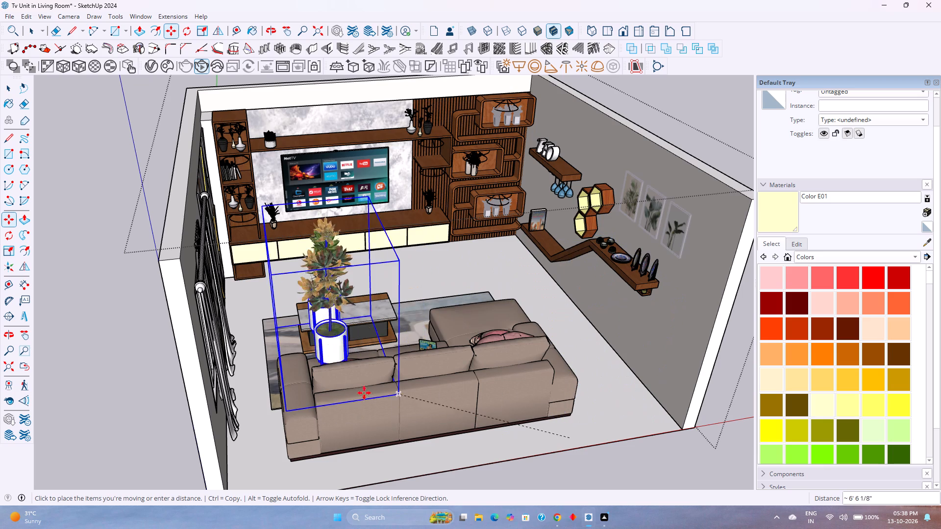
{"action": "scroll", "coordinate": [307, 381], "scroll_direction": "up", "scroll_amount": 2}
{"action": "scroll", "coordinate": [322, 341], "scroll_direction": "up", "scroll_amount": 3}
{"action": "middle_click_drag", "start_coordinate": [322, 341], "coordinate": [214, 493]}
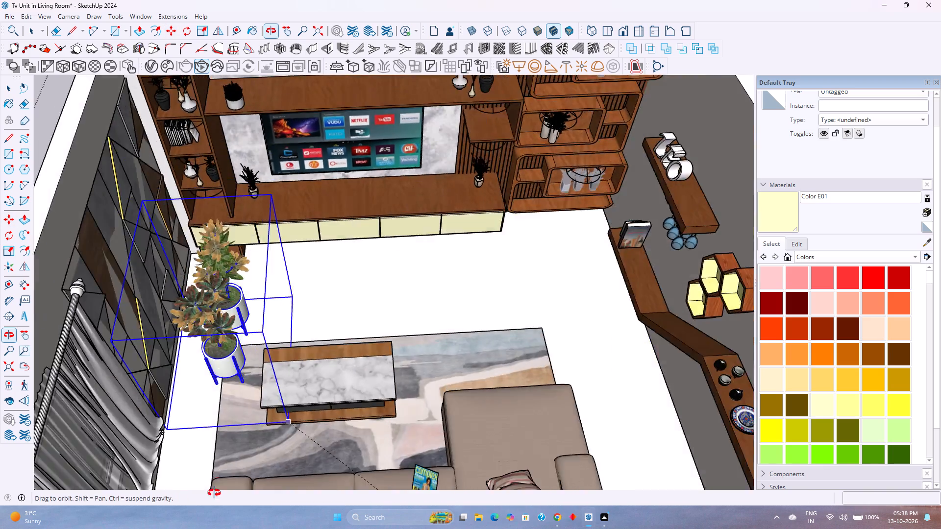
{"action": "middle_click_drag", "start_coordinate": [214, 493], "coordinate": [142, 514]}
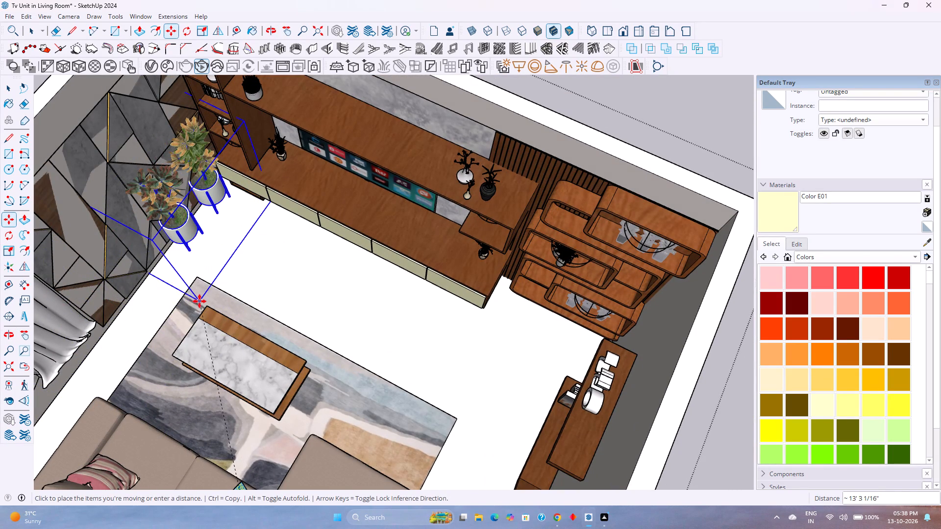
{"action": "left_click", "coordinate": [132, 352]}
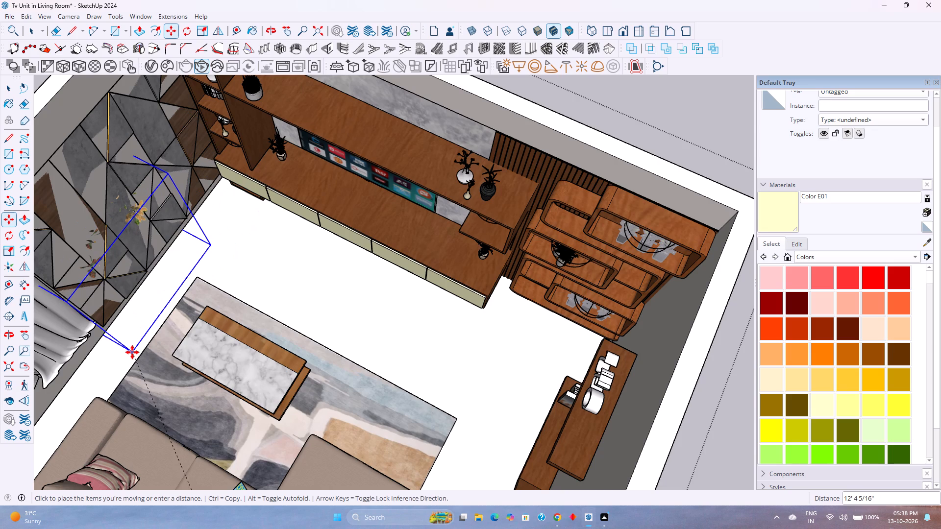
Move the potted plants group inward from the curtain-side wall so both pots stand inside the room.
{"action": "middle_click_drag", "start_coordinate": [131, 352], "coordinate": [321, 282]}
{"action": "scroll", "coordinate": [245, 371], "scroll_direction": "down", "scroll_amount": 3}
{"action": "middle_click_drag", "start_coordinate": [245, 371], "coordinate": [255, 297]}
{"action": "middle_click", "coordinate": [255, 297]}
{"action": "scroll", "coordinate": [259, 313], "scroll_direction": "down", "scroll_amount": 1}
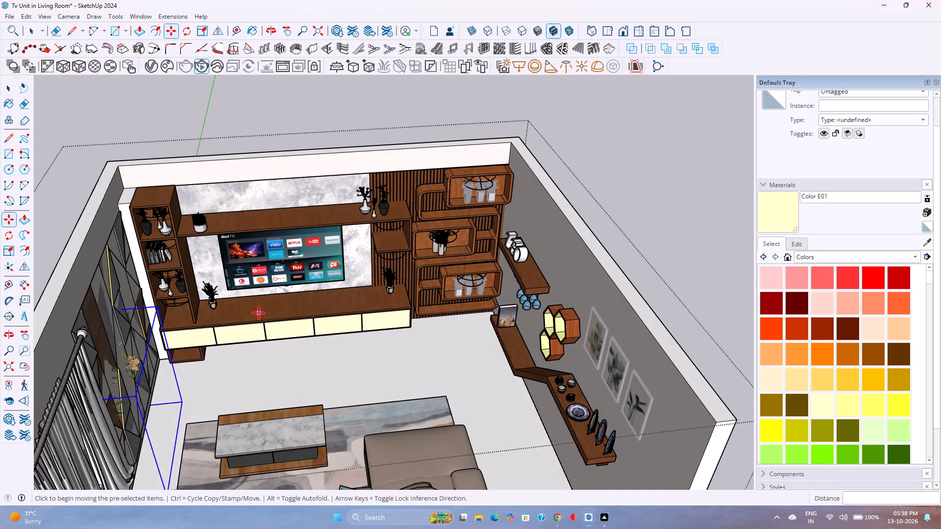
{"action": "scroll", "coordinate": [259, 313], "scroll_direction": "down", "scroll_amount": 1}
{"action": "middle_click_drag", "start_coordinate": [171, 400], "coordinate": [229, 262], "text": "shift"}
{"action": "scroll", "coordinate": [232, 297], "scroll_direction": "up", "scroll_amount": 3}
{"action": "middle_click_drag", "start_coordinate": [164, 360], "coordinate": [212, 310]}
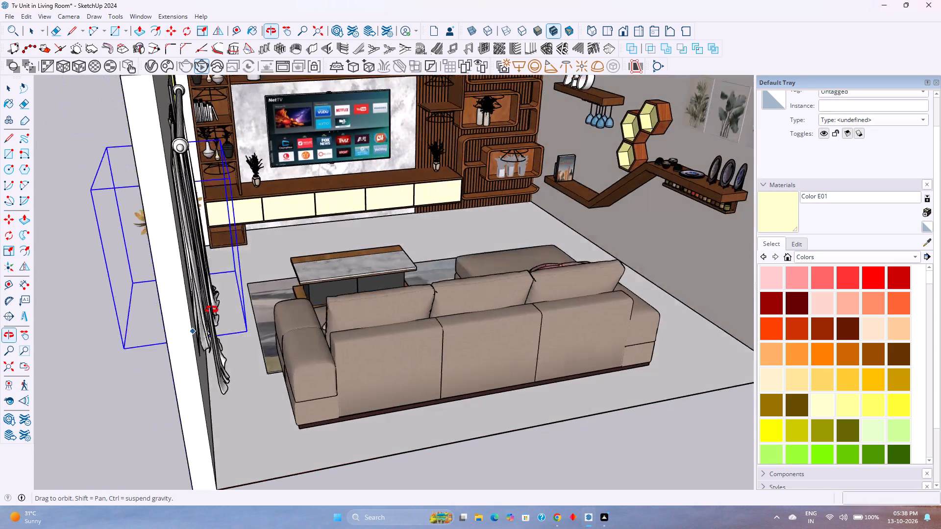
{"action": "middle_click_drag", "start_coordinate": [212, 310], "coordinate": [222, 303]}
{"action": "left_click", "coordinate": [118, 360]}
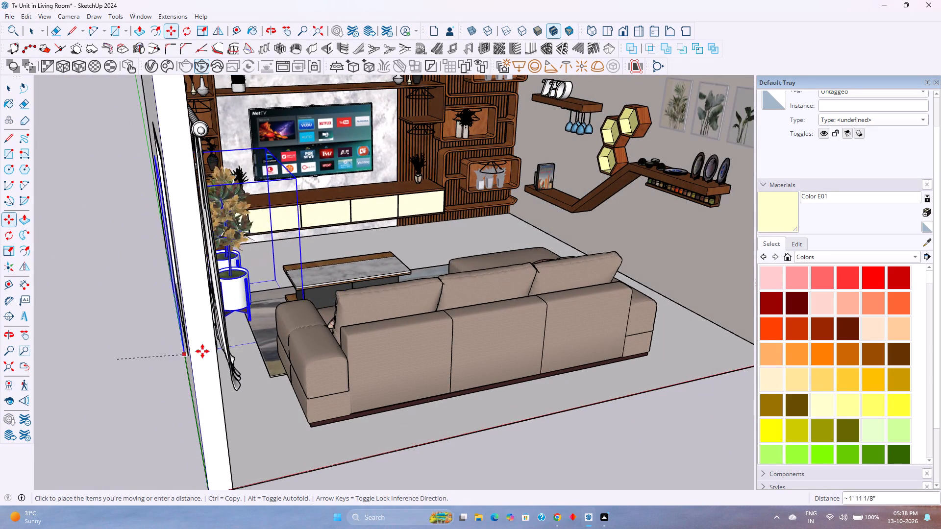
{"action": "left_click", "coordinate": [194, 351]}
Scale the potted plants group uniformly to 0.75 about its opposite base corner.
{"action": "middle_click_drag", "start_coordinate": [240, 330], "coordinate": [178, 379]}
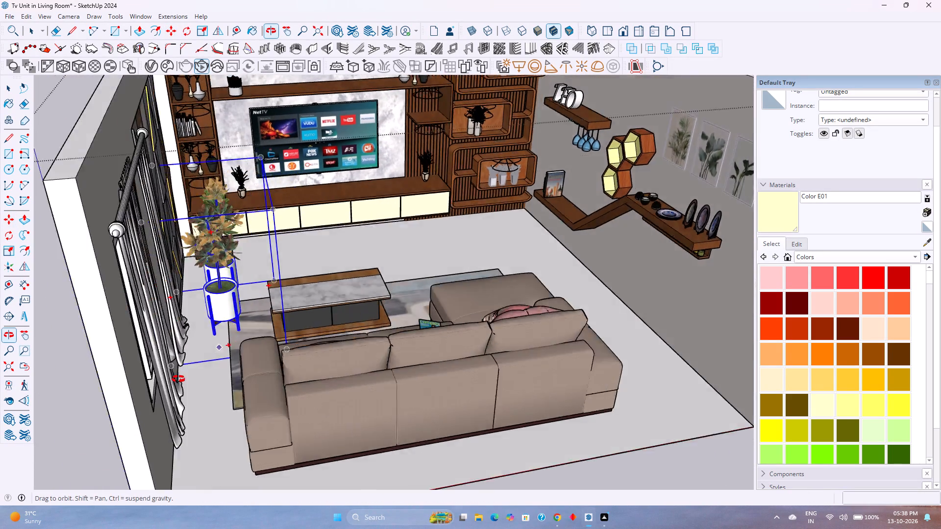
{"action": "middle_click_drag", "start_coordinate": [178, 379], "coordinate": [82, 403]}
{"action": "key", "text": "s"}
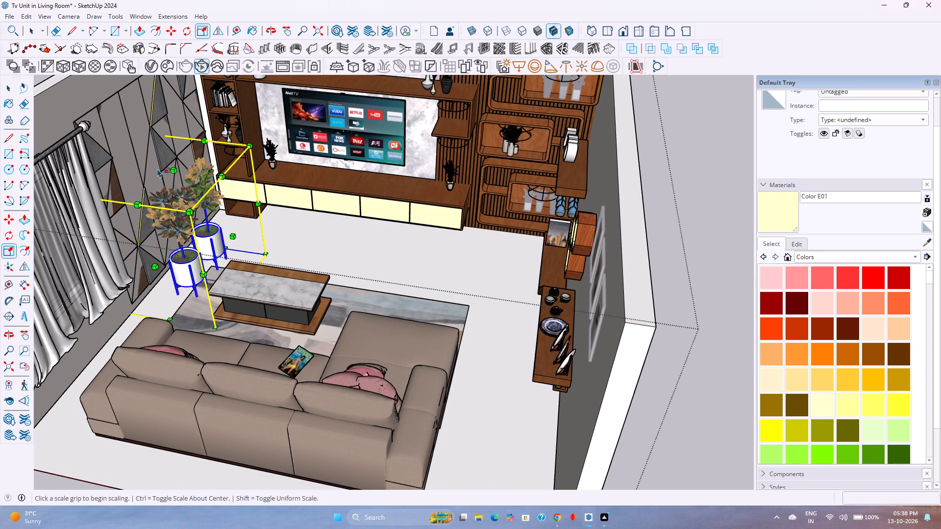
{"action": "key", "text": "k"}
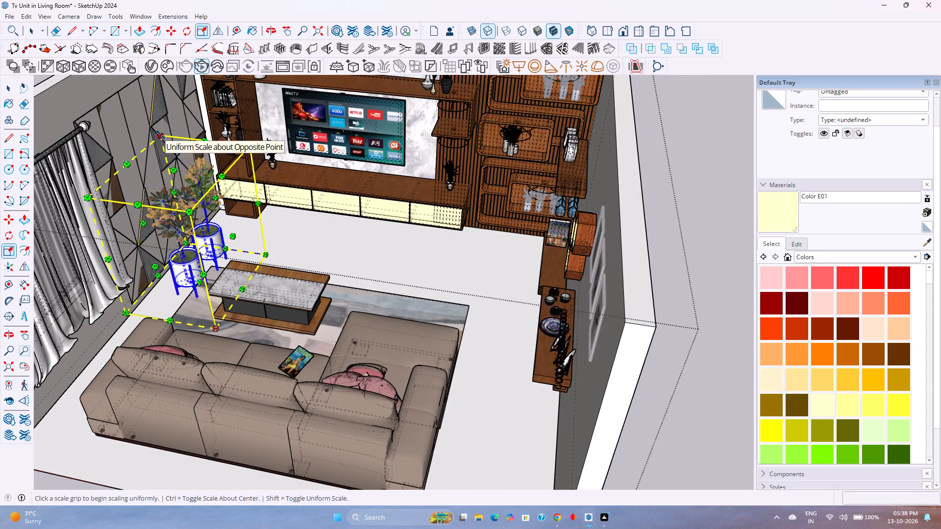
{"action": "left_click", "coordinate": [161, 135]}
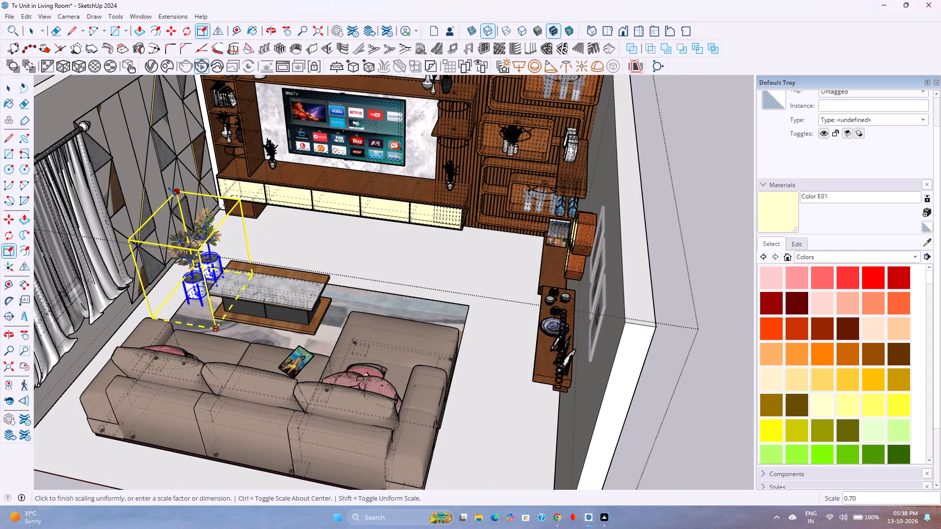
{"action": "left_click", "coordinate": [171, 183]}
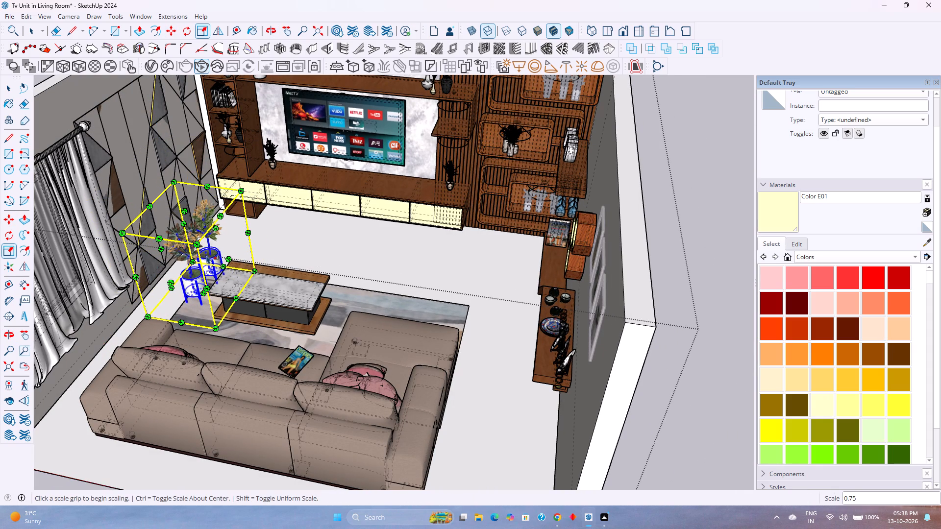
Move the potted plants group about 1' 9" along the green axis toward the TV unit, with back edges hidden.
{"action": "key", "text": "m"}
{"action": "middle_click_drag", "start_coordinate": [184, 301], "coordinate": [239, 262]}
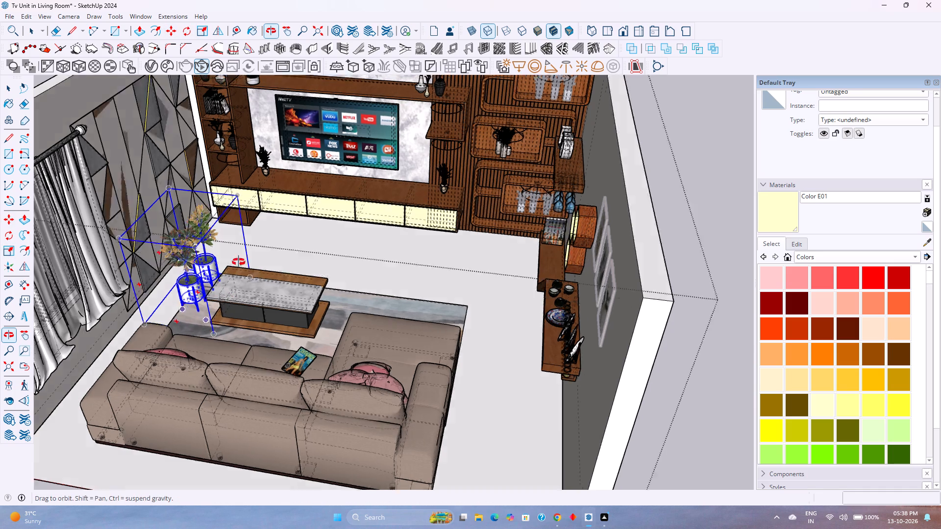
{"action": "middle_click_drag", "start_coordinate": [239, 262], "coordinate": [285, 223]}
{"action": "middle_click_drag", "start_coordinate": [174, 361], "coordinate": [376, 306], "text": "shift"}
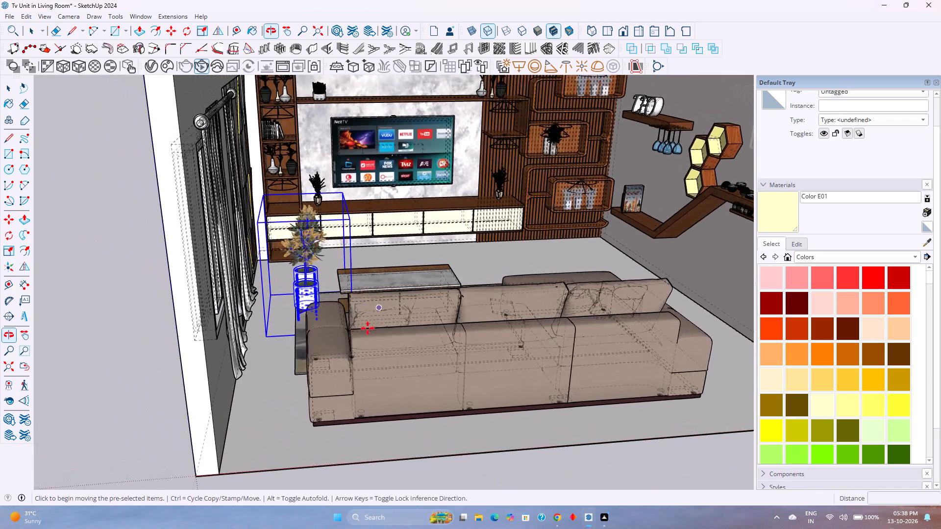
{"action": "scroll", "coordinate": [322, 338], "scroll_direction": "up", "scroll_amount": 4}
{"action": "middle_click_drag", "start_coordinate": [266, 337], "coordinate": [269, 379]}
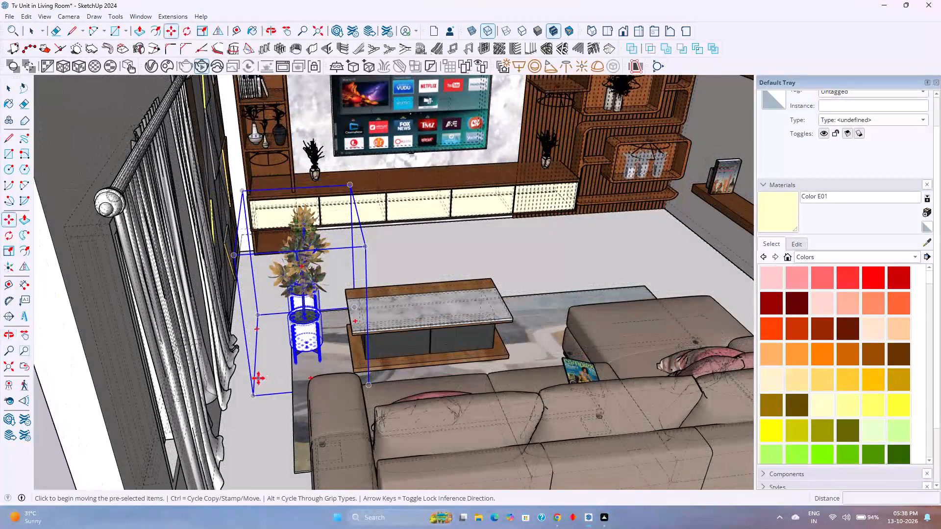
{"action": "key", "text": "k"}
{"action": "middle_click_drag", "start_coordinate": [257, 378], "coordinate": [260, 354]}
{"action": "left_click", "coordinate": [258, 367]}
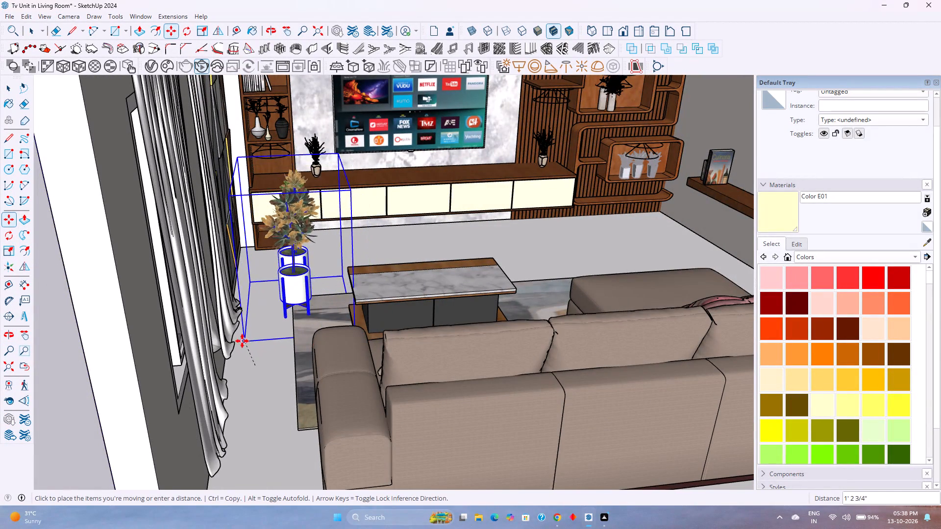
{"action": "scroll", "coordinate": [252, 337], "scroll_direction": "up", "scroll_amount": 7}
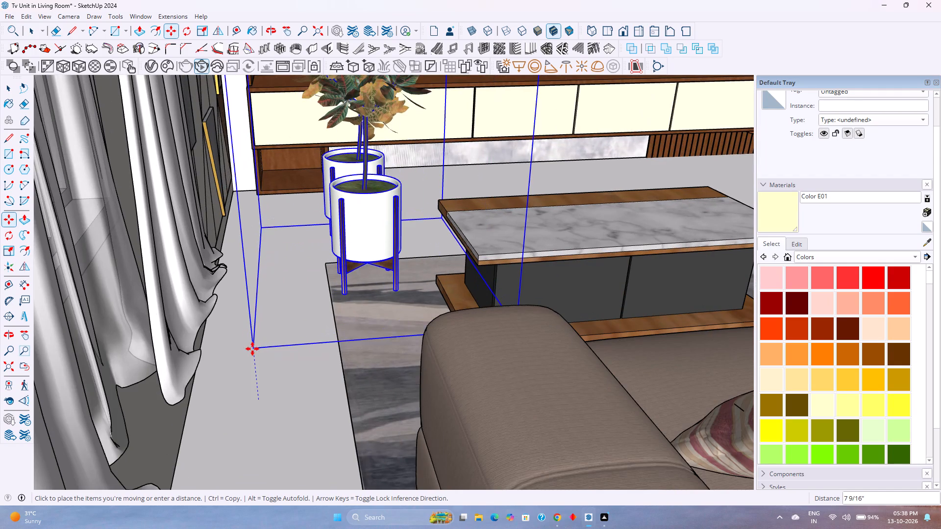
{"action": "key", "text": "Left"}
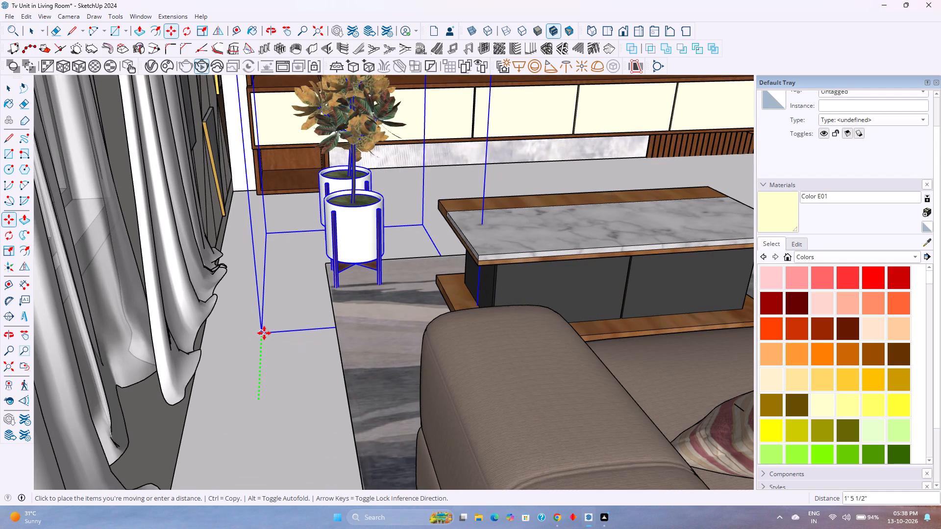
{"action": "left_click", "coordinate": [261, 322]}
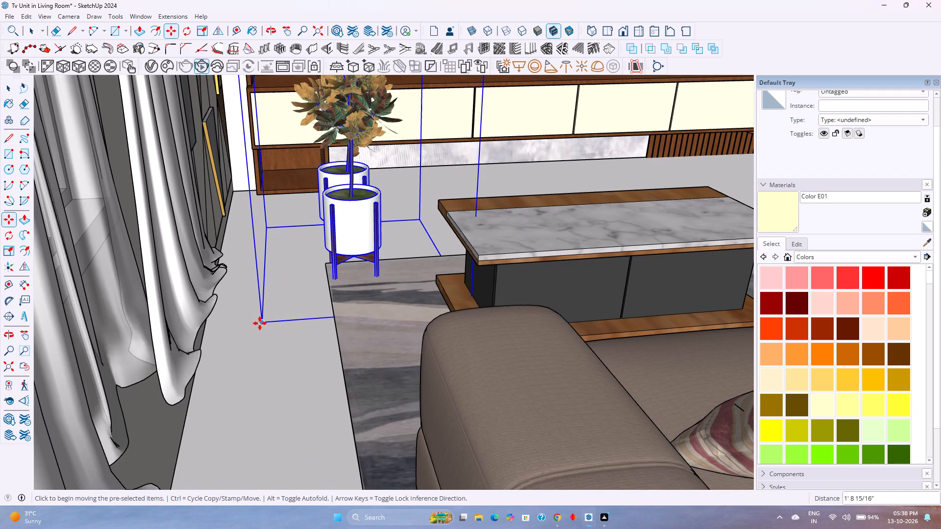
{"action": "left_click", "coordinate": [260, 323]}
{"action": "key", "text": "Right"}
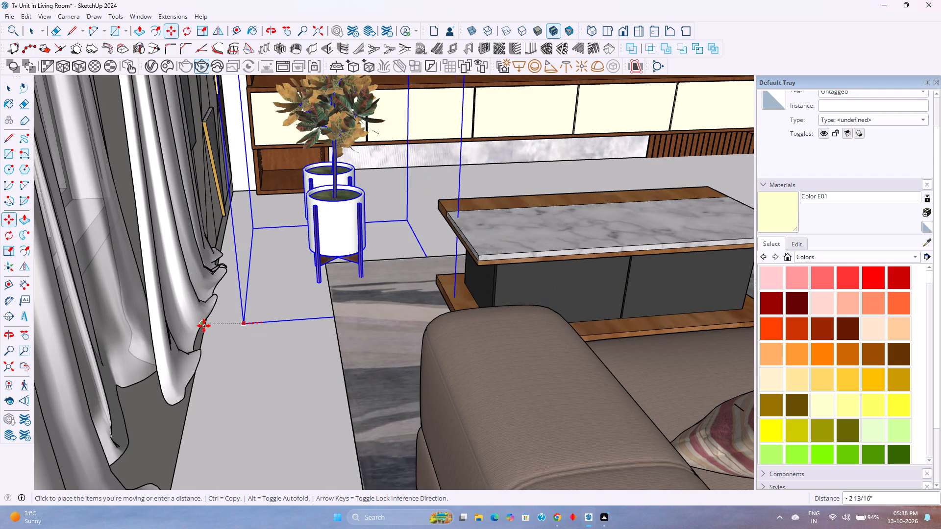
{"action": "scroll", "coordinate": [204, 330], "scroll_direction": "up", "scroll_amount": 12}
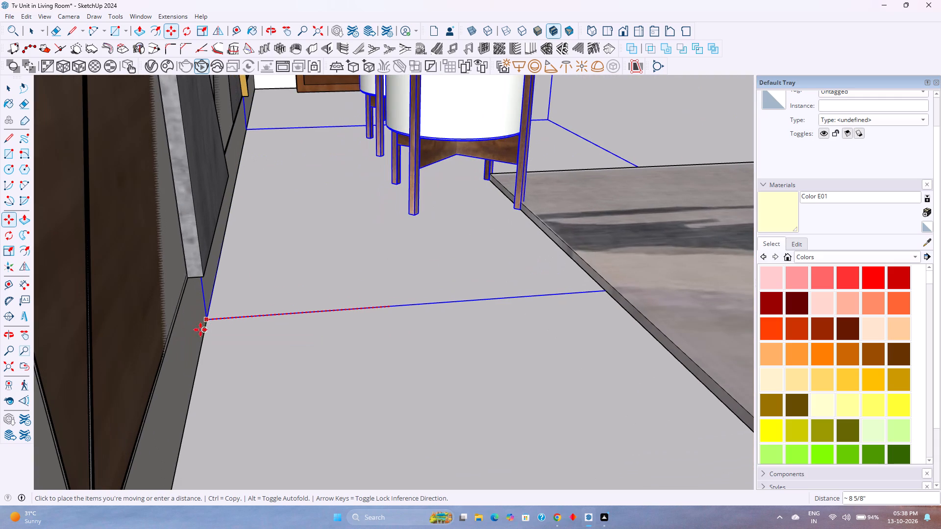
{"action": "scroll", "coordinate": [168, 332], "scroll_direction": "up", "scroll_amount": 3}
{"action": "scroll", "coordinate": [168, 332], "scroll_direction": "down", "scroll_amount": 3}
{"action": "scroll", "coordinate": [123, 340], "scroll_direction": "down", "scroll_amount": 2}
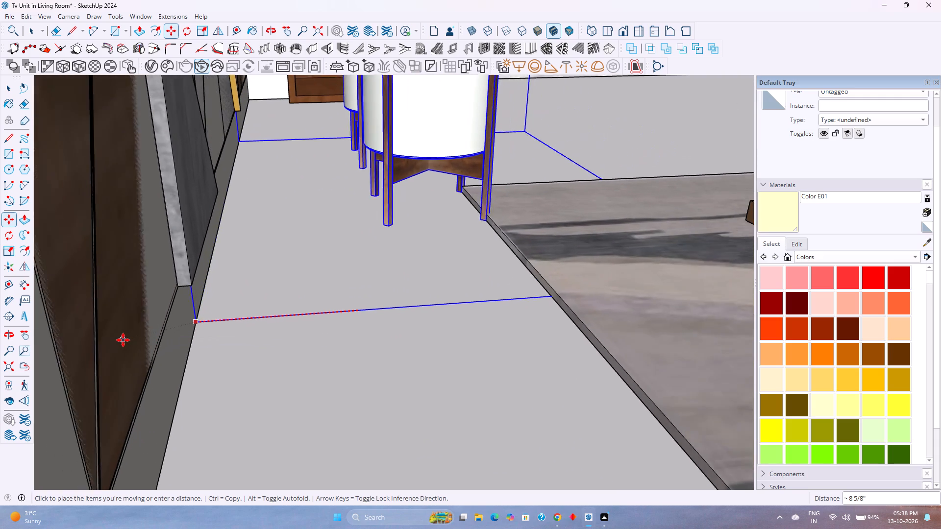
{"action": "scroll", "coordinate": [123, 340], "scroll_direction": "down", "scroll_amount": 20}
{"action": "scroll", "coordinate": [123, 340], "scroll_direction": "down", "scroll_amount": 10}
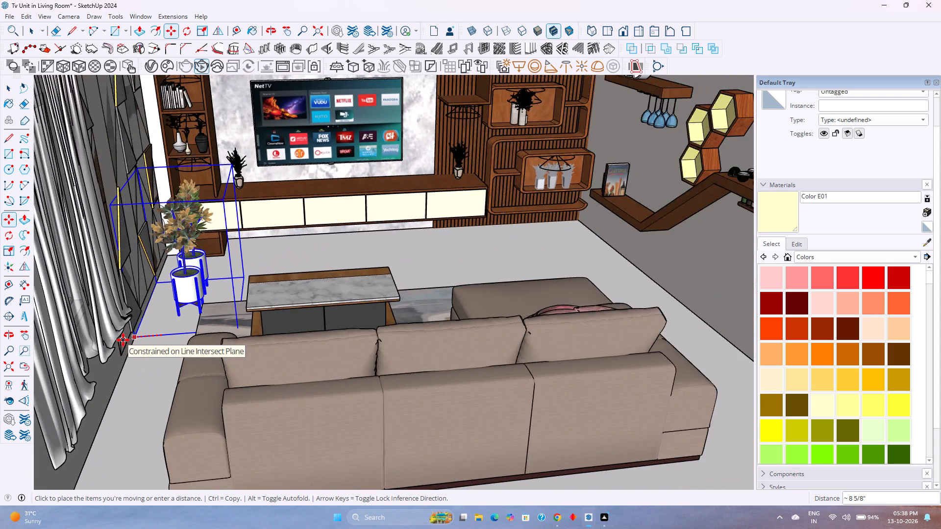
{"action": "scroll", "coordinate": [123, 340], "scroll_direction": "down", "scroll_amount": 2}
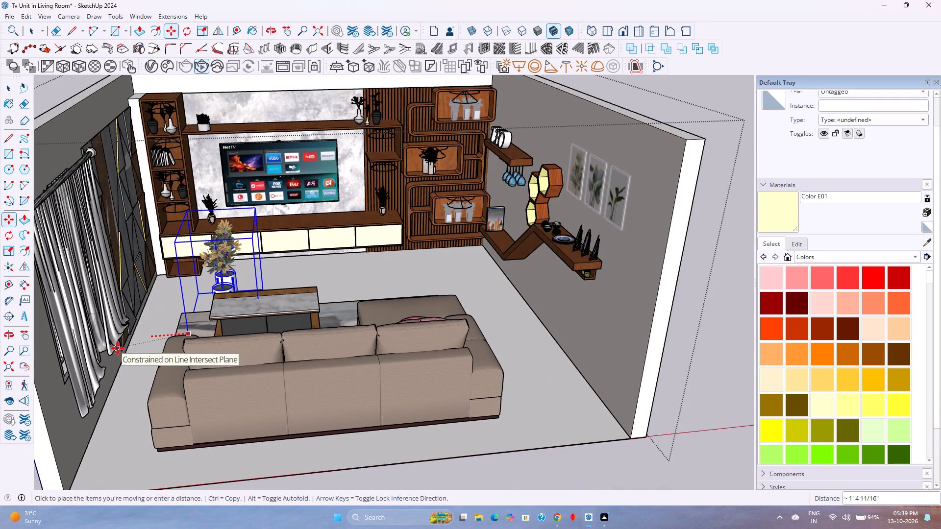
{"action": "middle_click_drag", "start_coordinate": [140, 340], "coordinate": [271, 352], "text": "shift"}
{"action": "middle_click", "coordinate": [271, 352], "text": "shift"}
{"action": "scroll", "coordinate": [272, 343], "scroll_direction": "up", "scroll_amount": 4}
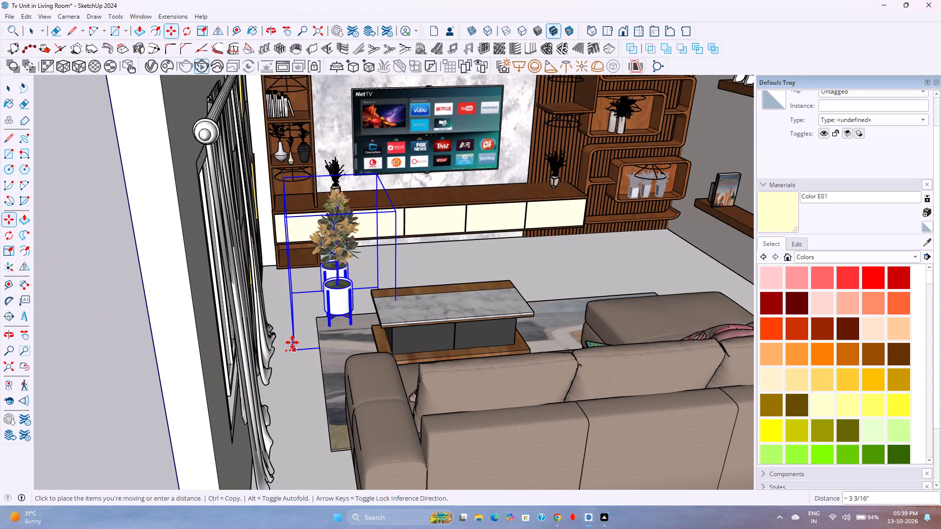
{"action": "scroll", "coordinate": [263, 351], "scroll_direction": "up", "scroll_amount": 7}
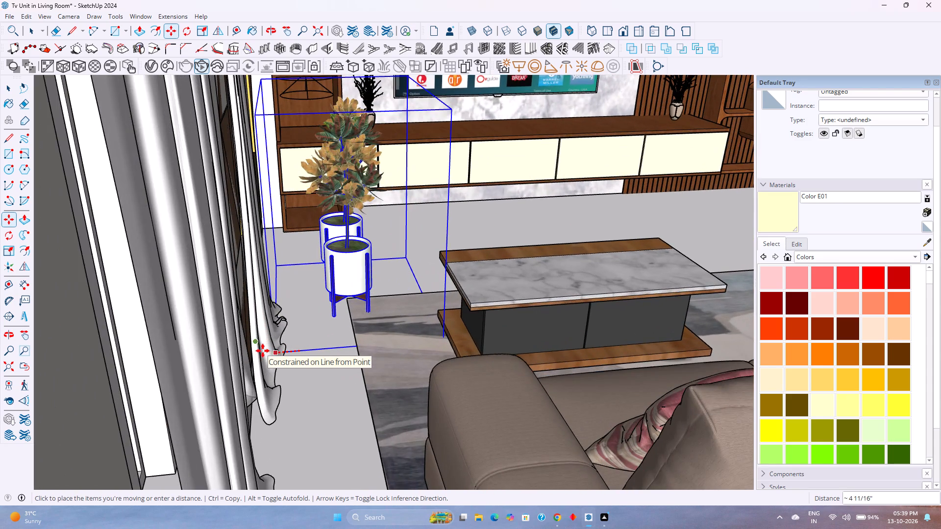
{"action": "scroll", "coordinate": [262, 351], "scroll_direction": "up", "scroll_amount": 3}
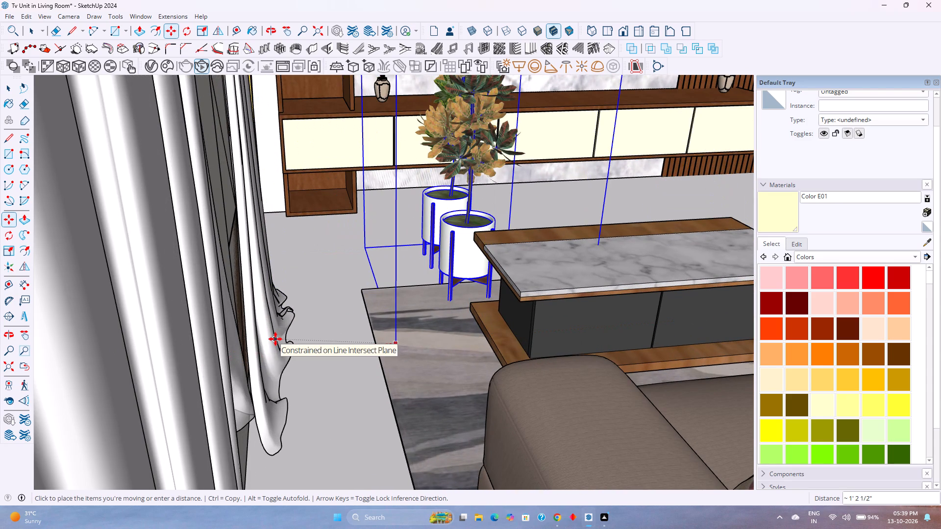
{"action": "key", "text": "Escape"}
Move the potted plants group 12" along the red axis toward the panelled curtain-side wall.
{"action": "scroll", "coordinate": [386, 299], "scroll_direction": "up", "scroll_amount": 1}
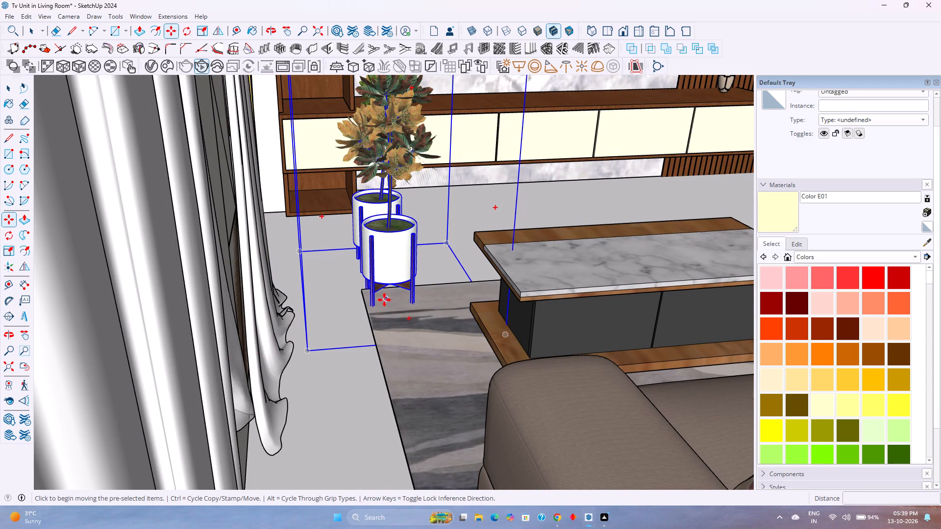
{"action": "scroll", "coordinate": [384, 300], "scroll_direction": "up", "scroll_amount": 5}
{"action": "scroll", "coordinate": [356, 264], "scroll_direction": "up", "scroll_amount": 2}
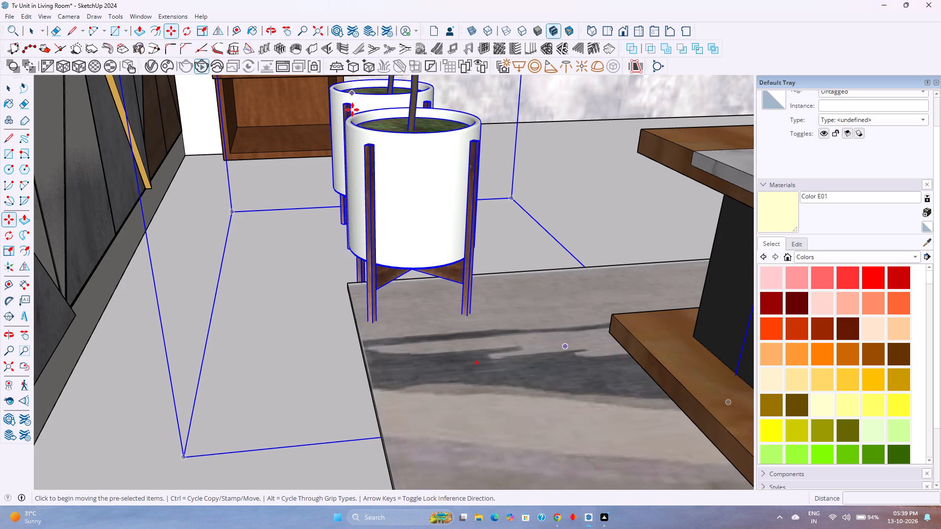
{"action": "left_click", "coordinate": [348, 121]}
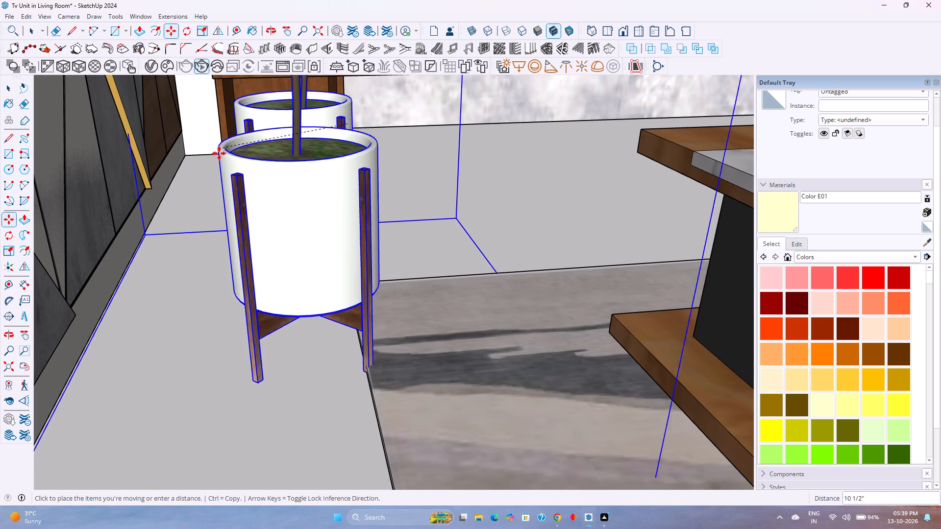
{"action": "key", "text": "Left"}
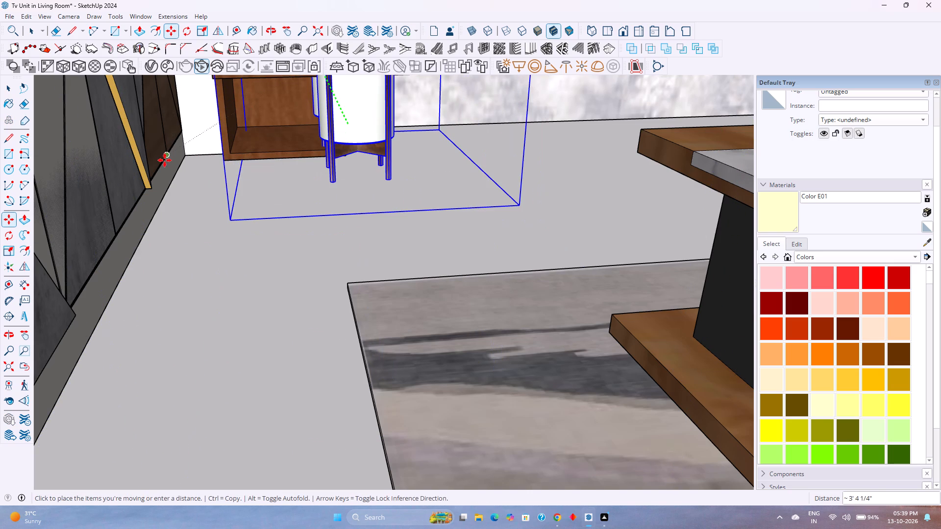
{"action": "key", "text": "Right"}
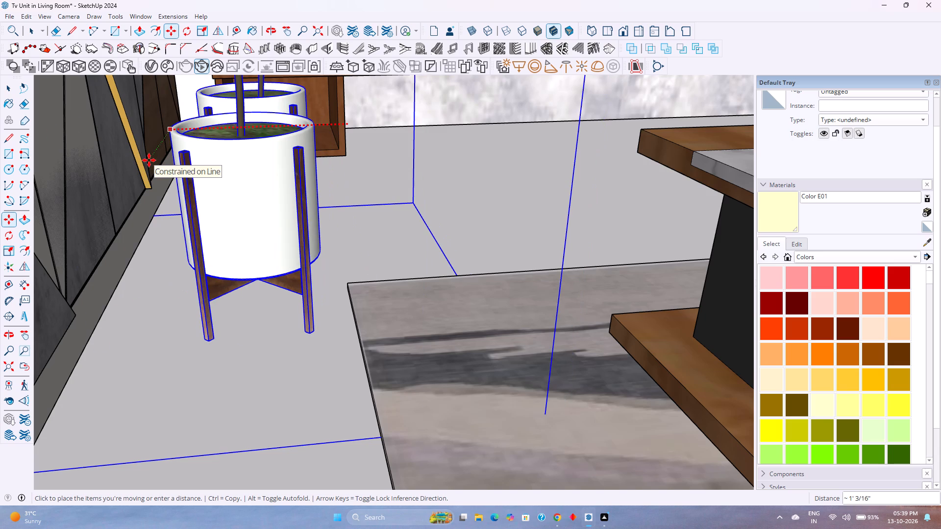
{"action": "type", "text": "10"}
{"action": "key", "text": "Return"}
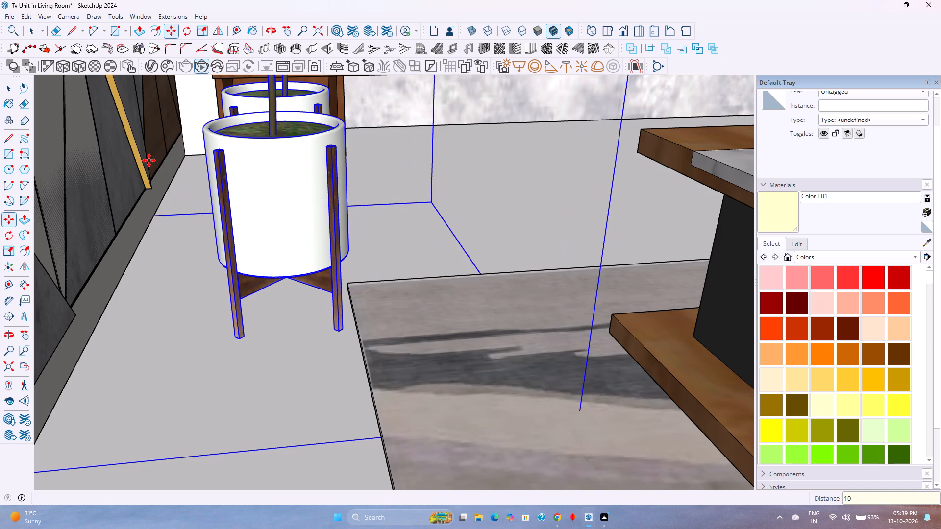
{"action": "type", "text": "12"}
{"action": "key", "text": "Return"}
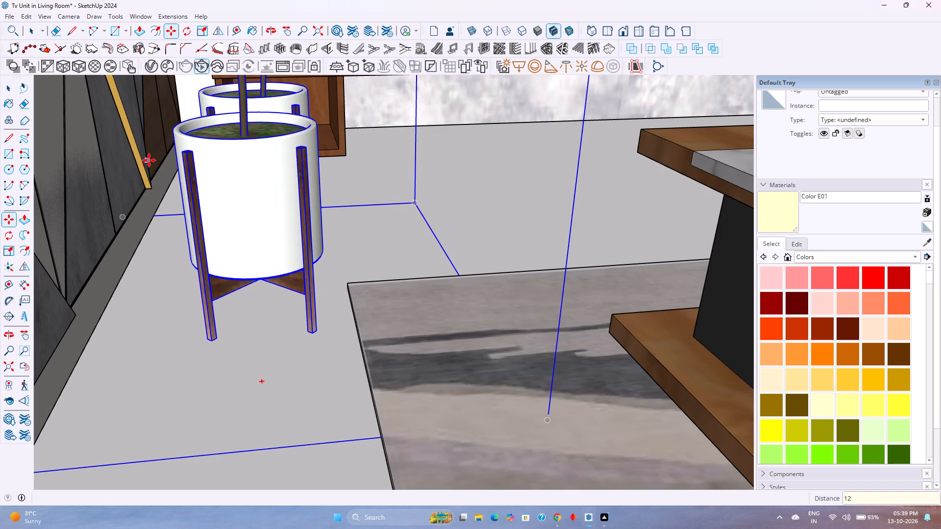
Set the potted plants group's move distance along the red axis to 16" and clear the selection.
{"action": "type", "text": "14"}
{"action": "key", "text": "BackSpace"}
{"action": "key", "text": "6"}
{"action": "key", "text": "Return"}
{"action": "key", "text": "space"}
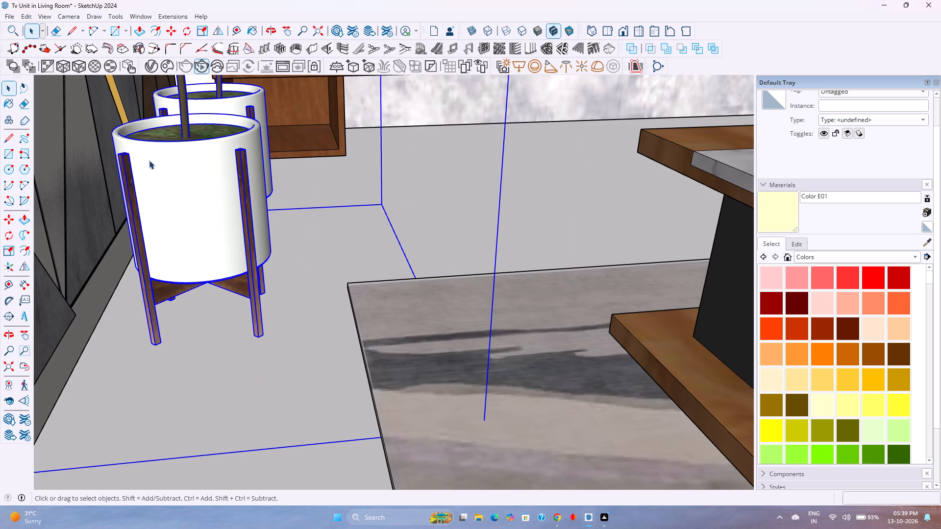
{"action": "scroll", "coordinate": [196, 238], "scroll_direction": "down", "scroll_amount": 14}
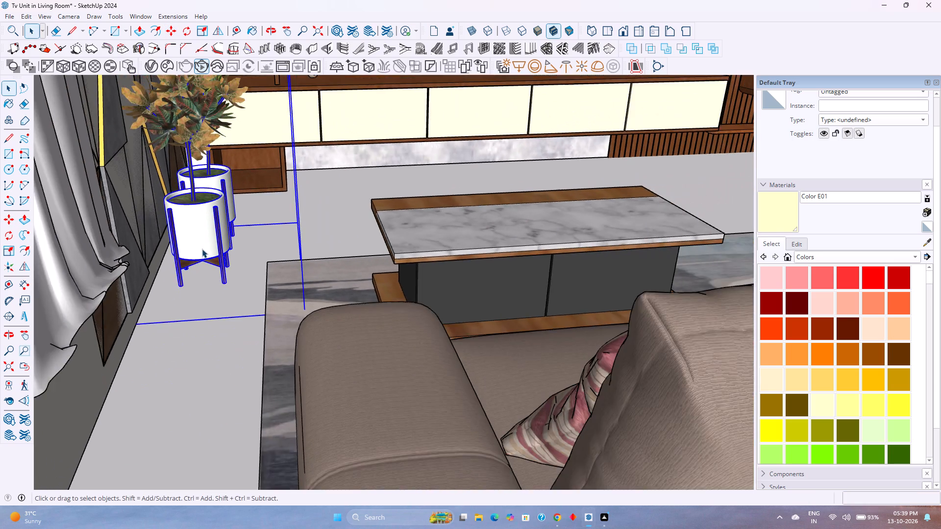
{"action": "scroll", "coordinate": [221, 253], "scroll_direction": "down", "scroll_amount": 7}
{"action": "middle_click_drag", "start_coordinate": [221, 253], "coordinate": [118, 263]}
{"action": "middle_click_drag", "start_coordinate": [116, 262], "coordinate": [109, 261]}
{"action": "scroll", "coordinate": [105, 259], "scroll_direction": "down", "scroll_amount": 3}
{"action": "key", "text": "Escape"}
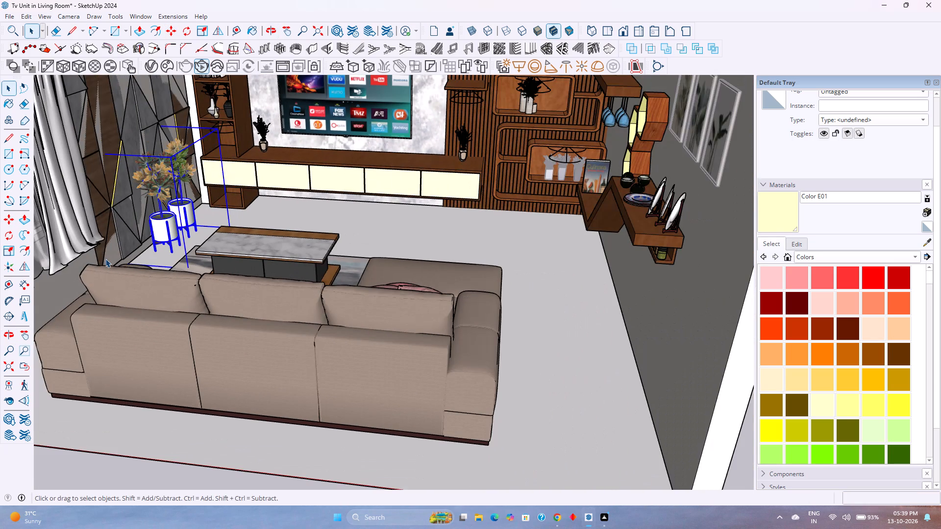
Switch to the standard Right view facing the TV wall and save the model.
{"action": "scroll", "coordinate": [122, 263], "scroll_direction": "down", "scroll_amount": 3}
{"action": "scroll", "coordinate": [165, 290], "scroll_direction": "down", "scroll_amount": 1}
{"action": "middle_click_drag", "start_coordinate": [165, 290], "coordinate": [251, 266]}
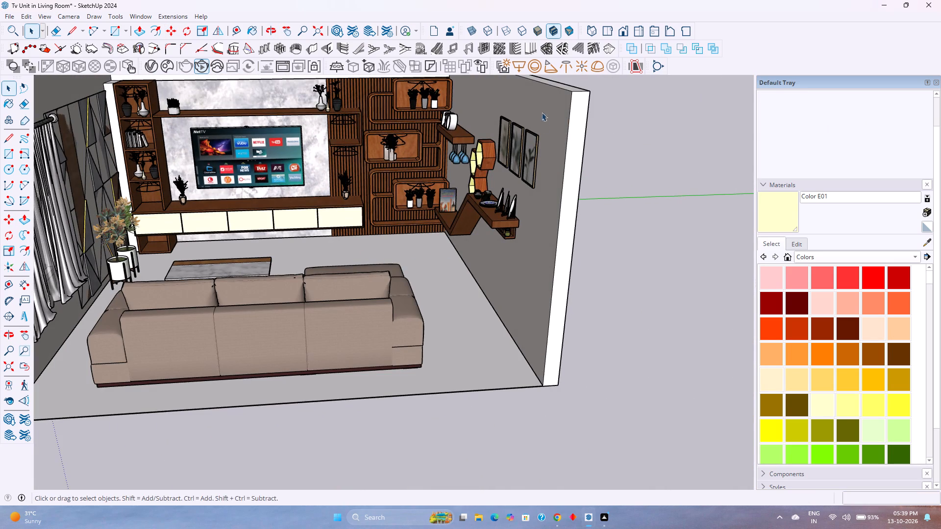
{"action": "left_click", "coordinate": [623, 31]}
{"action": "left_click", "coordinate": [639, 29]}
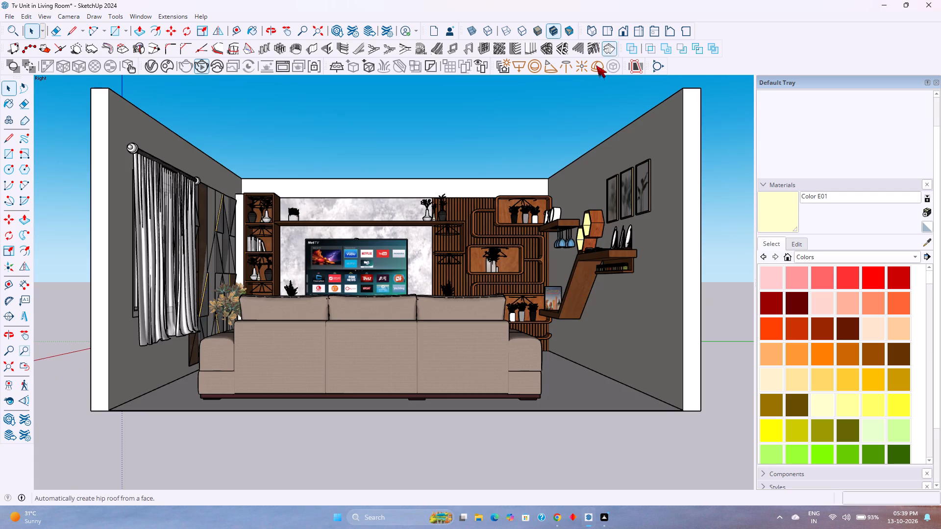
{"action": "scroll", "coordinate": [415, 225], "scroll_direction": "up", "scroll_amount": 3}
{"action": "key", "text": "ctrl+s"}
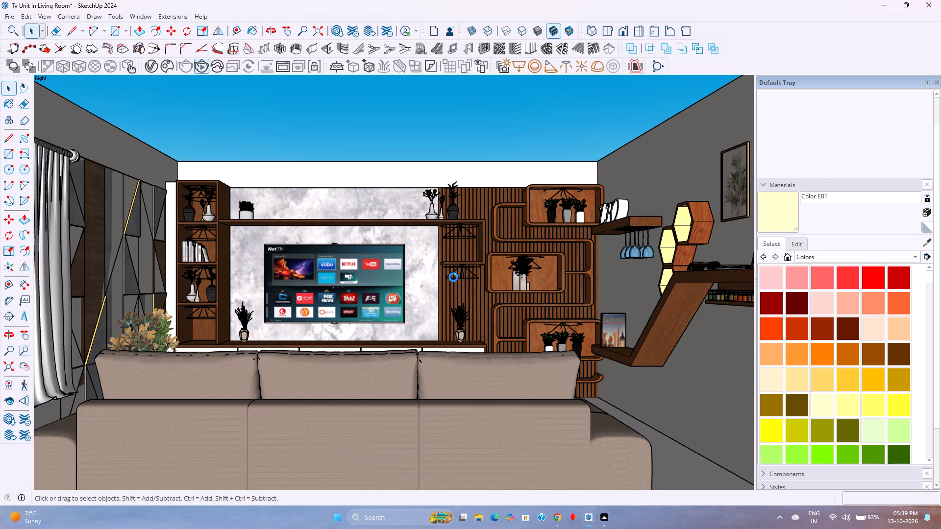
Search 3D Warehouse for "false ceiling" models.
{"action": "scroll", "coordinate": [456, 279], "scroll_direction": "down", "scroll_amount": 2}
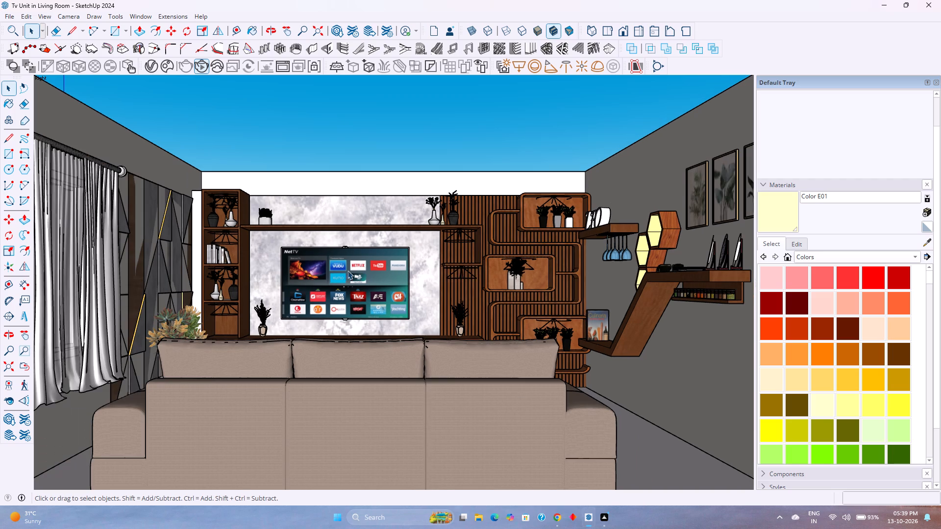
{"action": "middle_click_drag", "start_coordinate": [347, 270], "coordinate": [351, 320]}
{"action": "scroll", "coordinate": [347, 270], "scroll_direction": "down", "scroll_amount": 1}
{"action": "left_click", "coordinate": [139, 16]}
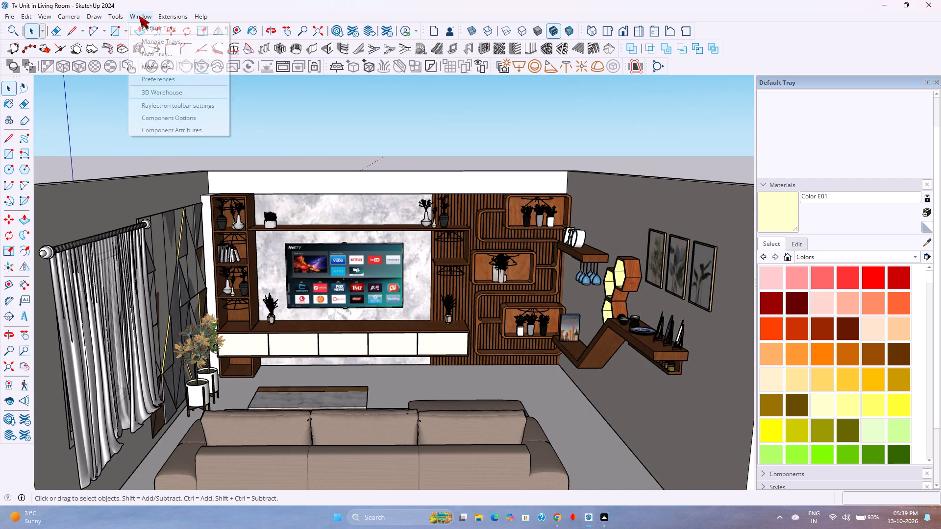
{"action": "left_click", "coordinate": [161, 88]}
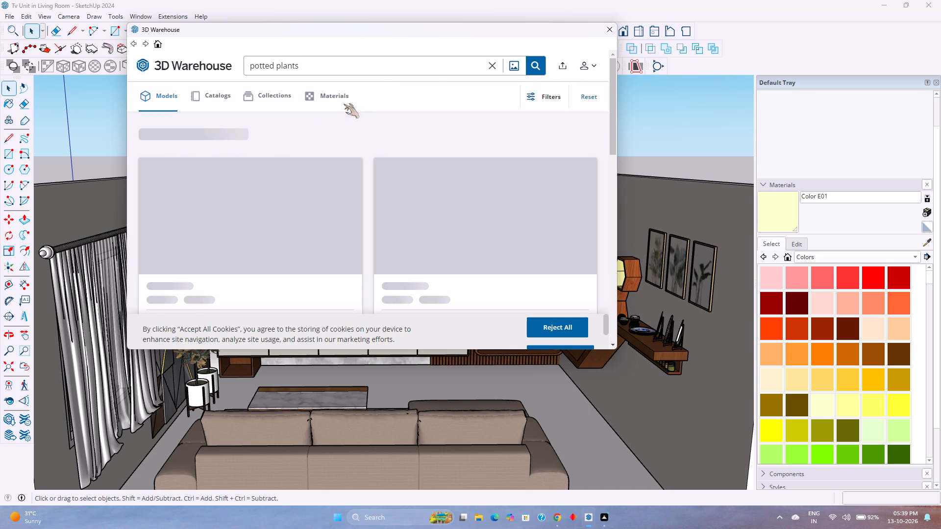
{"action": "left_click", "coordinate": [495, 68]}
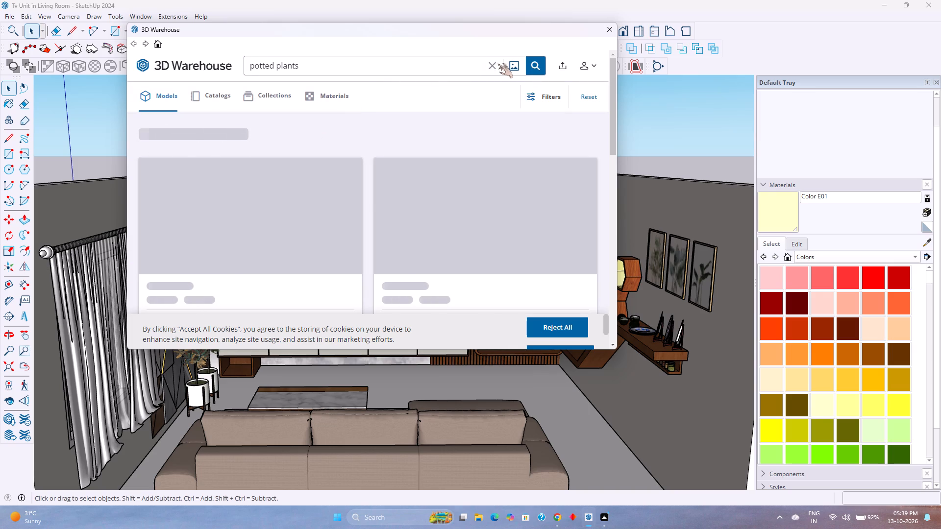
{"action": "left_click", "coordinate": [493, 62]}
{"action": "type", "text": "false"}
{"action": "key", "text": "space"}
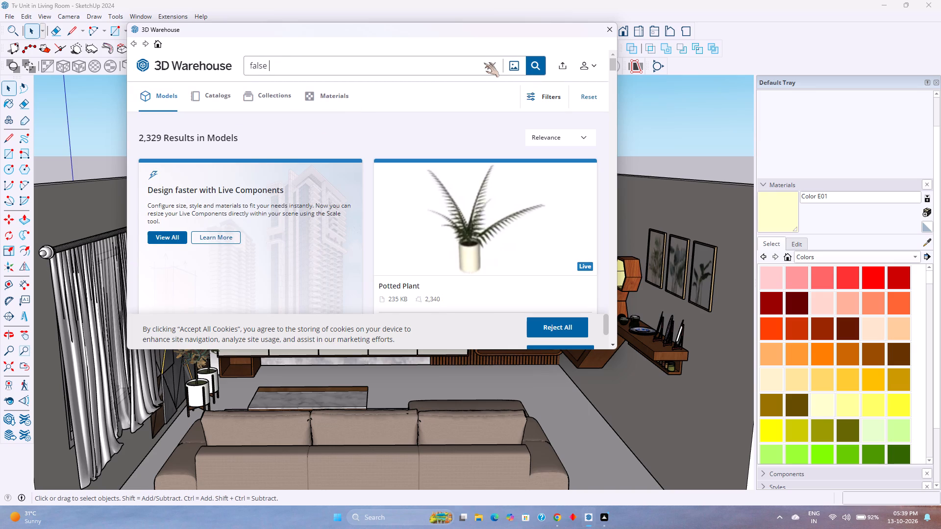
{"action": "type", "text": "ceilo"}
{"action": "key", "text": "BackSpace"}
{"action": "type", "text": "ing"}
{"action": "key", "text": "Return"}
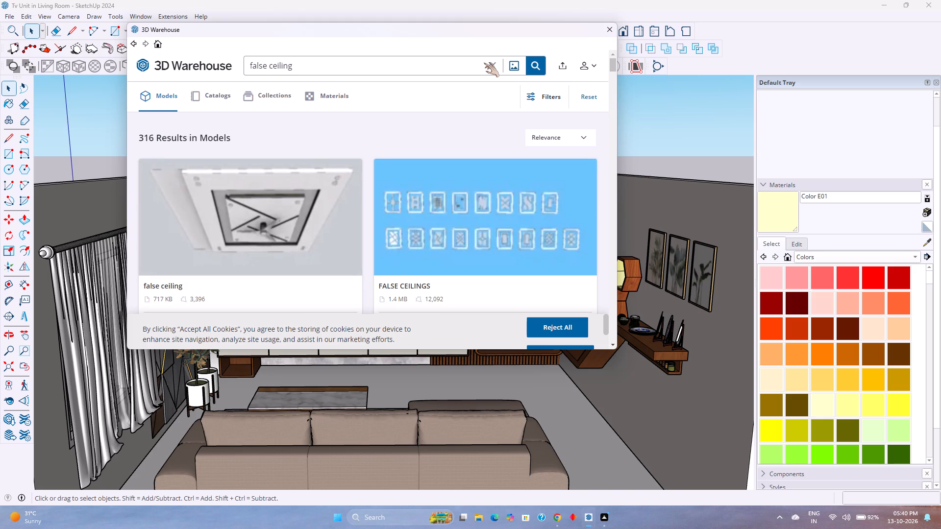
Examine the false ceiling search results for a design that suits the living room.
{"action": "scroll", "coordinate": [212, 186], "scroll_direction": "down", "scroll_amount": 4}
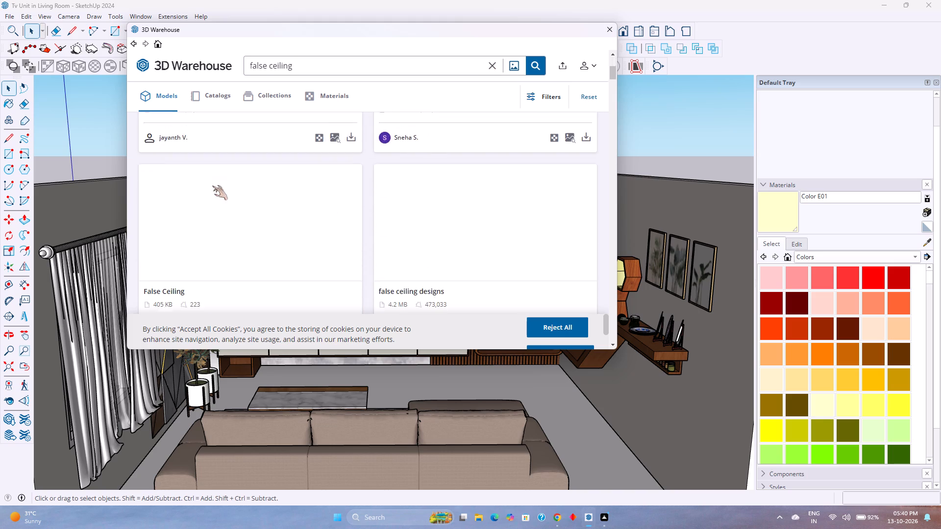
{"action": "scroll", "coordinate": [212, 186], "scroll_direction": "down", "scroll_amount": 2}
{"action": "scroll", "coordinate": [318, 225], "scroll_direction": "down", "scroll_amount": 1}
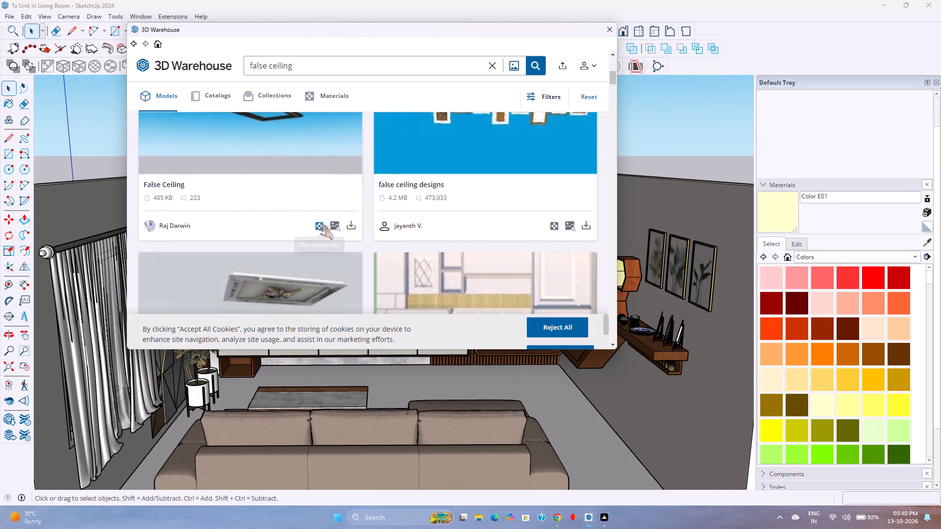
{"action": "scroll", "coordinate": [318, 225], "scroll_direction": "down", "scroll_amount": 6}
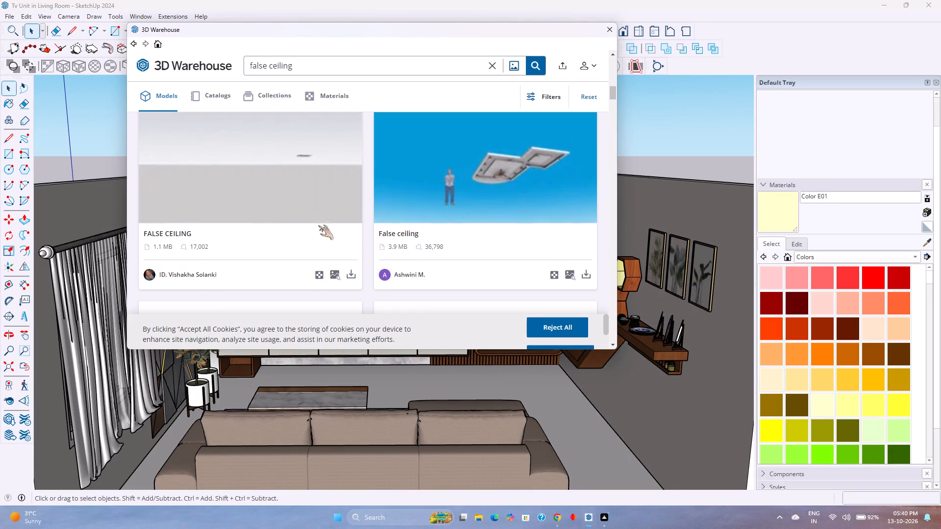
{"action": "scroll", "coordinate": [318, 225], "scroll_direction": "down", "scroll_amount": 5}
{"action": "scroll", "coordinate": [318, 225], "scroll_direction": "up", "scroll_amount": 1}
{"action": "scroll", "coordinate": [318, 225], "scroll_direction": "down", "scroll_amount": 8}
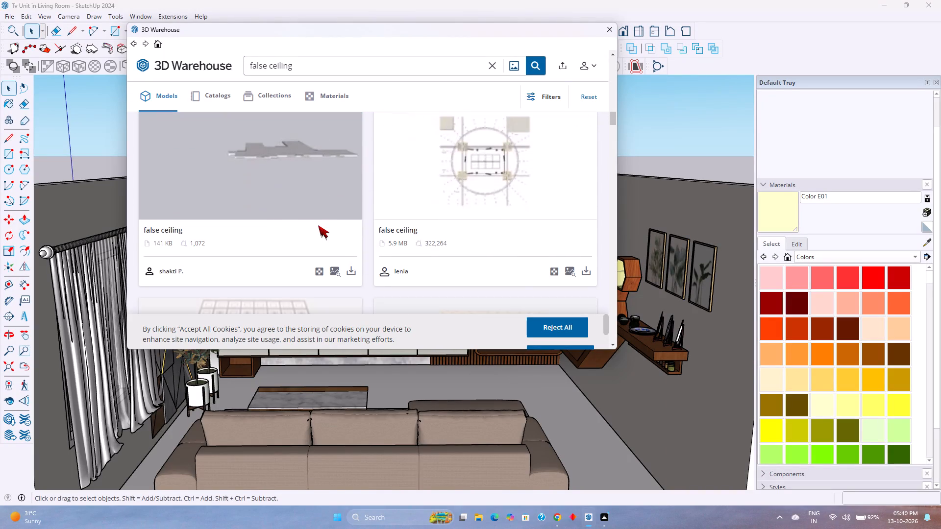
{"action": "scroll", "coordinate": [318, 225], "scroll_direction": "down", "scroll_amount": 5}
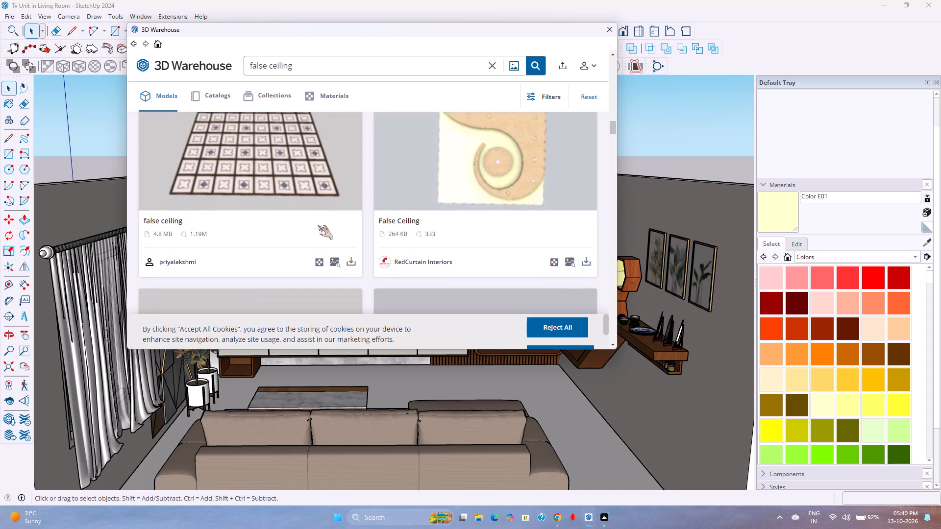
{"action": "scroll", "coordinate": [318, 225], "scroll_direction": "down", "scroll_amount": 6}
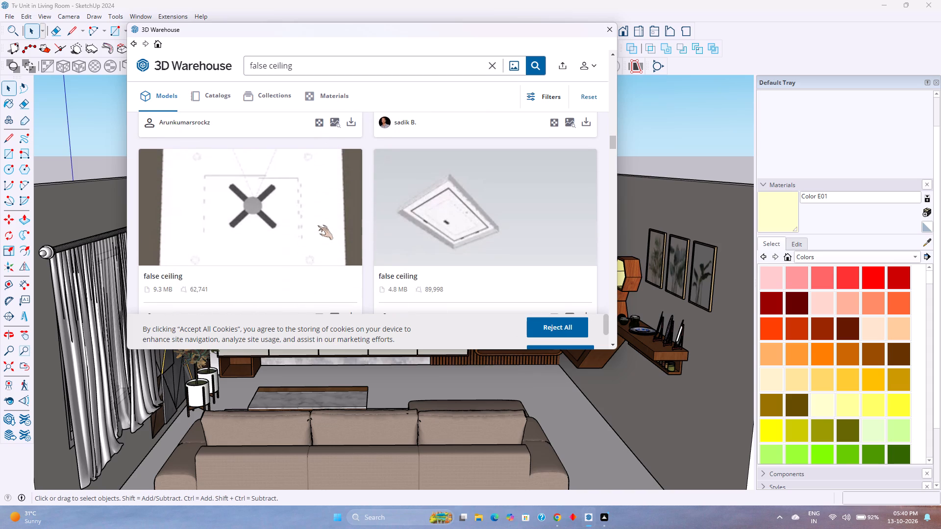
{"action": "scroll", "coordinate": [318, 225], "scroll_direction": "down", "scroll_amount": 4}
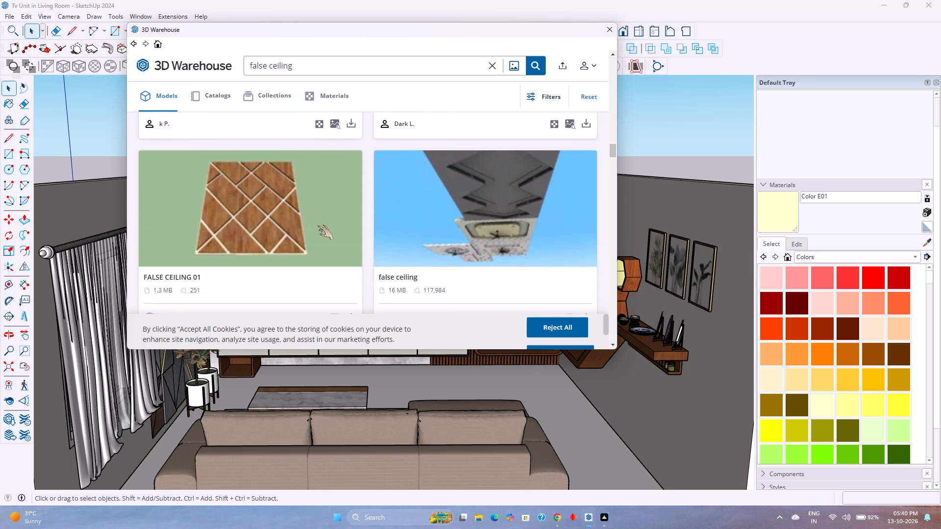
{"action": "scroll", "coordinate": [318, 225], "scroll_direction": "down", "scroll_amount": 5}
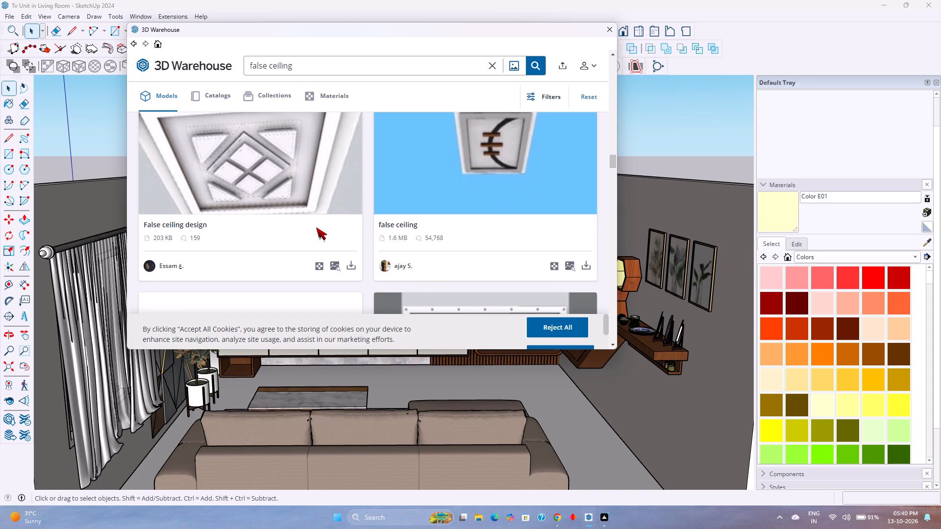
{"action": "scroll", "coordinate": [316, 227], "scroll_direction": "down", "scroll_amount": 5}
{"action": "scroll", "coordinate": [316, 227], "scroll_direction": "up", "scroll_amount": 3}
{"action": "scroll", "coordinate": [316, 227], "scroll_direction": "down", "scroll_amount": 3}
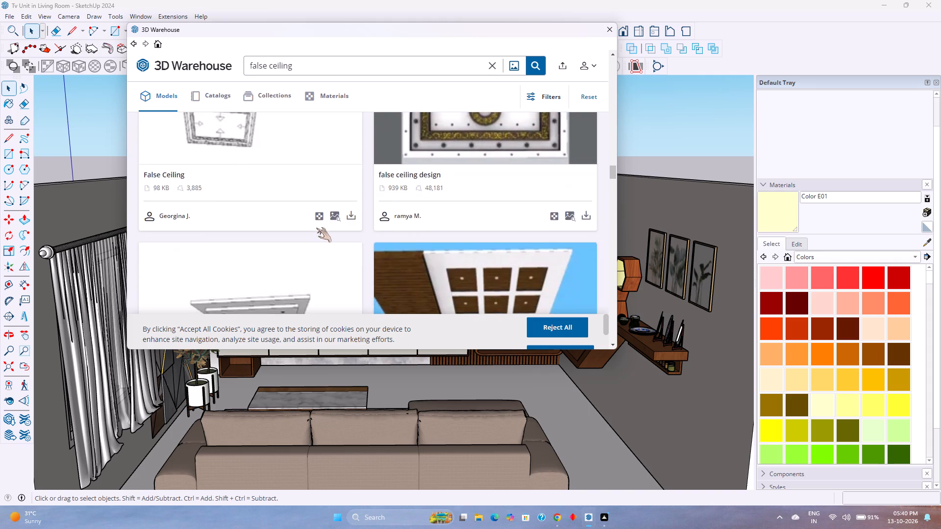
{"action": "scroll", "coordinate": [316, 228], "scroll_direction": "down", "scroll_amount": 6}
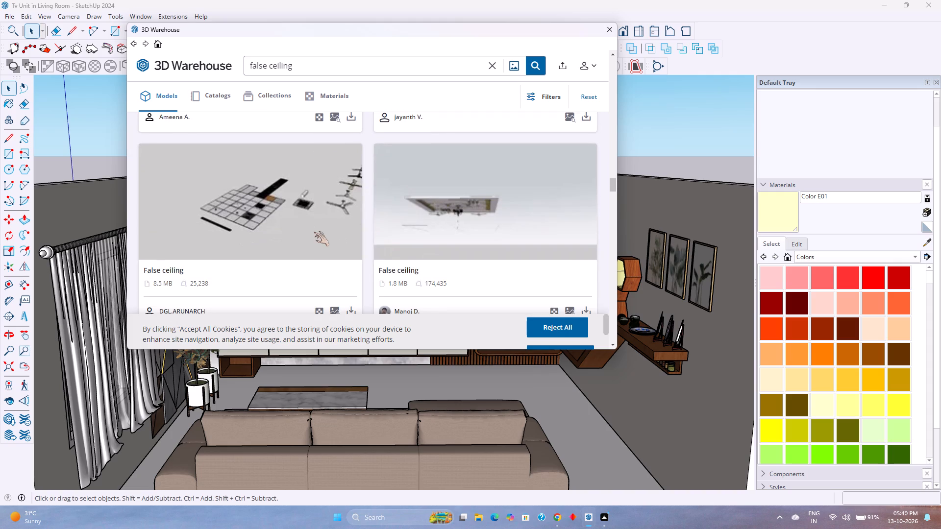
{"action": "scroll", "coordinate": [314, 232], "scroll_direction": "down", "scroll_amount": 8}
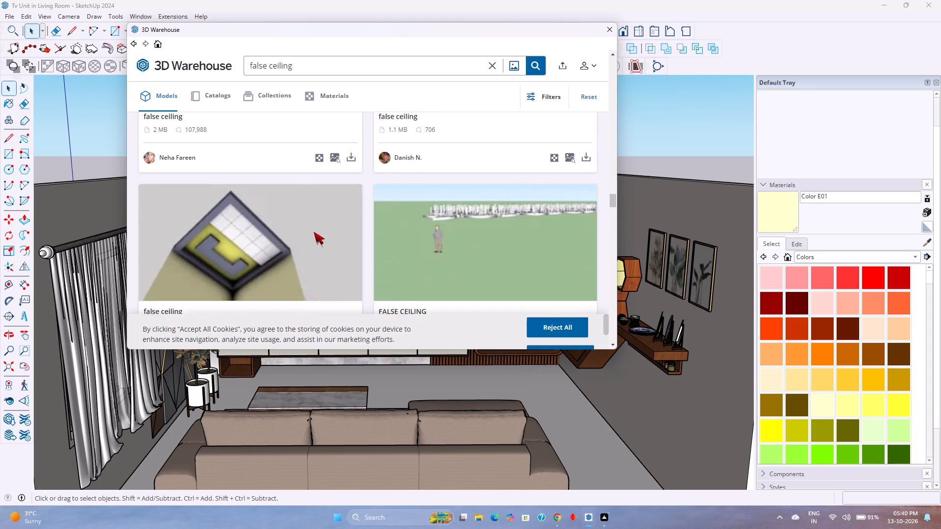
{"action": "scroll", "coordinate": [314, 232], "scroll_direction": "down", "scroll_amount": 9}
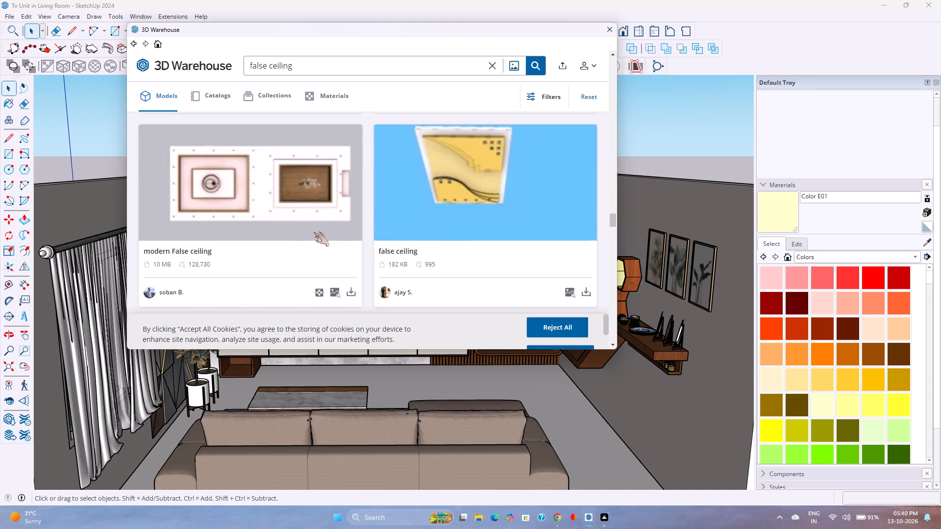
{"action": "scroll", "coordinate": [314, 232], "scroll_direction": "up", "scroll_amount": 1}
{"action": "scroll", "coordinate": [314, 232], "scroll_direction": "down", "scroll_amount": 8}
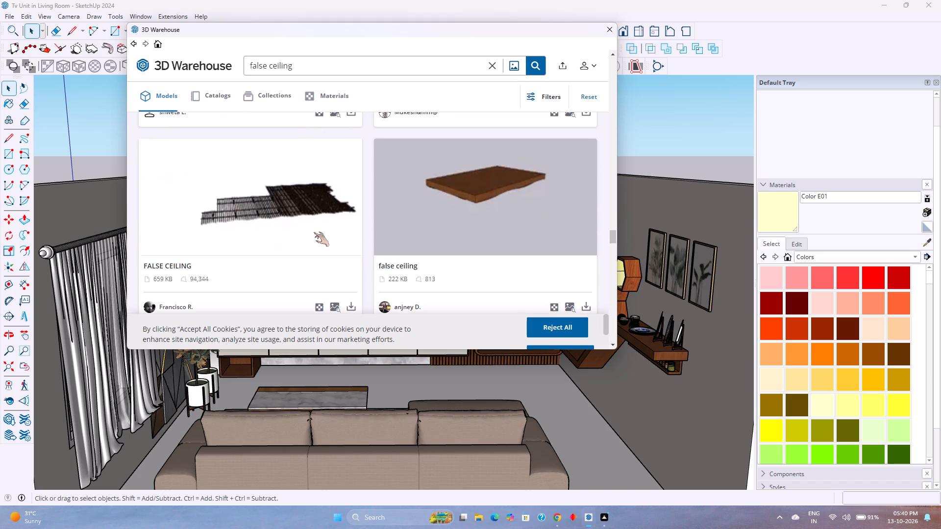
{"action": "scroll", "coordinate": [314, 232], "scroll_direction": "down", "scroll_amount": 8}
{"action": "scroll", "coordinate": [314, 232], "scroll_direction": "up", "scroll_amount": 1}
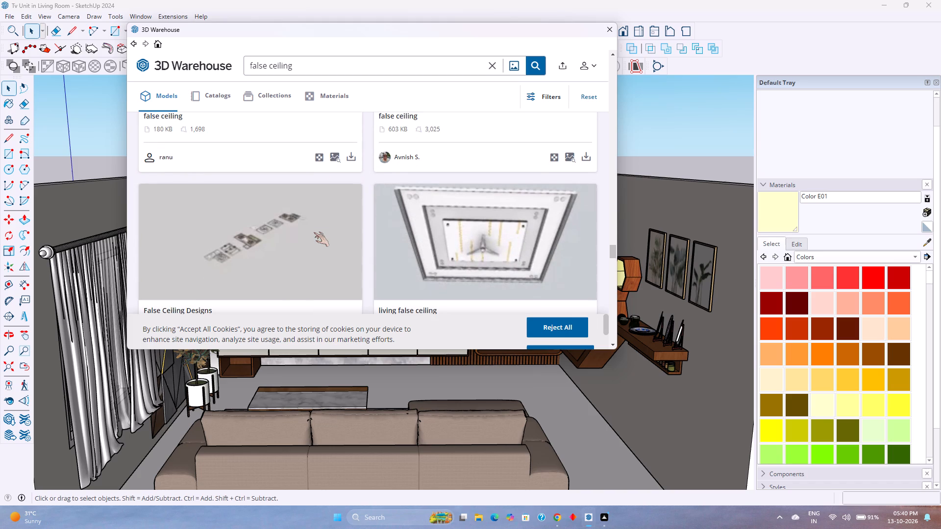
{"action": "scroll", "coordinate": [314, 232], "scroll_direction": "down", "scroll_amount": 1}
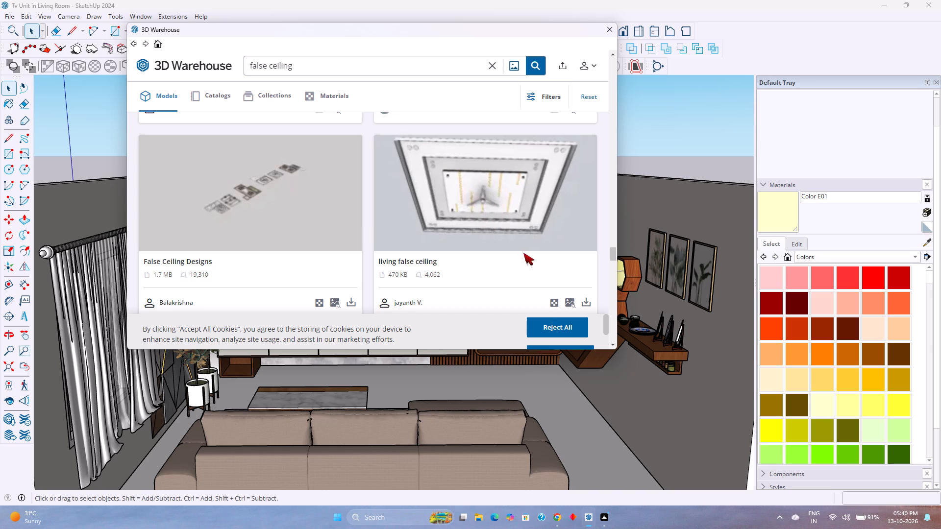
{"action": "scroll", "coordinate": [522, 249], "scroll_direction": "down", "scroll_amount": 4}
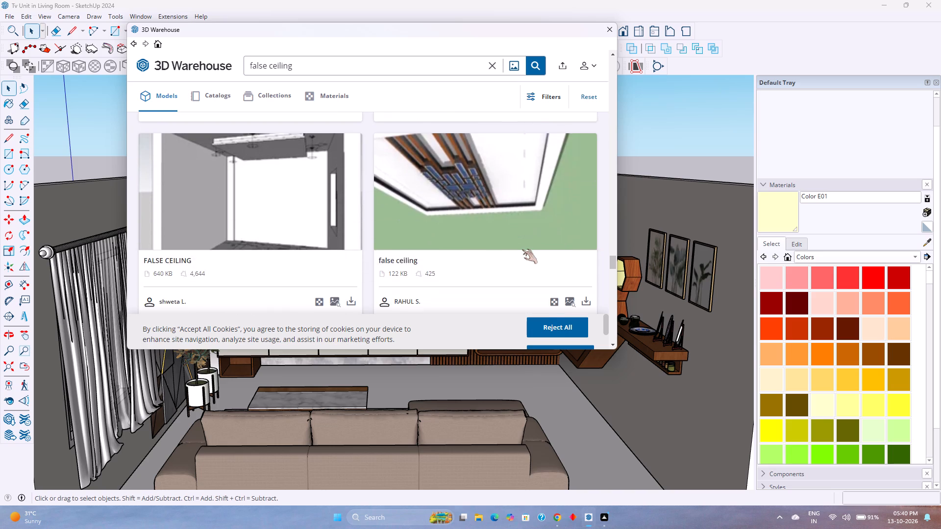
Load the 470 KB "living false ceiling" model from 3D Warehouse directly into the living room model.
{"action": "scroll", "coordinate": [522, 249], "scroll_direction": "up", "scroll_amount": 2}
{"action": "scroll", "coordinate": [522, 249], "scroll_direction": "down", "scroll_amount": 1}
{"action": "scroll", "coordinate": [522, 249], "scroll_direction": "up", "scroll_amount": 2}
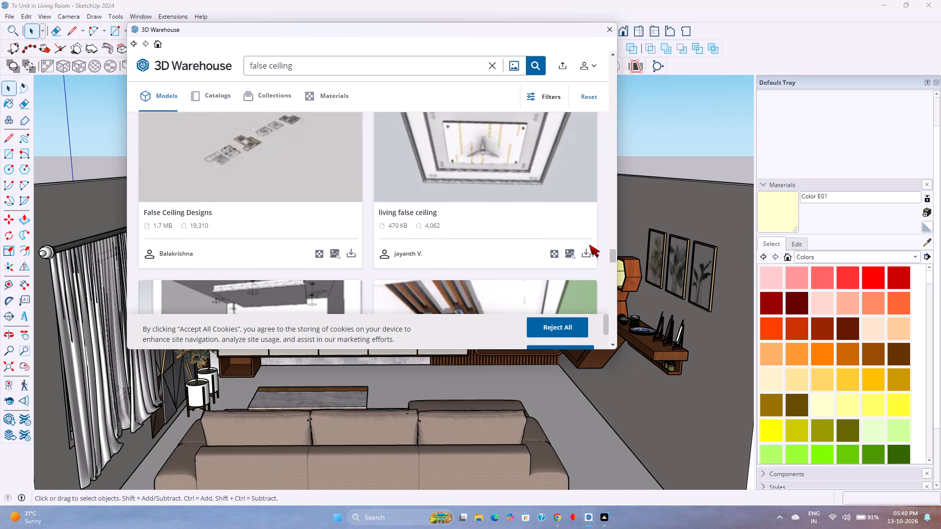
{"action": "left_click", "coordinate": [588, 252]}
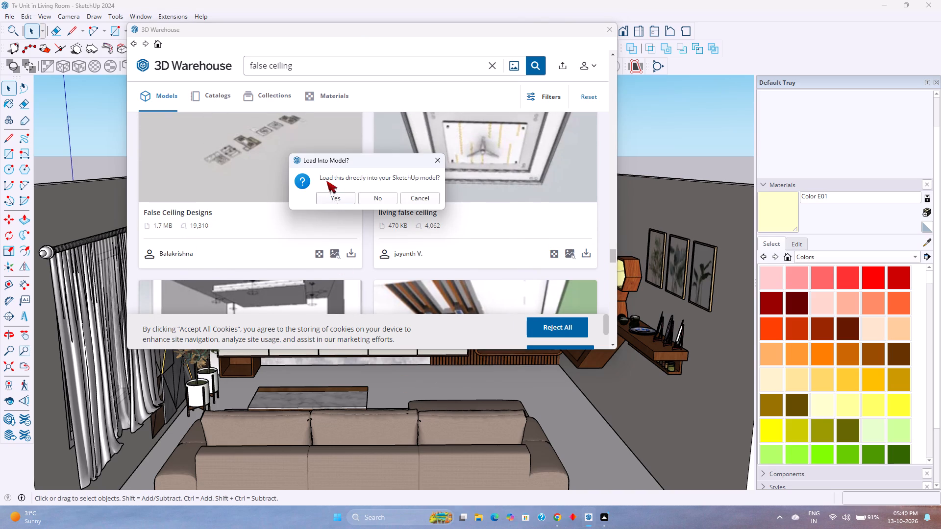
{"action": "left_click", "coordinate": [334, 198]}
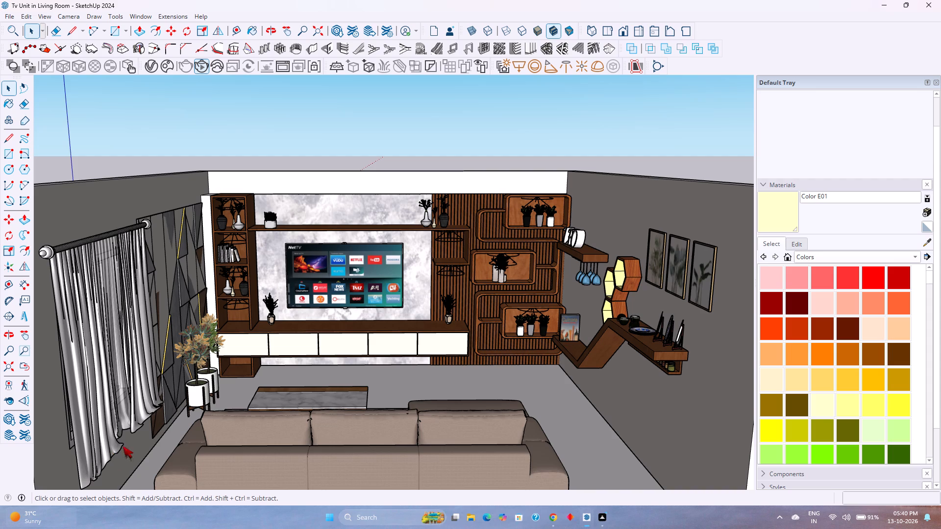
{"action": "scroll", "coordinate": [233, 371], "scroll_direction": "down", "scroll_amount": 3}
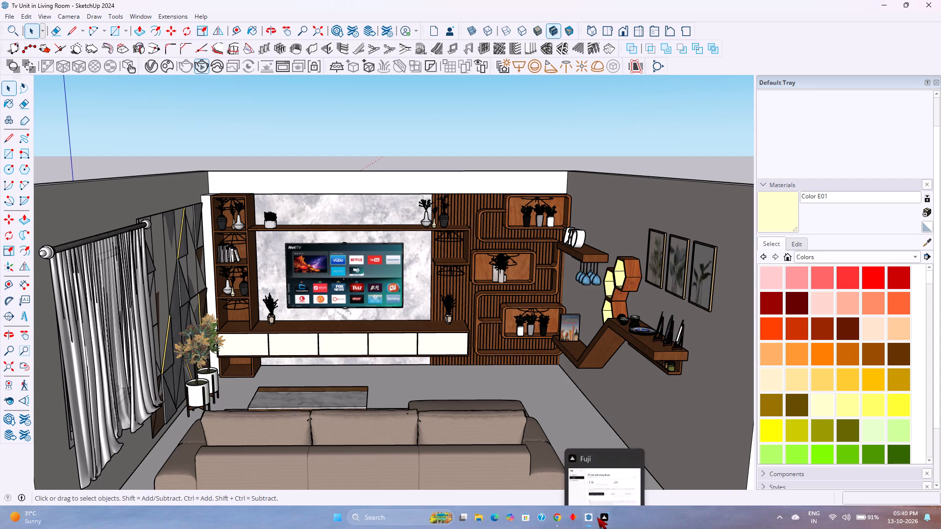
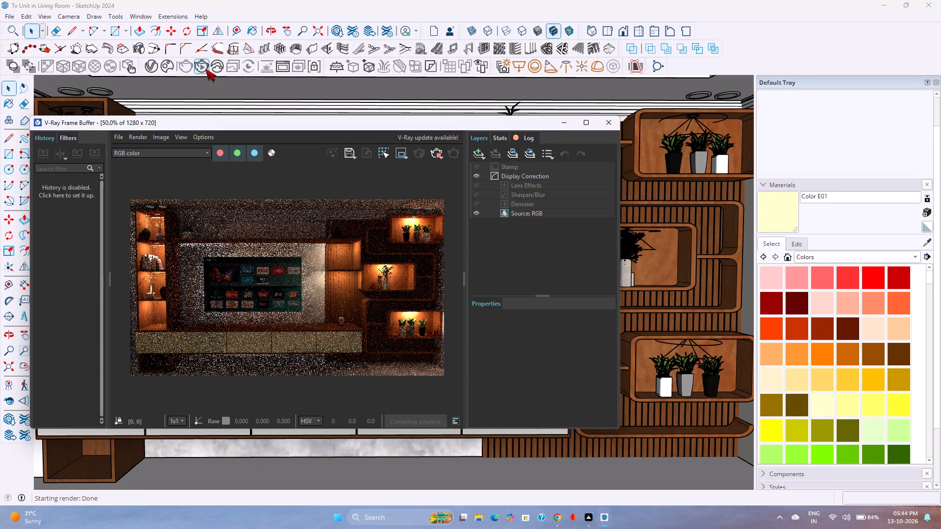
Examine the finished V-Ray test render of the TV wall with its Display Correction settings shown, and return to the model.
{"action": "left_click", "coordinate": [523, 178]}
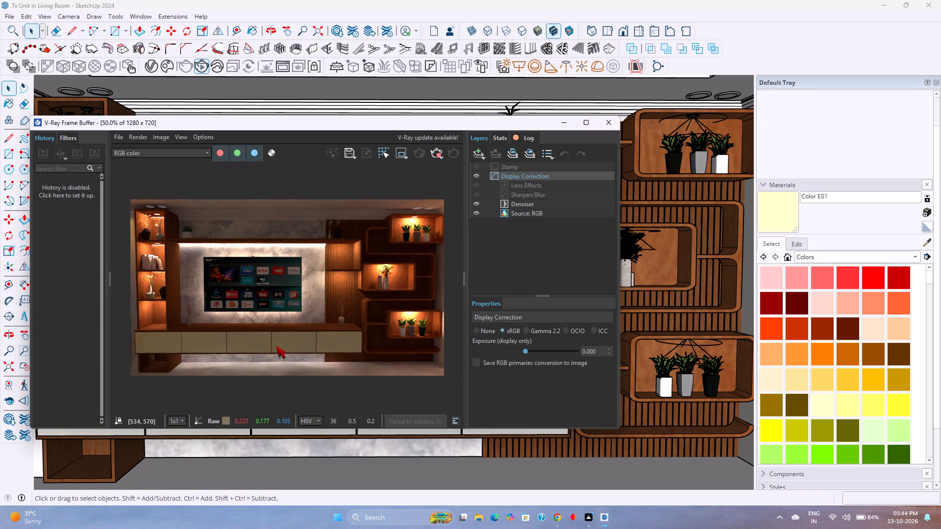
{"action": "scroll", "coordinate": [350, 323], "scroll_direction": "down", "scroll_amount": 1}
{"action": "scroll", "coordinate": [350, 323], "scroll_direction": "up", "scroll_amount": 1}
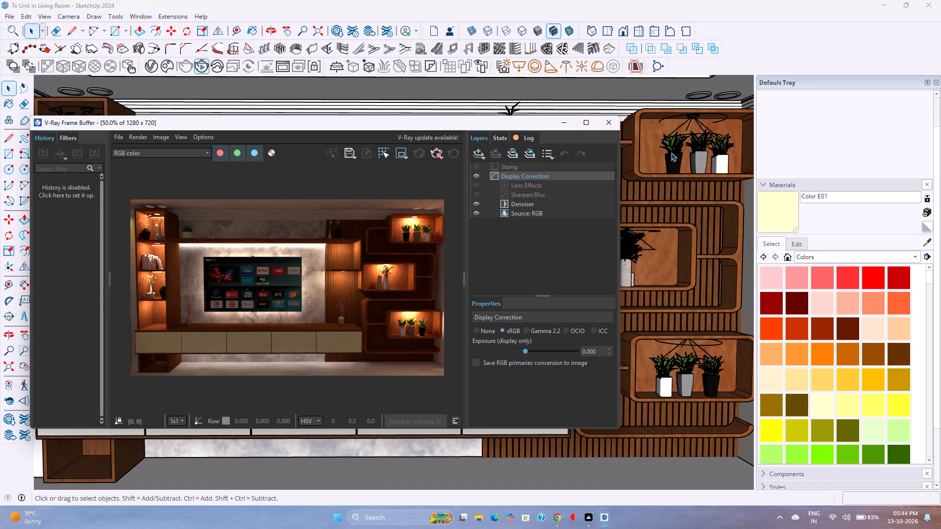
{"action": "left_click", "coordinate": [618, 128]}
Rotate the whole living room model 90 degrees horizontally about the roof's far corner.
{"action": "scroll", "coordinate": [404, 248], "scroll_direction": "down", "scroll_amount": 5}
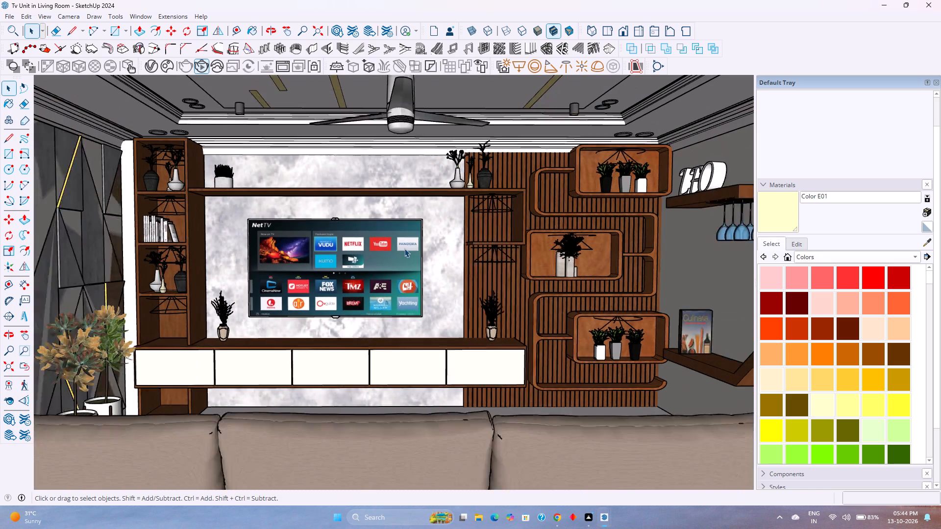
{"action": "scroll", "coordinate": [404, 248], "scroll_direction": "down", "scroll_amount": 3}
{"action": "scroll", "coordinate": [317, 170], "scroll_direction": "down", "scroll_amount": 4}
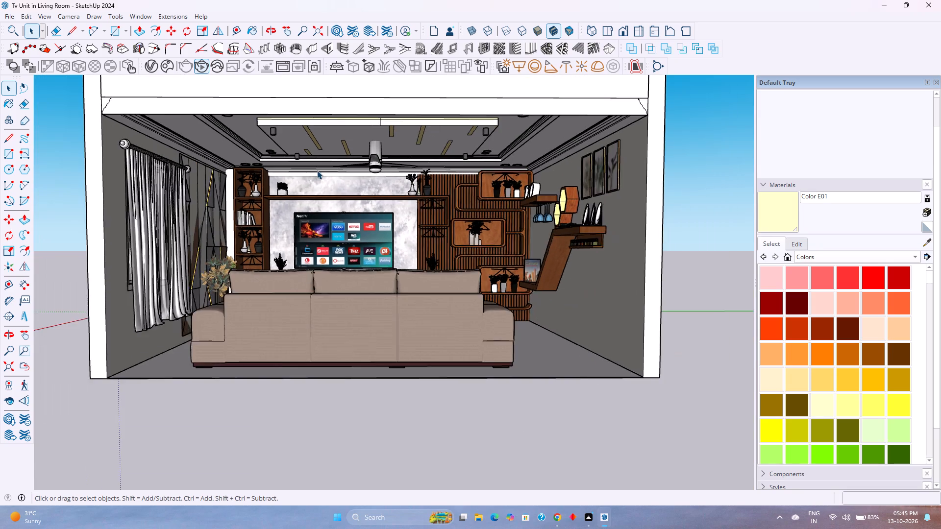
{"action": "scroll", "coordinate": [317, 170], "scroll_direction": "down", "scroll_amount": 4}
{"action": "middle_click_drag", "start_coordinate": [317, 174], "coordinate": [339, 310]}
{"action": "scroll", "coordinate": [338, 309], "scroll_direction": "down", "scroll_amount": 5}
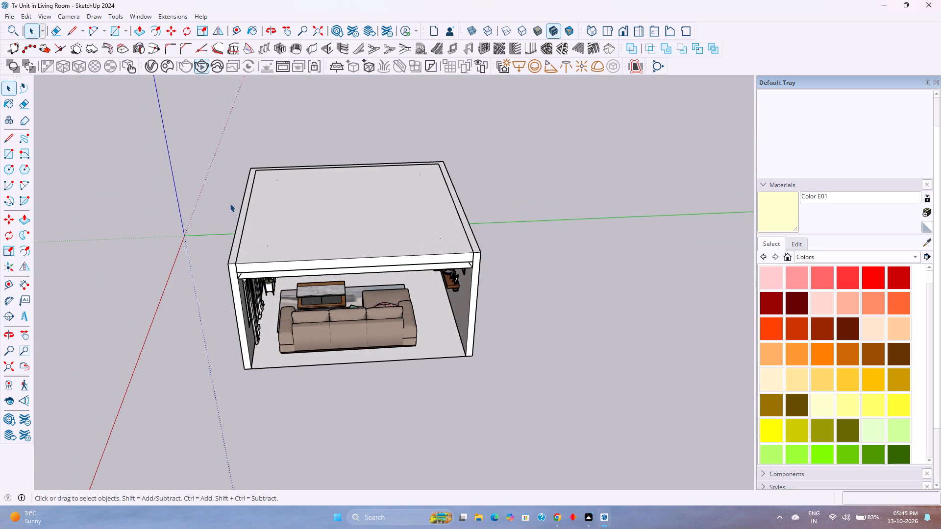
{"action": "left_click_drag", "start_coordinate": [222, 134], "coordinate": [545, 422]}
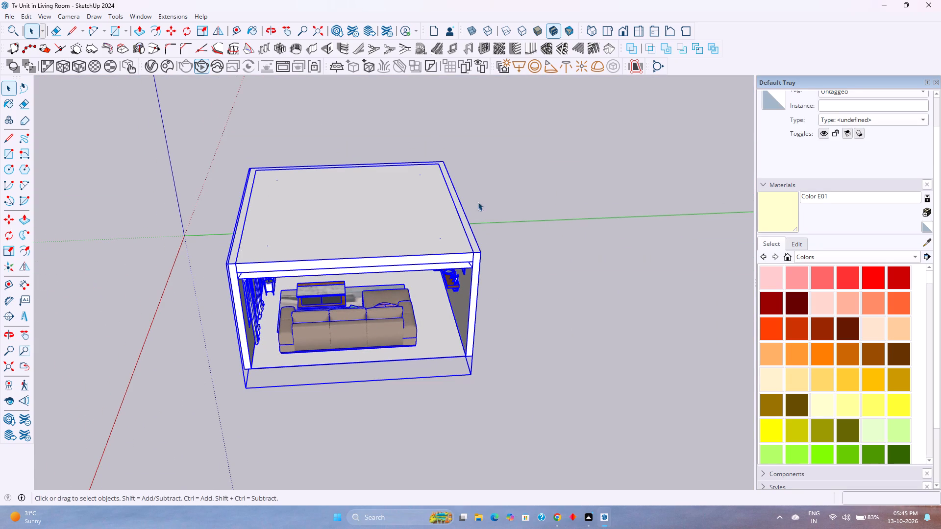
{"action": "left_click", "coordinate": [187, 32]}
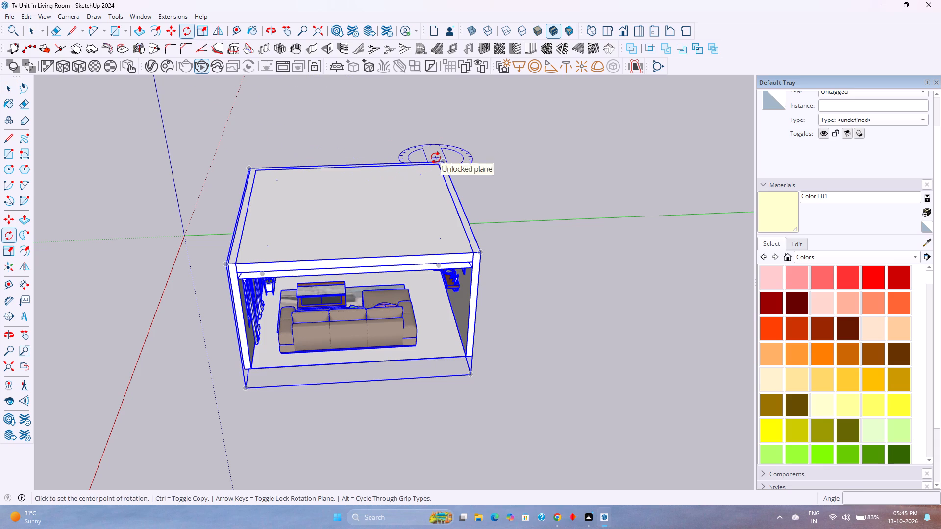
{"action": "left_click", "coordinate": [438, 160]}
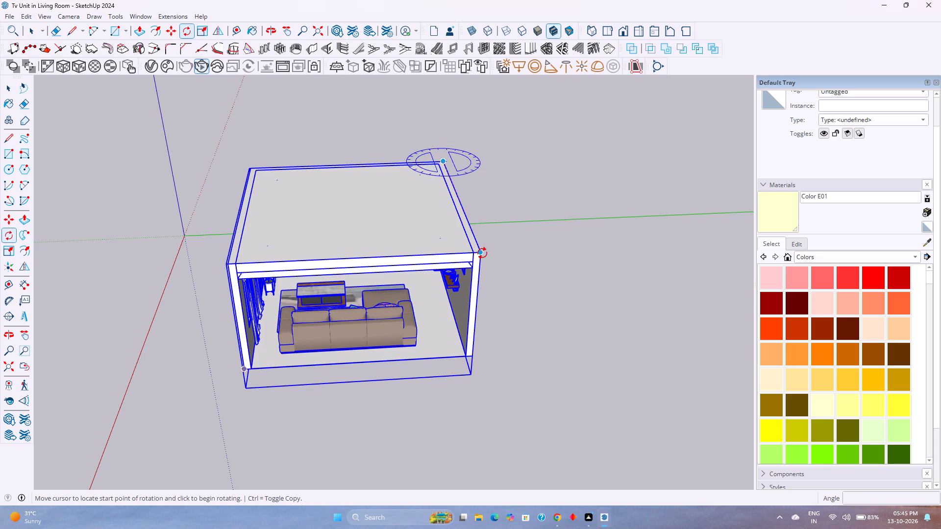
{"action": "left_click", "coordinate": [482, 254]}
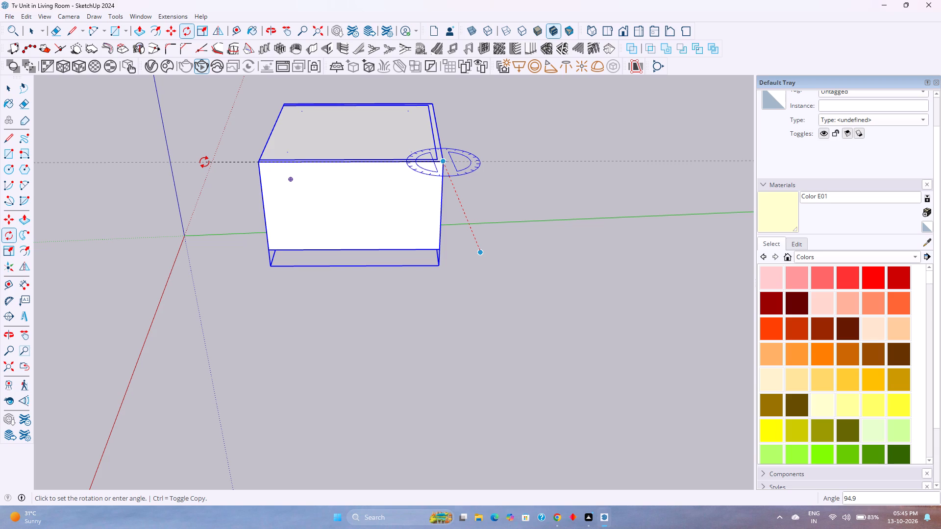
{"action": "type", "text": "90"}
{"action": "key", "text": "Return"}
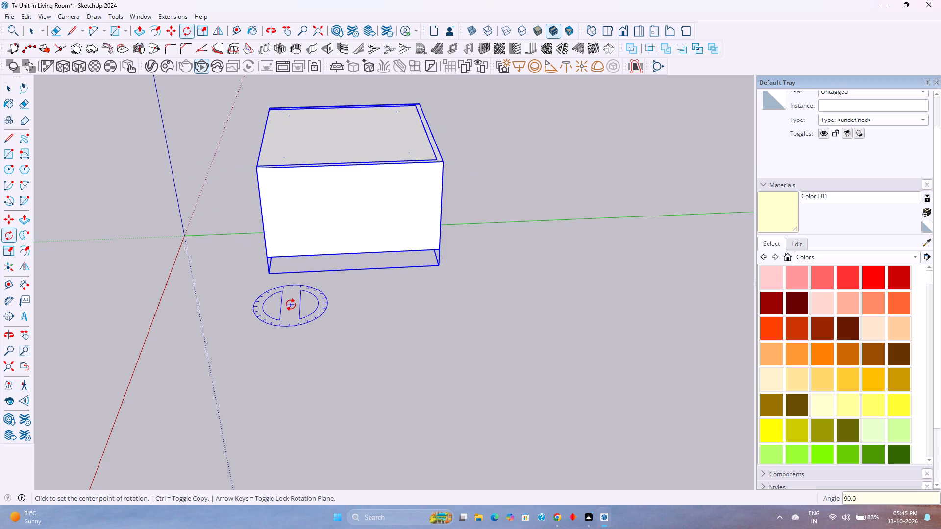
{"action": "key", "text": "space"}
Move the whole living room model about 17' 11" along the red axis from its lower front corner.
{"action": "middle_click_drag", "start_coordinate": [211, 319], "coordinate": [440, 348]}
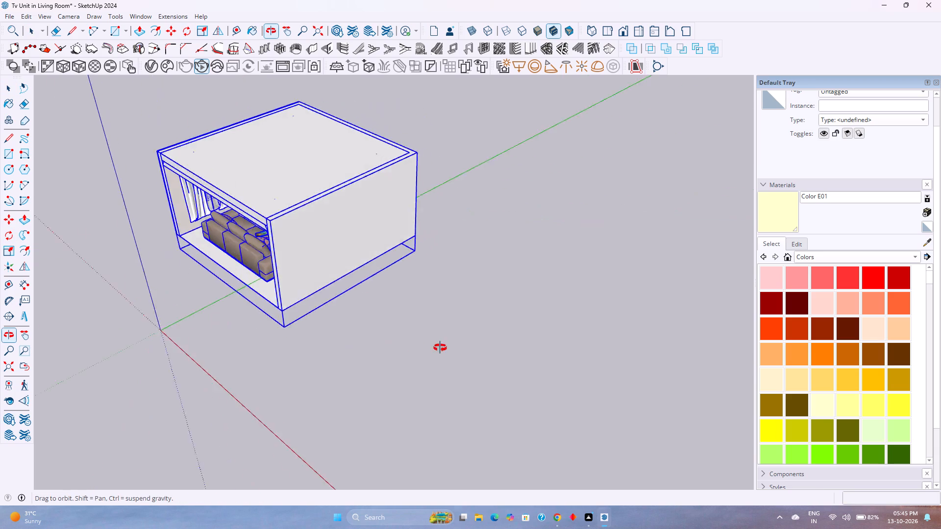
{"action": "middle_click_drag", "start_coordinate": [440, 348], "coordinate": [538, 319]}
{"action": "middle_click_drag", "start_coordinate": [552, 310], "coordinate": [563, 302]}
{"action": "key", "text": "m"}
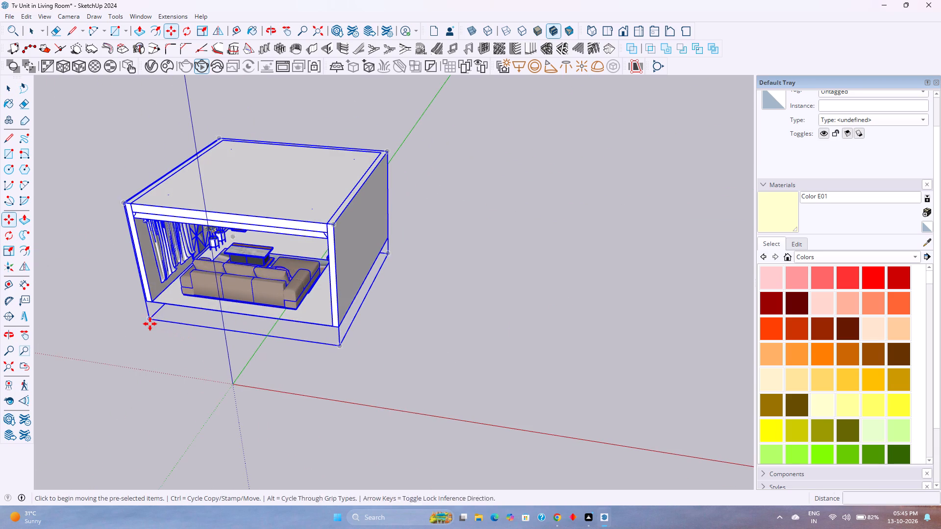
{"action": "left_click", "coordinate": [149, 323]}
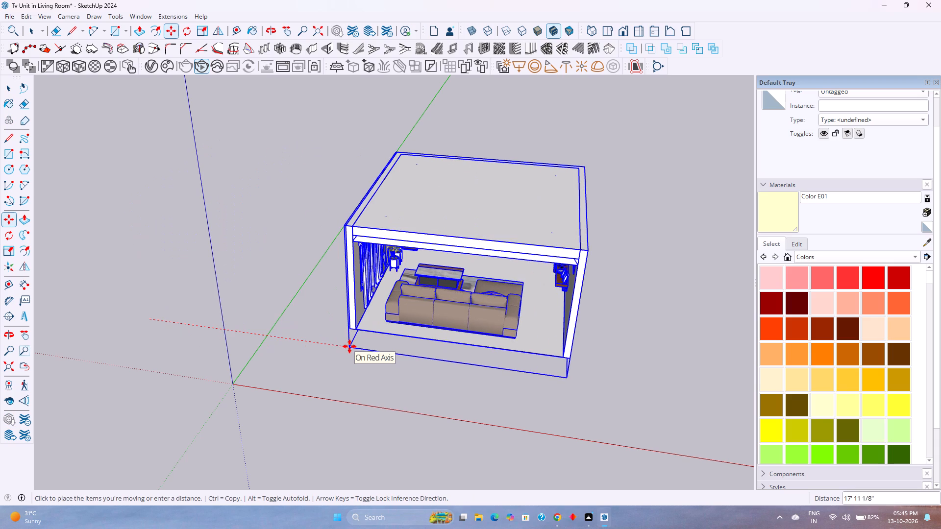
{"action": "left_click", "coordinate": [349, 346]}
{"action": "scroll", "coordinate": [420, 391], "scroll_direction": "up", "scroll_amount": 6}
{"action": "scroll", "coordinate": [420, 391], "scroll_direction": "down", "scroll_amount": 3}
{"action": "scroll", "coordinate": [414, 391], "scroll_direction": "up", "scroll_amount": 2}
{"action": "scroll", "coordinate": [414, 391], "scroll_direction": "down", "scroll_amount": 2}
{"action": "scroll", "coordinate": [414, 391], "scroll_direction": "up", "scroll_amount": 2}
{"action": "scroll", "coordinate": [414, 391], "scroll_direction": "down", "scroll_amount": 2}
{"action": "scroll", "coordinate": [414, 391], "scroll_direction": "up", "scroll_amount": 2}
{"action": "scroll", "coordinate": [414, 391], "scroll_direction": "down", "scroll_amount": 1}
{"action": "key", "text": "space"}
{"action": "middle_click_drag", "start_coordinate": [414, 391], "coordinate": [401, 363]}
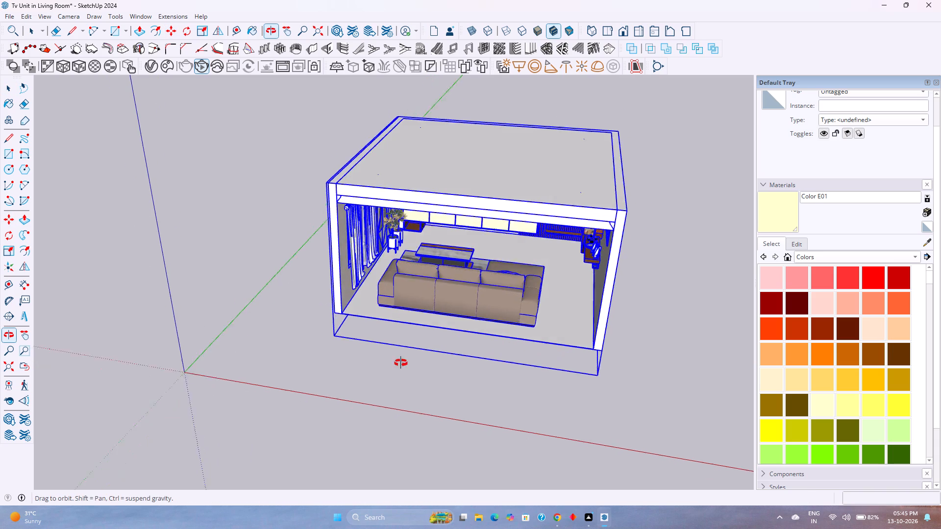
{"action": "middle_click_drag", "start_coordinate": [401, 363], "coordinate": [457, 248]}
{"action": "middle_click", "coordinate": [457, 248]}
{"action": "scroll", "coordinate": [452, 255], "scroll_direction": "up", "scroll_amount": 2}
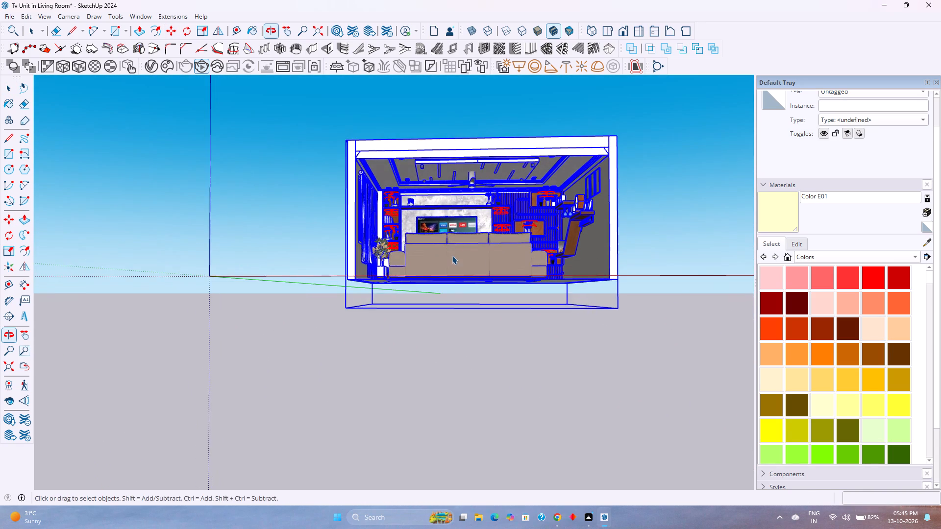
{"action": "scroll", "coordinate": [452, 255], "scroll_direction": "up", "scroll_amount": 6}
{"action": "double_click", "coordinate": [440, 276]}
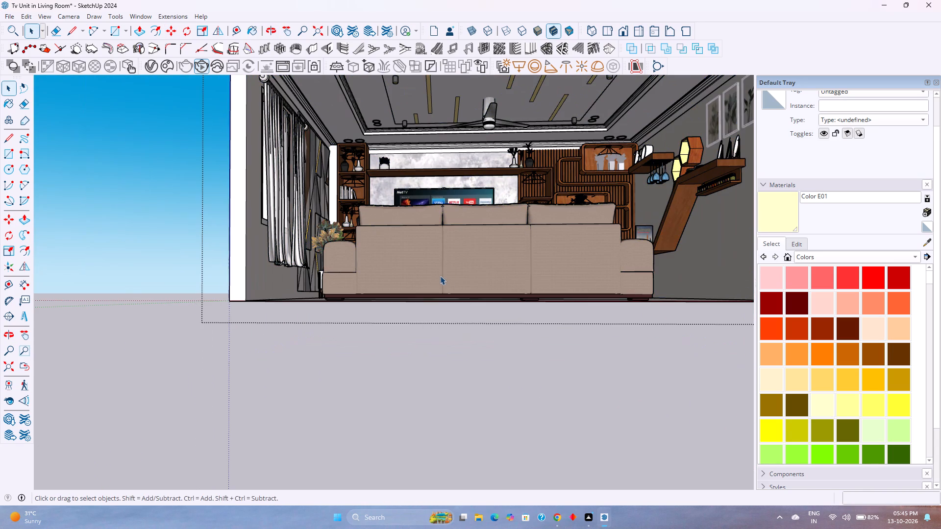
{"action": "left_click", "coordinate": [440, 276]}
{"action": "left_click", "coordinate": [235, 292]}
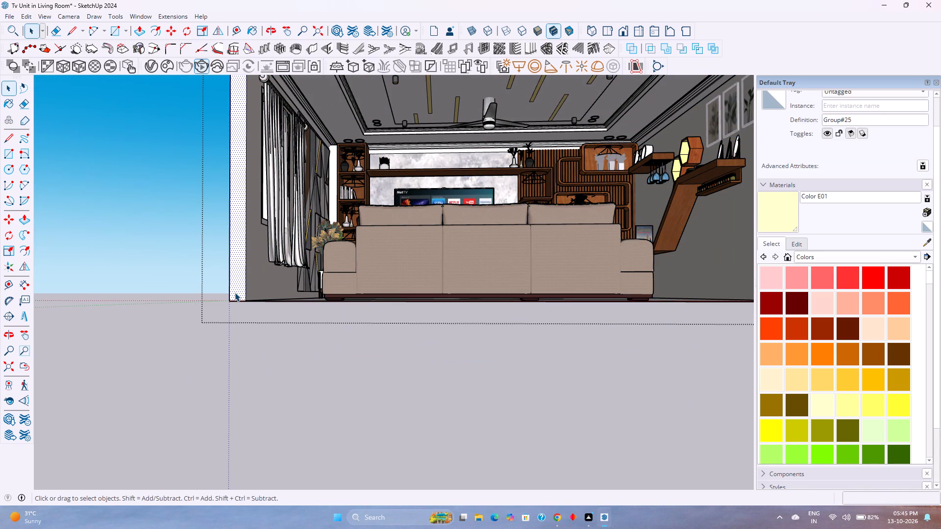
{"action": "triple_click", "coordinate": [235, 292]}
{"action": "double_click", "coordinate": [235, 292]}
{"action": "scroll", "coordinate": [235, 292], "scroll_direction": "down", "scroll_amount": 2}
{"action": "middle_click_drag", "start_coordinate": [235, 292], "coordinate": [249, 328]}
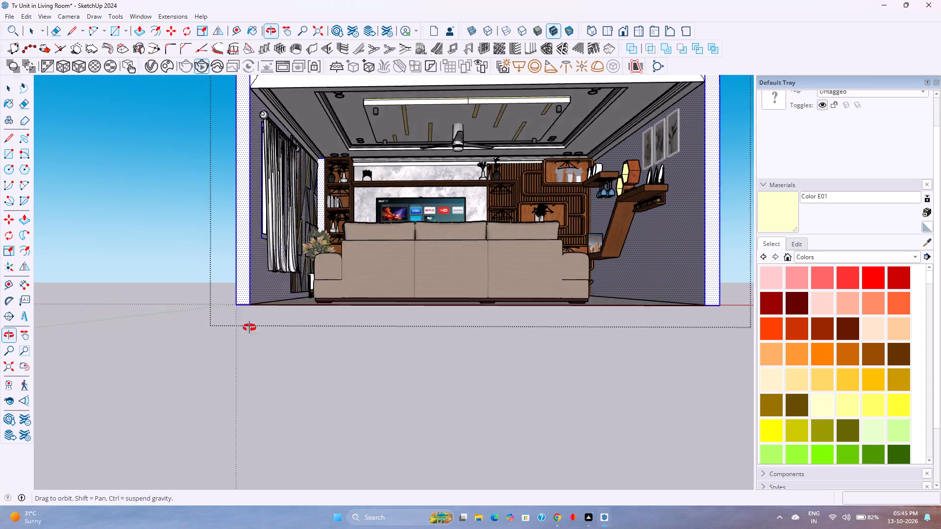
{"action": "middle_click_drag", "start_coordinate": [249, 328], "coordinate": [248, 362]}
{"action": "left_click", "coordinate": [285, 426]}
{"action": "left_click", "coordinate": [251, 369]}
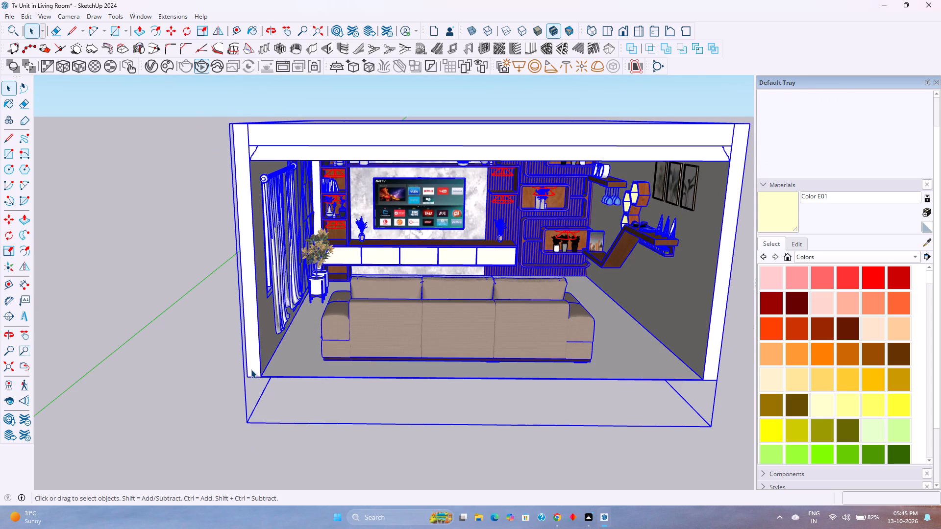
Switch to the standard Front view, deselect the room and frame the TV wall with the ceiling above it.
{"action": "middle_click_drag", "start_coordinate": [264, 383], "coordinate": [507, 316]}
{"action": "scroll", "coordinate": [493, 353], "scroll_direction": "up", "scroll_amount": 2}
{"action": "middle_click_drag", "start_coordinate": [493, 353], "coordinate": [417, 361]}
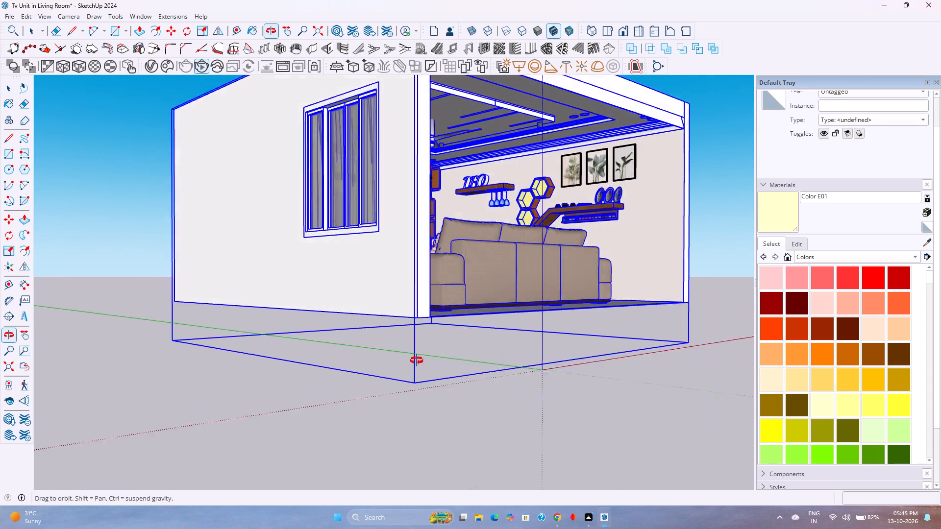
{"action": "middle_click_drag", "start_coordinate": [417, 361], "coordinate": [281, 348]}
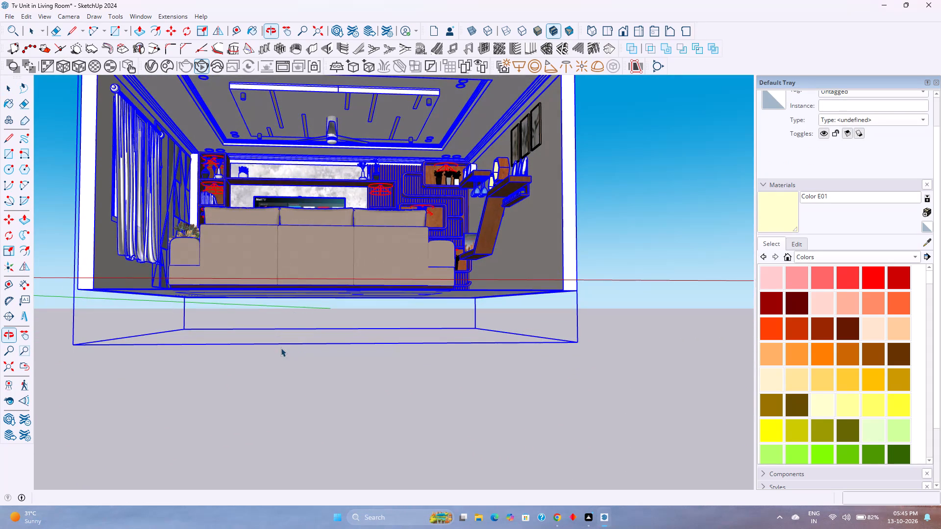
{"action": "middle_click_drag", "start_coordinate": [304, 287], "coordinate": [277, 364]}
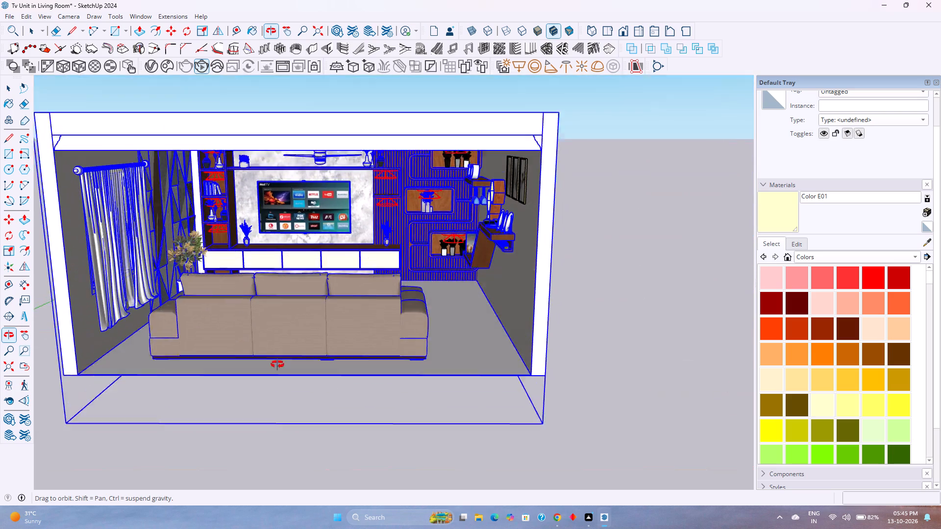
{"action": "middle_click_drag", "start_coordinate": [277, 364], "coordinate": [289, 328]}
{"action": "left_click", "coordinate": [620, 33]}
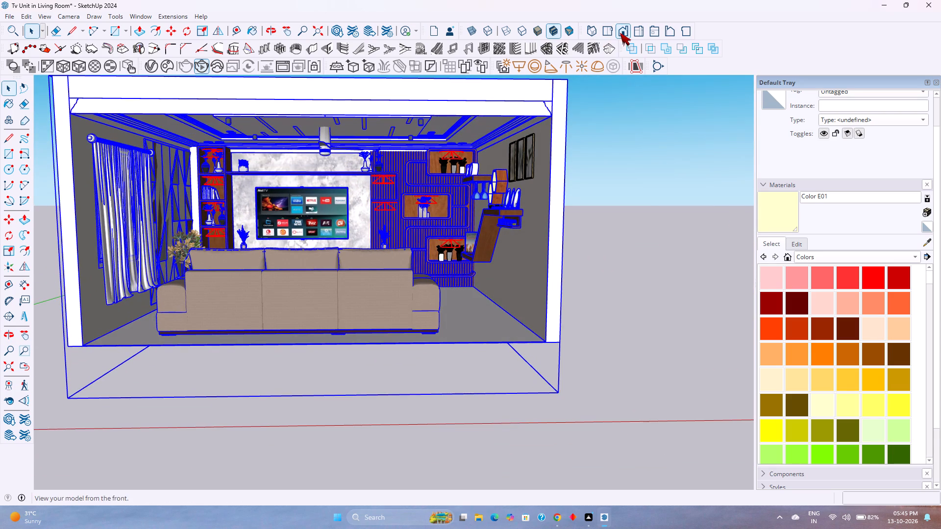
{"action": "key", "text": "Escape"}
{"action": "scroll", "coordinate": [379, 308], "scroll_direction": "up", "scroll_amount": 2}
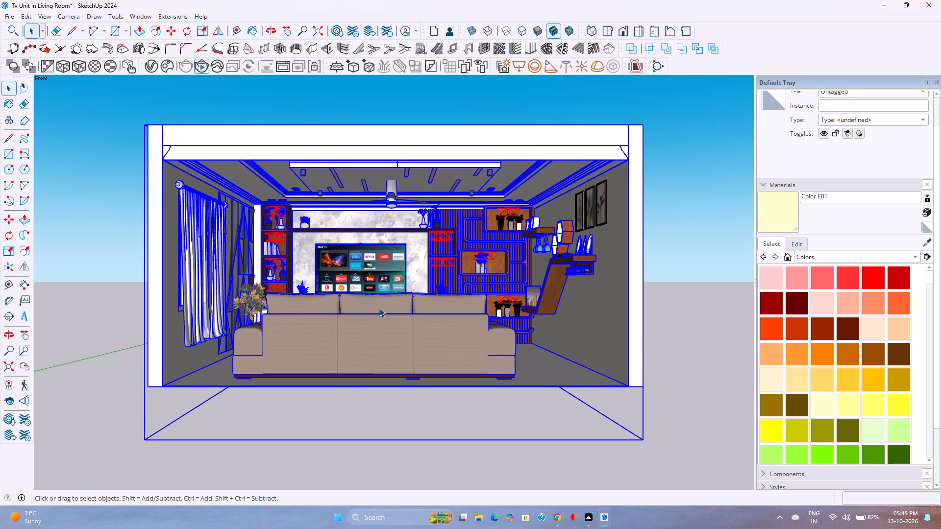
{"action": "scroll", "coordinate": [377, 308], "scroll_direction": "up", "scroll_amount": 3}
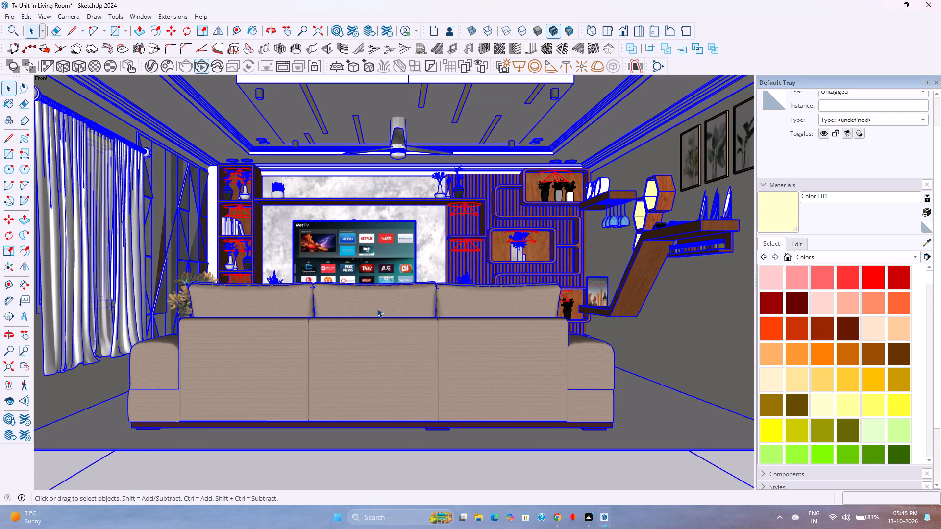
{"action": "key", "text": "Escape"}
{"action": "key", "text": "Escape"}
{"action": "scroll", "coordinate": [377, 308], "scroll_direction": "down", "scroll_amount": 6}
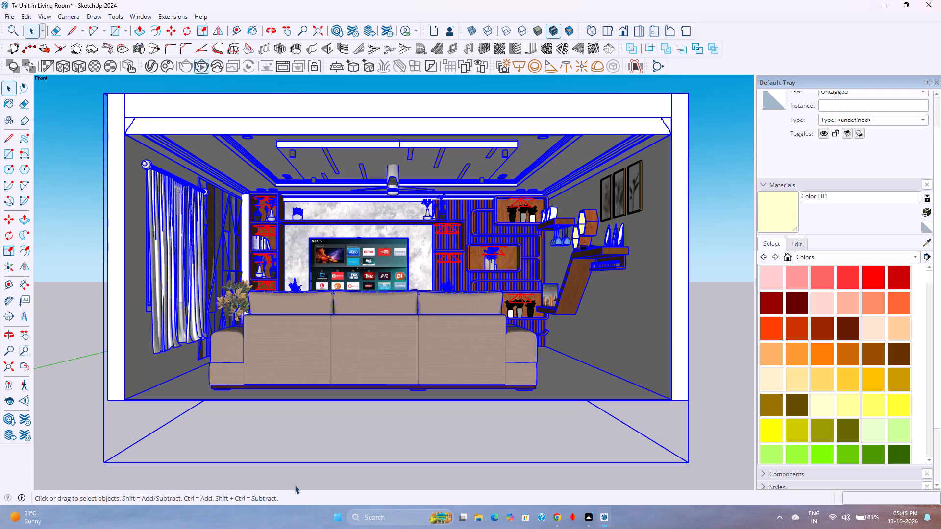
{"action": "left_click", "coordinate": [295, 485]}
{"action": "scroll", "coordinate": [364, 229], "scroll_direction": "up", "scroll_amount": 6}
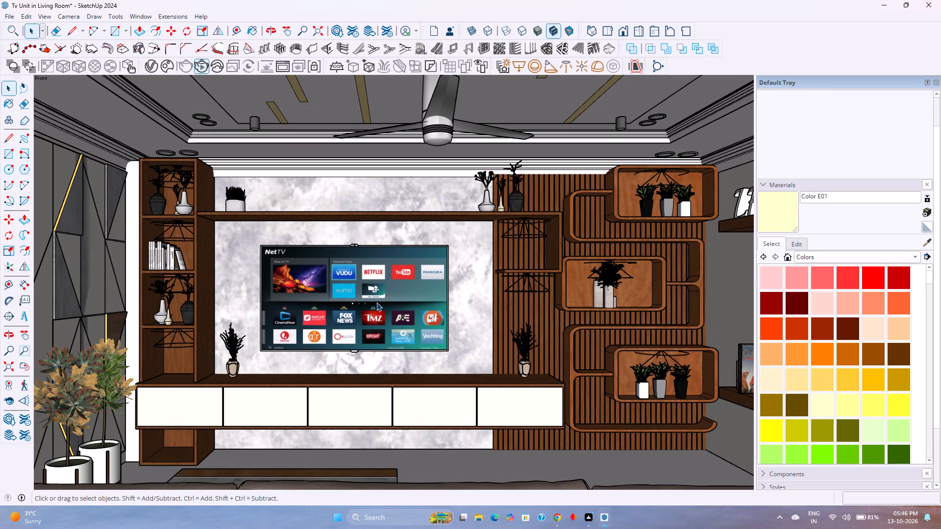
Start an interactive V-Ray render of the Front view of the TV wall.
{"action": "left_click", "coordinate": [198, 67]}
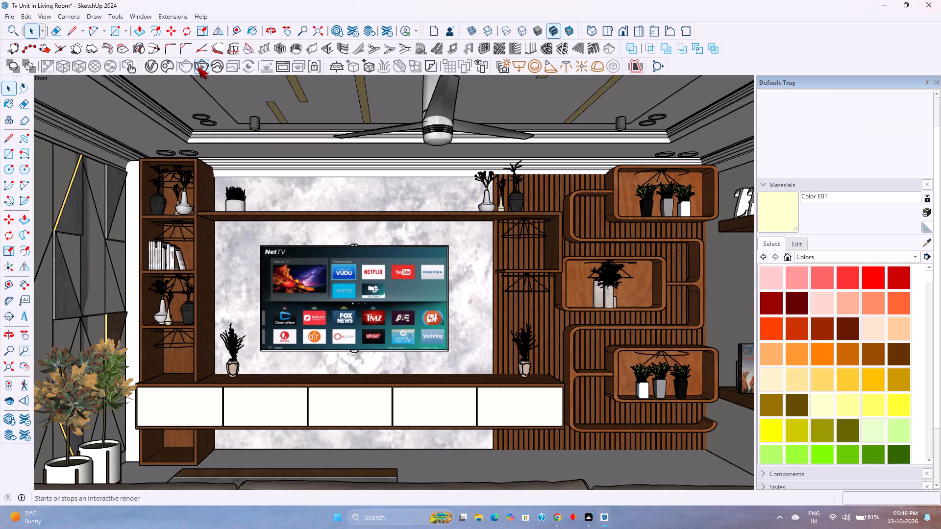
{"action": "left_click", "coordinate": [206, 69]}
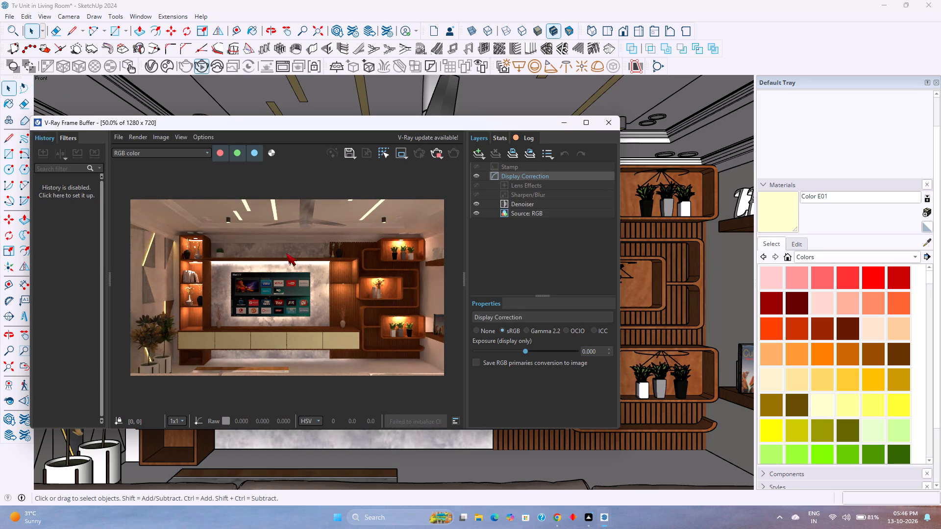
Set the Display Correction exposure of the render to 1.
{"action": "left_click", "coordinate": [608, 350]}
{"action": "triple_click", "coordinate": [608, 350]}
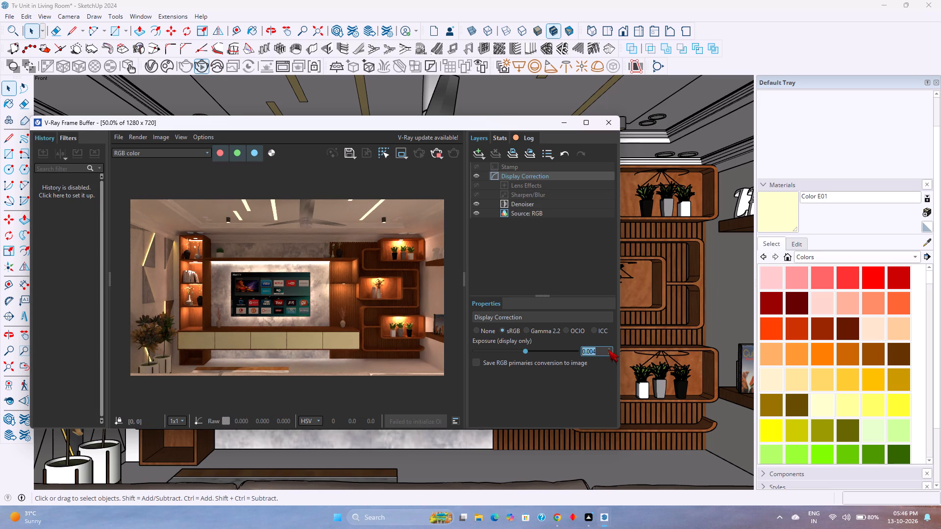
{"action": "triple_click", "coordinate": [608, 350]}
{"action": "left_click", "coordinate": [608, 350]}
{"action": "key", "text": "1"}
{"action": "key", "text": "Return"}
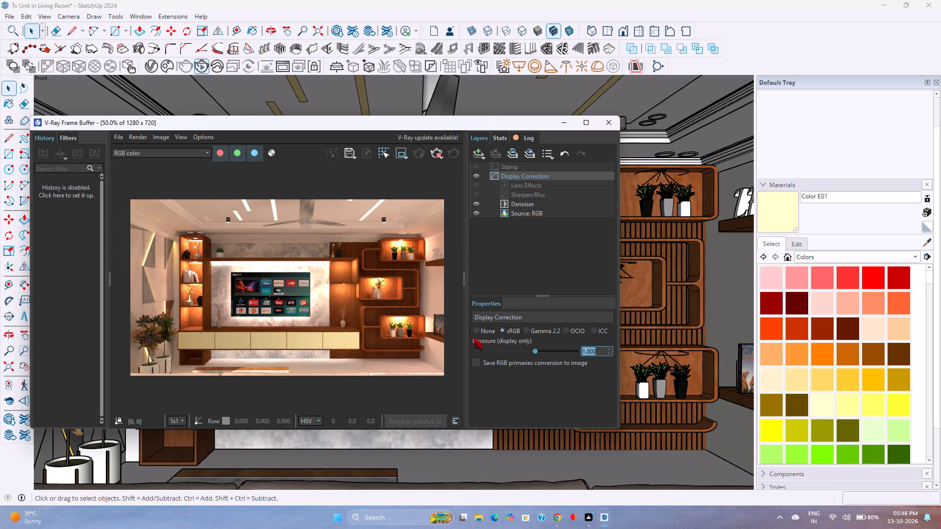
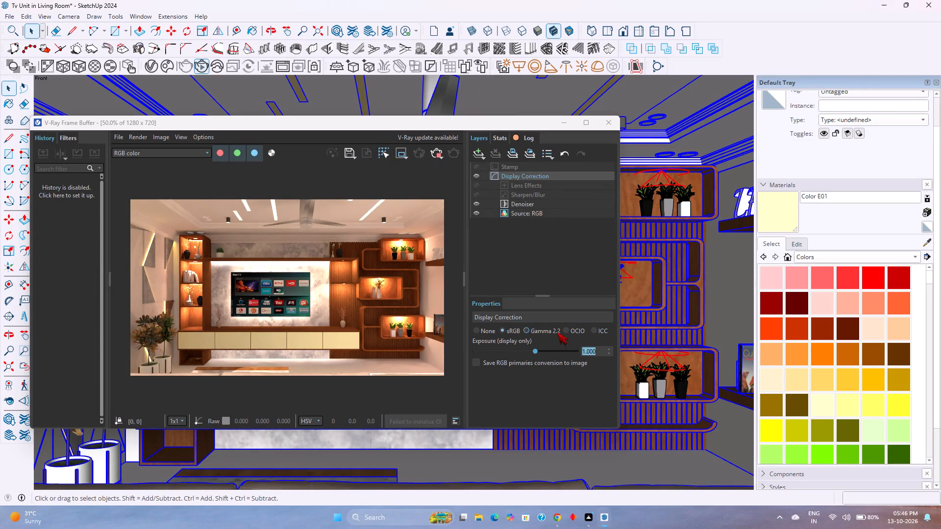
Set the Display Correction exposure of the render to 0.5.
{"action": "type", "text": "0.5"}
{"action": "left_click", "coordinate": [603, 350]}
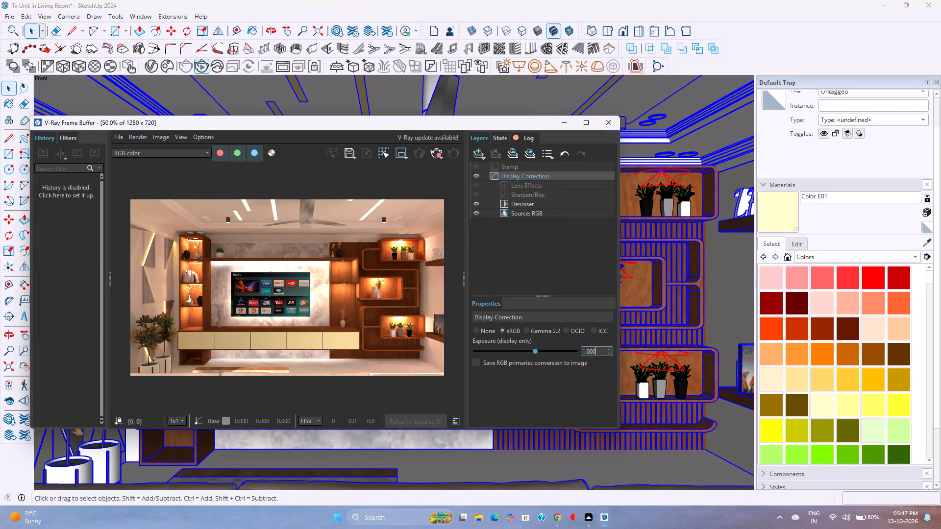
{"action": "key", "text": "BackSpace"}
{"action": "key", "text": "BackSpace"}
{"action": "key", "text": "BackSpace"}
{"action": "key", "text": "BackSpace"}
{"action": "key", "text": "BackSpace"}
{"action": "type", "text": "0.5"}
{"action": "key", "text": "Return"}
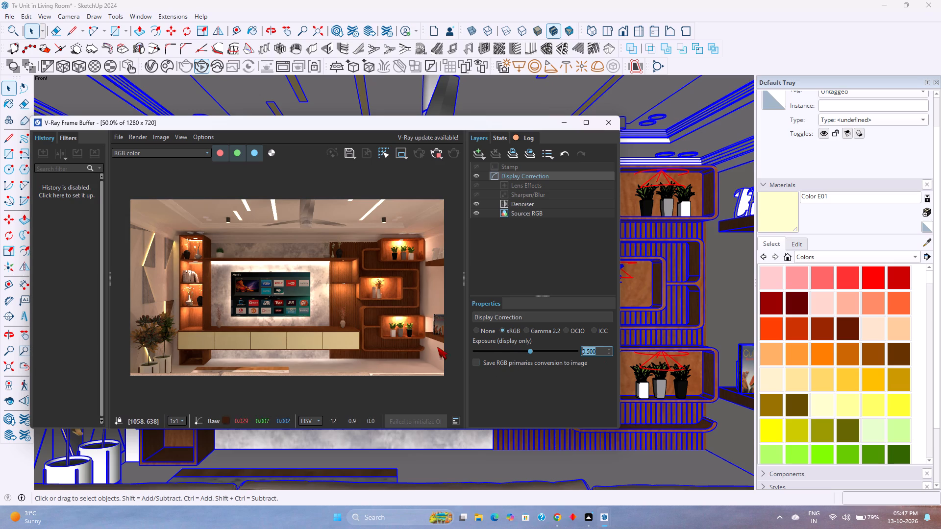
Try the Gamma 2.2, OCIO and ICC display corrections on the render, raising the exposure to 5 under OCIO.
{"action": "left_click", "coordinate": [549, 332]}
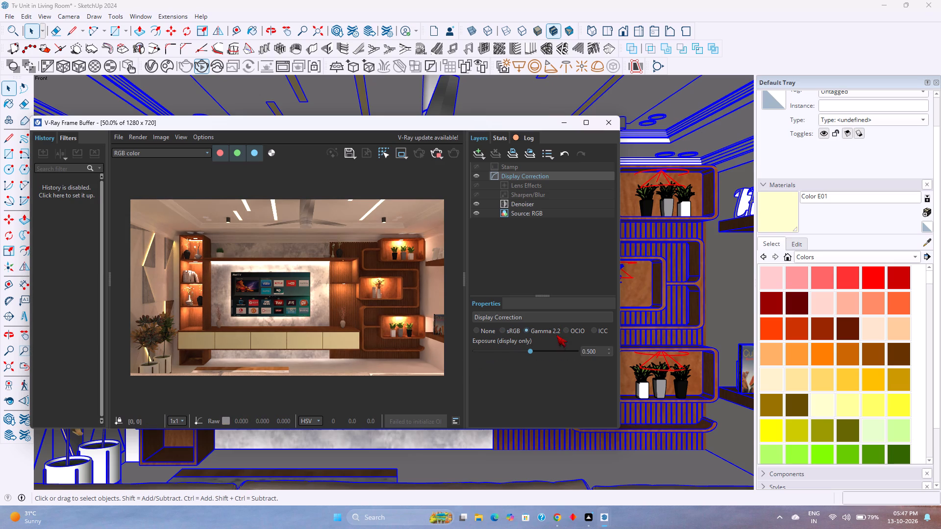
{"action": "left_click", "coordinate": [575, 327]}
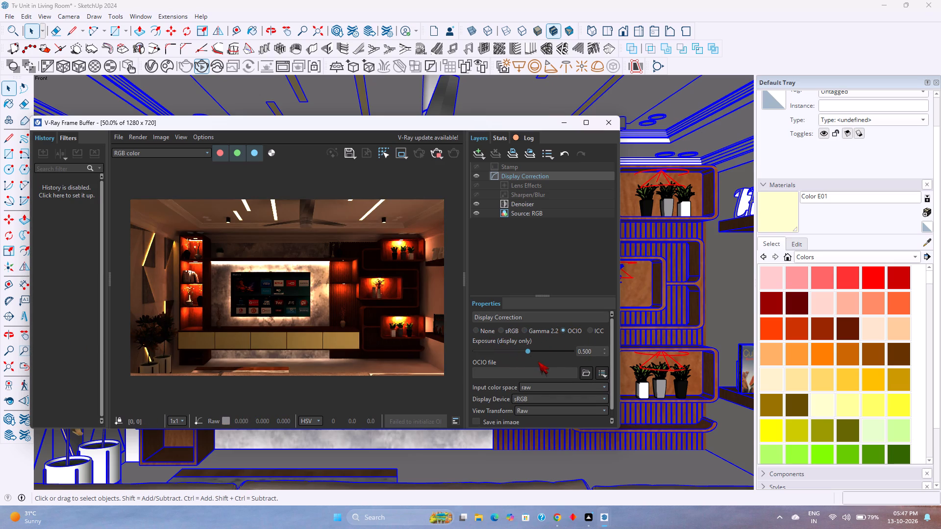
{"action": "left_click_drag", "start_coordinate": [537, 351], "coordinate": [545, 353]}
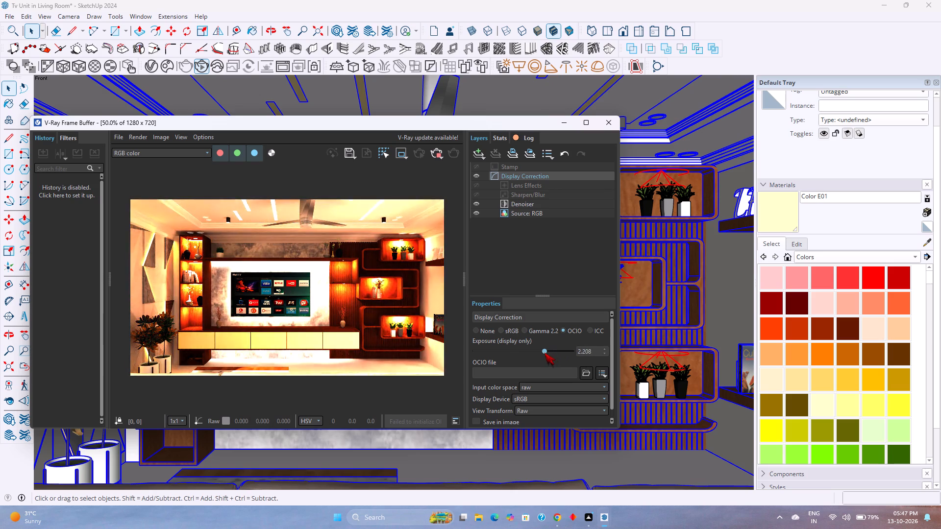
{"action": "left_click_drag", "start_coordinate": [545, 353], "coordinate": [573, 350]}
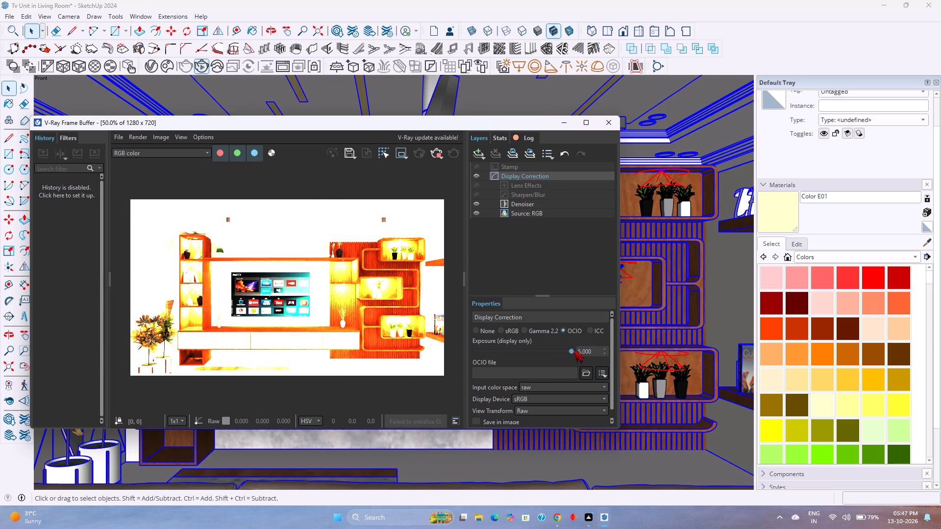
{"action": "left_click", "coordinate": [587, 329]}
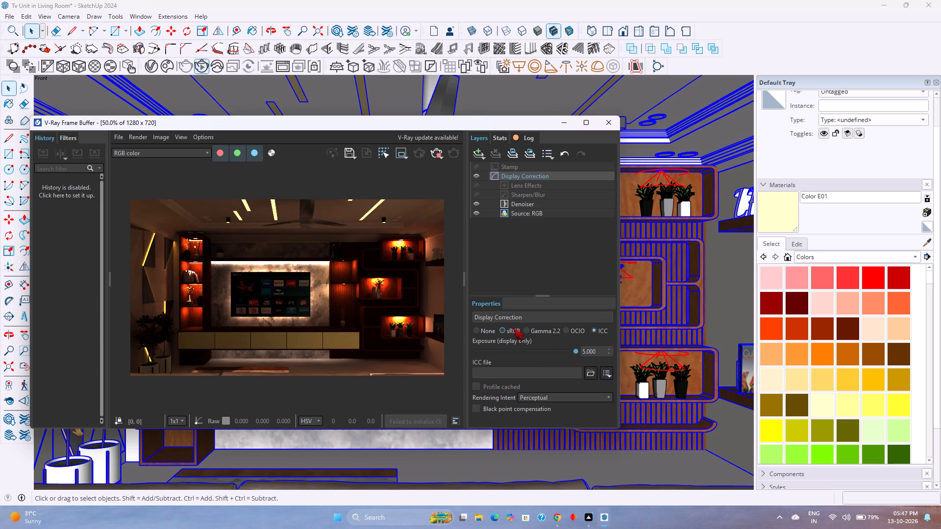
Switch the display correction back to sRGB with an exposure of 0.5.
{"action": "left_click", "coordinate": [513, 328]}
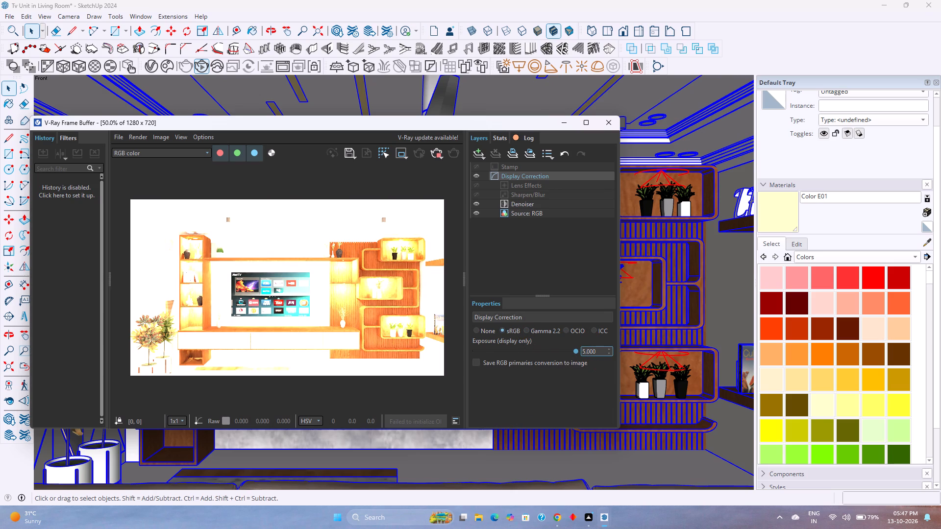
{"action": "double_click", "coordinate": [601, 351]}
{"action": "type", "text": "0.5"}
{"action": "key", "text": "Return"}
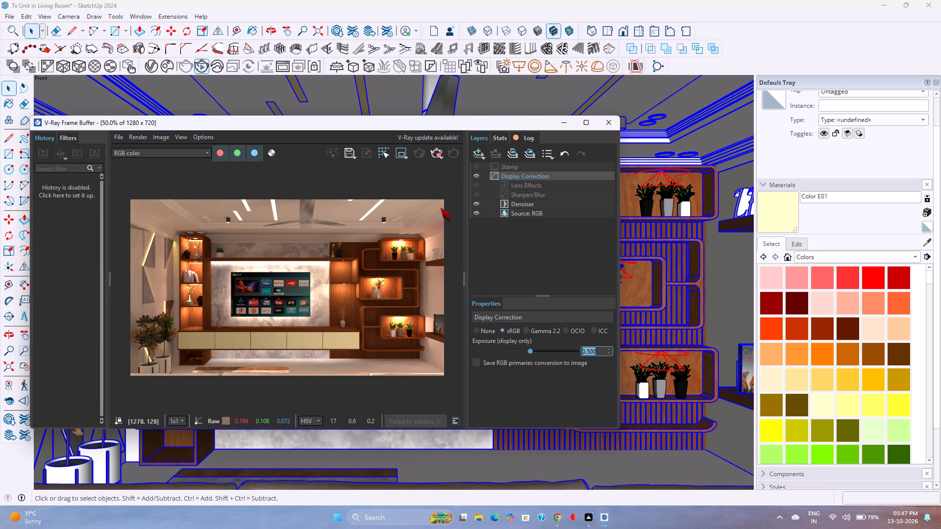
Minimize the V-Ray Frame Buffer and open the living room group for editing.
{"action": "left_click", "coordinate": [562, 121]}
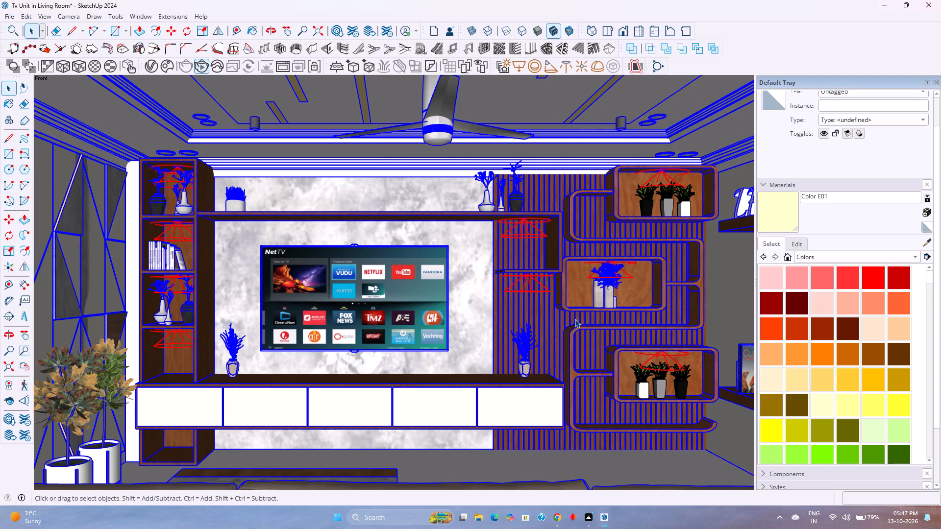
{"action": "double_click", "coordinate": [568, 372]}
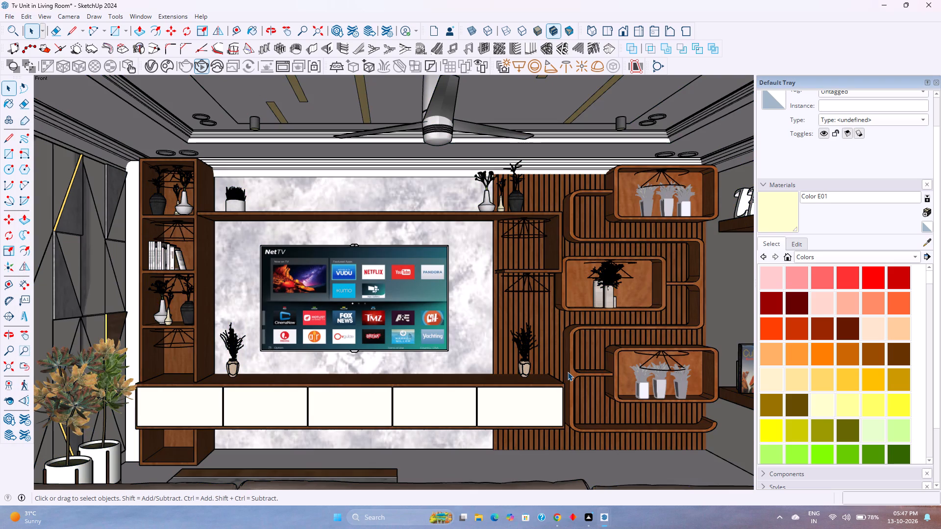
Examine the room from outside its open front, around the sofa and the side wall with shelves and framed plant pictures.
{"action": "scroll", "coordinate": [559, 380], "scroll_direction": "down", "scroll_amount": 3}
{"action": "middle_click_drag", "start_coordinate": [565, 383], "coordinate": [577, 436]}
{"action": "scroll", "coordinate": [573, 430], "scroll_direction": "down", "scroll_amount": 4}
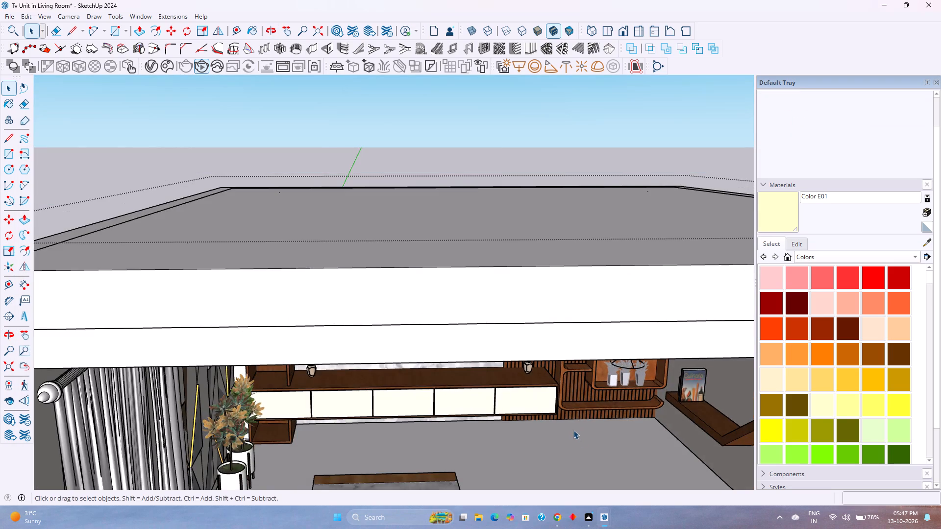
{"action": "scroll", "coordinate": [573, 430], "scroll_direction": "down", "scroll_amount": 2}
{"action": "middle_click_drag", "start_coordinate": [566, 428], "coordinate": [402, 358], "text": "shift"}
{"action": "middle_click_drag", "start_coordinate": [416, 364], "coordinate": [417, 364]}
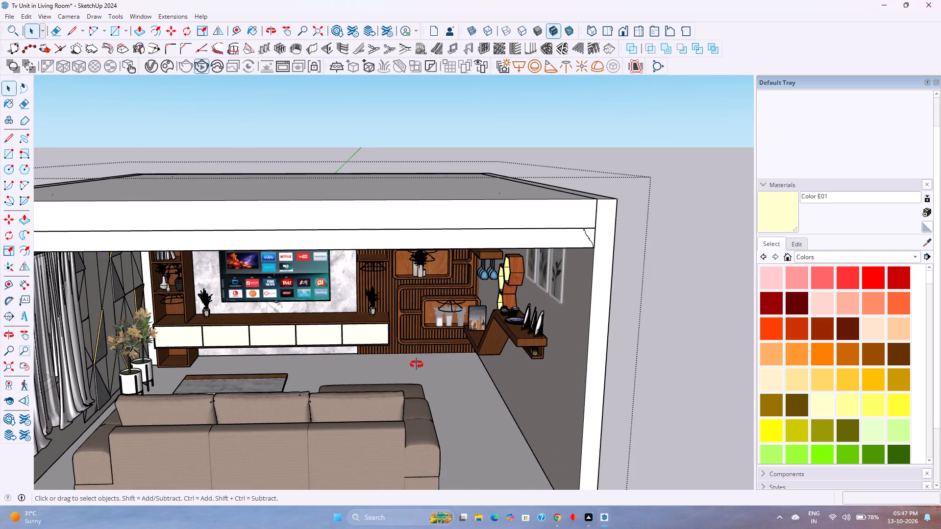
{"action": "middle_click_drag", "start_coordinate": [417, 364], "coordinate": [456, 354]}
{"action": "scroll", "coordinate": [456, 354], "scroll_direction": "up", "scroll_amount": 4}
{"action": "middle_click_drag", "start_coordinate": [476, 369], "coordinate": [478, 369]}
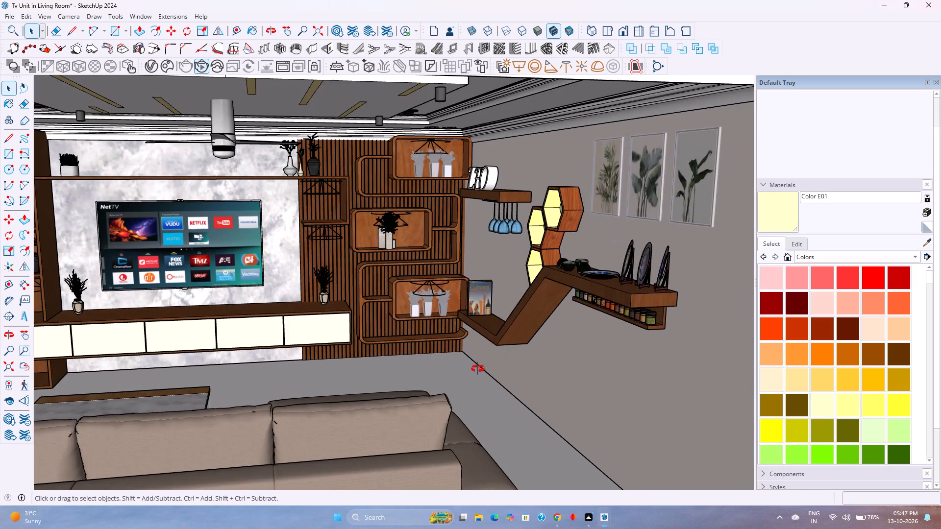
{"action": "middle_click_drag", "start_coordinate": [478, 369], "coordinate": [502, 362]}
{"action": "scroll", "coordinate": [503, 362], "scroll_direction": "down", "scroll_amount": 3}
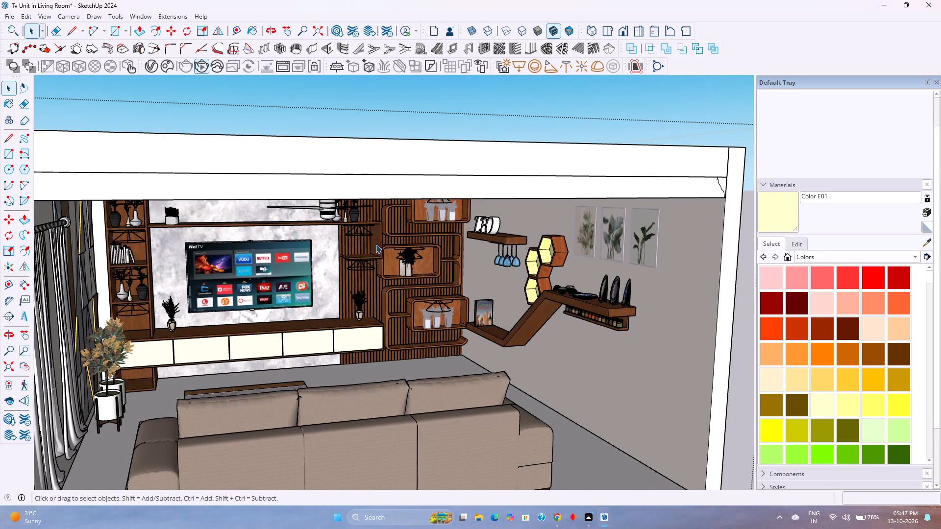
Search 3D Warehouse models for "standing lamp".
{"action": "left_click", "coordinate": [148, 13]}
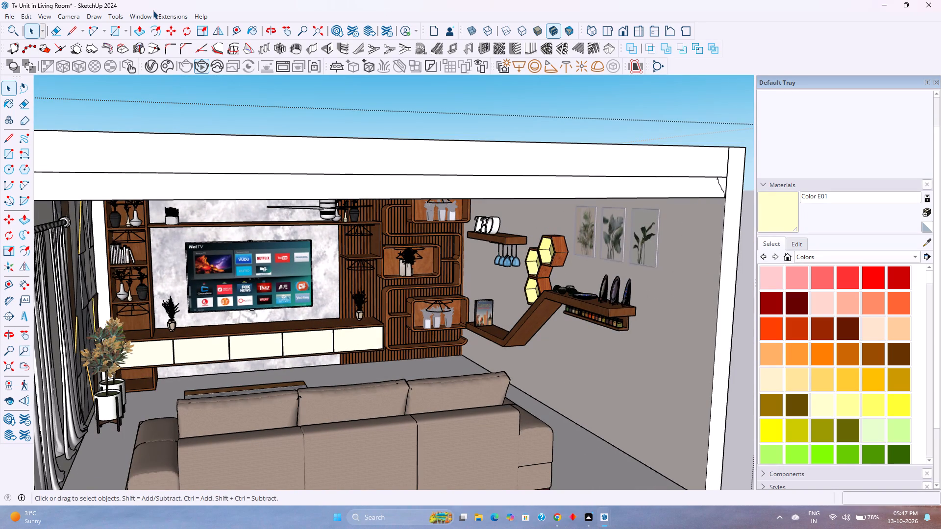
{"action": "left_click", "coordinate": [146, 15]}
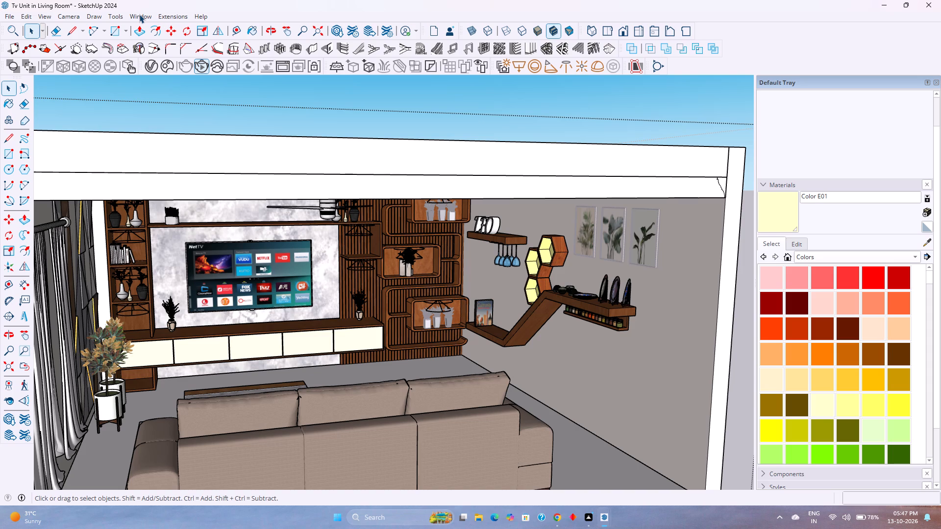
{"action": "left_click", "coordinate": [139, 14]}
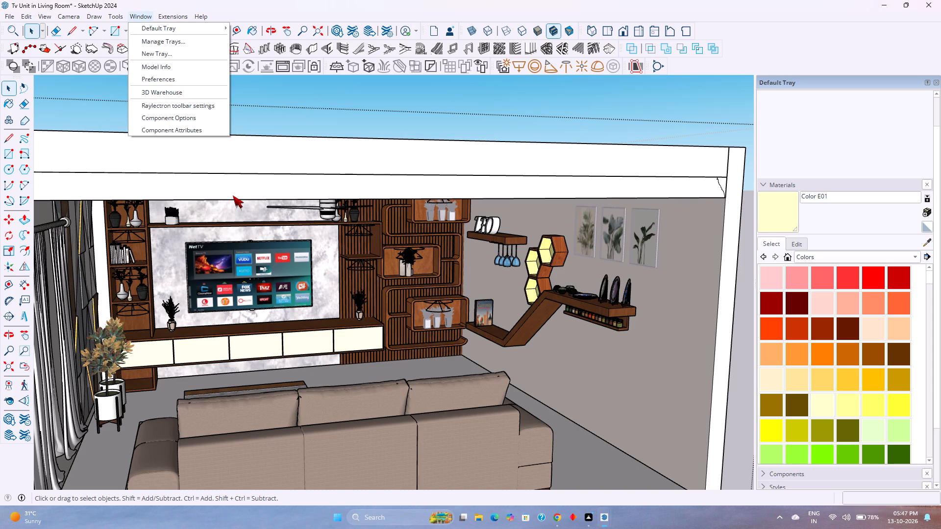
{"action": "left_click", "coordinate": [193, 91]}
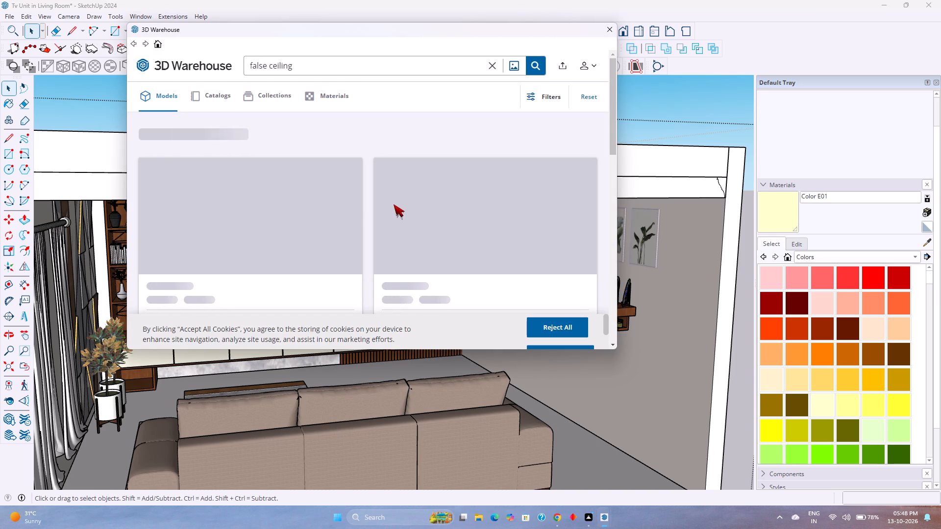
{"action": "left_click", "coordinate": [491, 64]}
{"action": "left_click", "coordinate": [486, 64]}
{"action": "type", "text": "satn"}
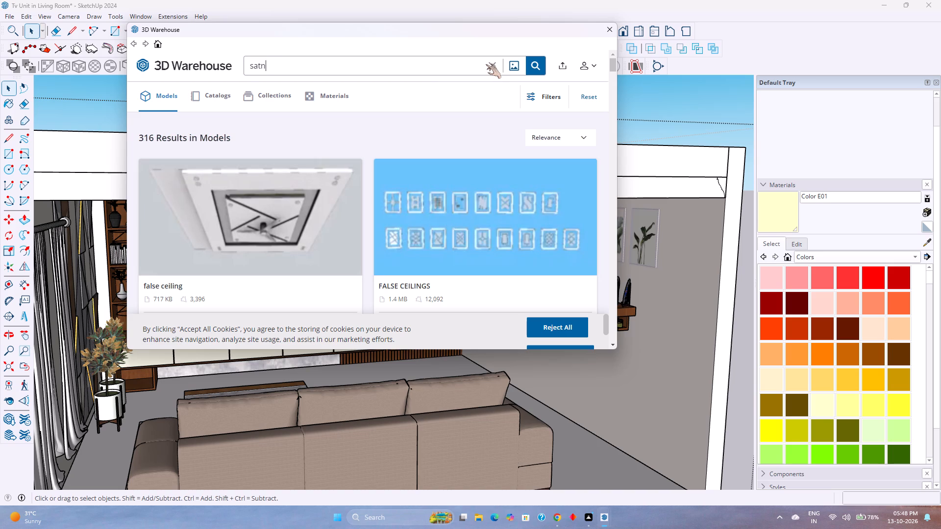
{"action": "key", "text": "BackSpace"}
{"action": "key", "text": "BackSpace"}
{"action": "key", "text": "BackSpace"}
{"action": "type", "text": "tanding la"}
{"action": "key", "text": "space"}
{"action": "key", "text": "BackSpace"}
{"action": "type", "text": "mp"}
{"action": "key", "text": "Return"}
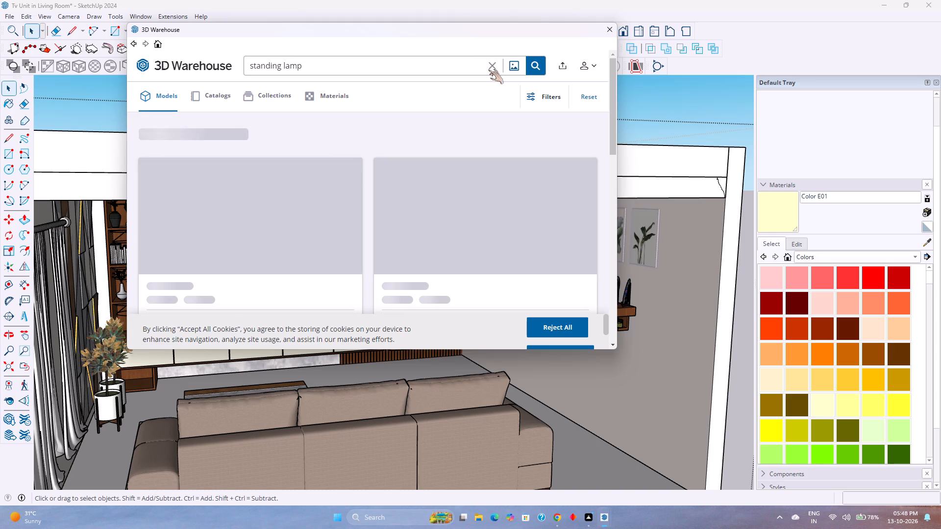
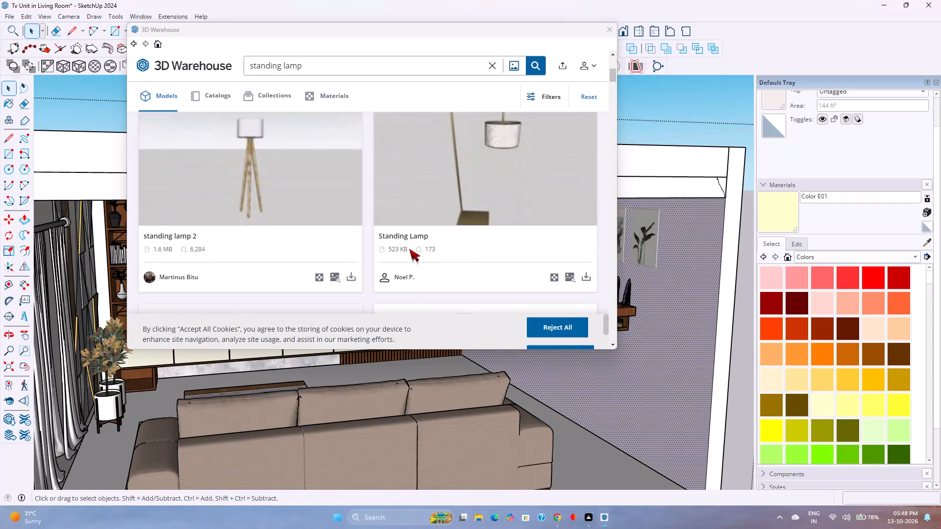
Browse the standing lamp models in the search results for one that suits the living room.
{"action": "scroll", "coordinate": [408, 249], "scroll_direction": "down", "scroll_amount": 9}
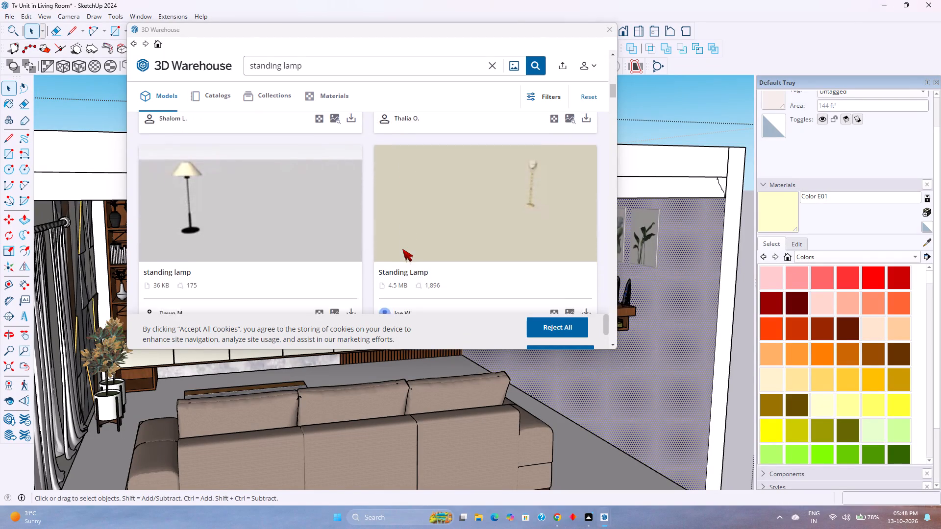
{"action": "scroll", "coordinate": [402, 249], "scroll_direction": "down", "scroll_amount": 8}
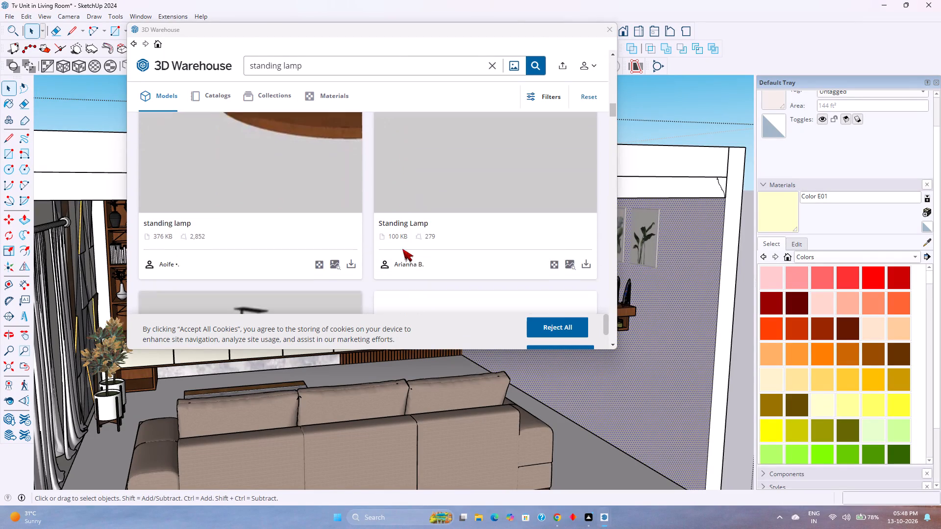
{"action": "scroll", "coordinate": [402, 249], "scroll_direction": "down", "scroll_amount": 6}
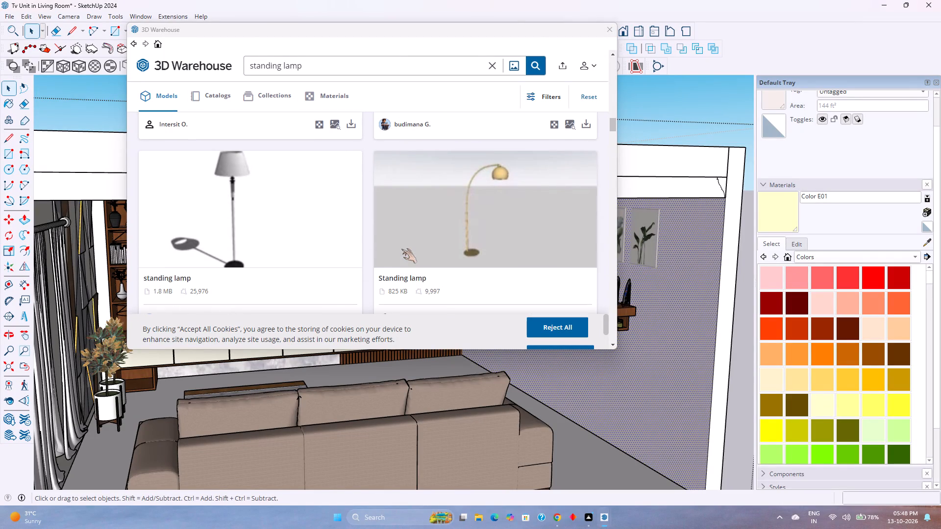
{"action": "scroll", "coordinate": [393, 240], "scroll_direction": "down", "scroll_amount": 2}
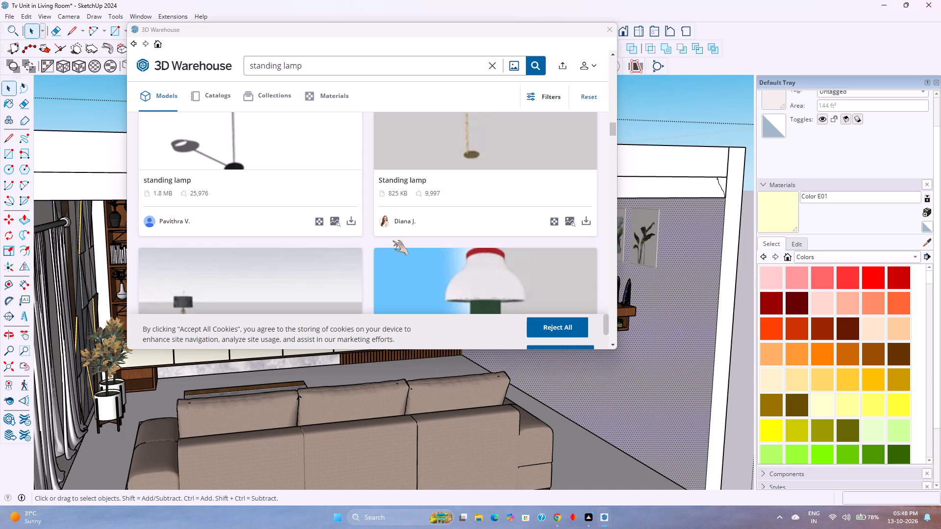
{"action": "scroll", "coordinate": [393, 240], "scroll_direction": "down", "scroll_amount": 5}
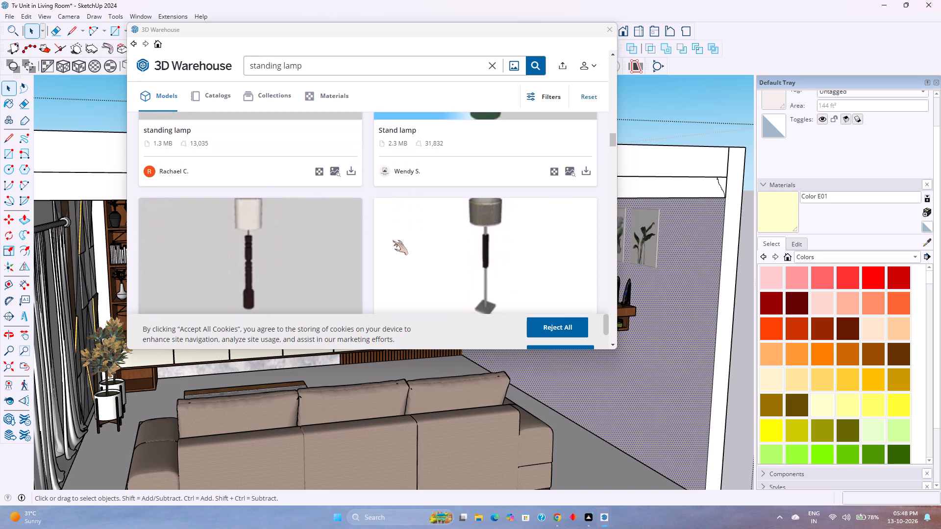
{"action": "scroll", "coordinate": [393, 240], "scroll_direction": "down", "scroll_amount": 4}
{"action": "scroll", "coordinate": [393, 240], "scroll_direction": "up", "scroll_amount": 2}
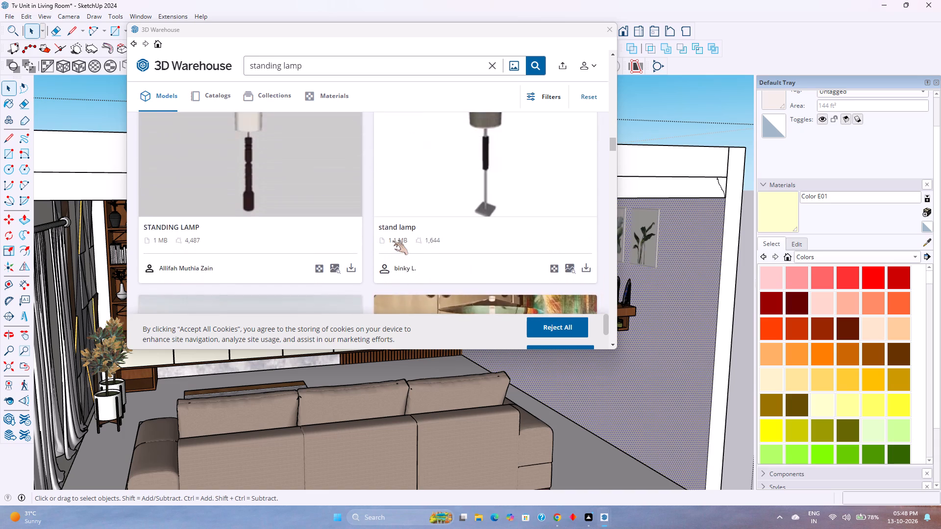
{"action": "scroll", "coordinate": [393, 240], "scroll_direction": "down", "scroll_amount": 8}
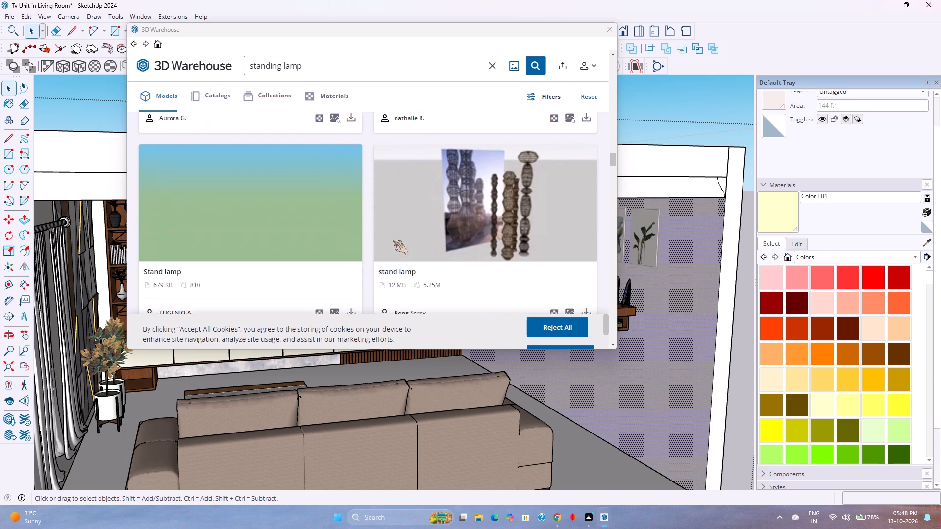
{"action": "scroll", "coordinate": [393, 240], "scroll_direction": "down", "scroll_amount": 4}
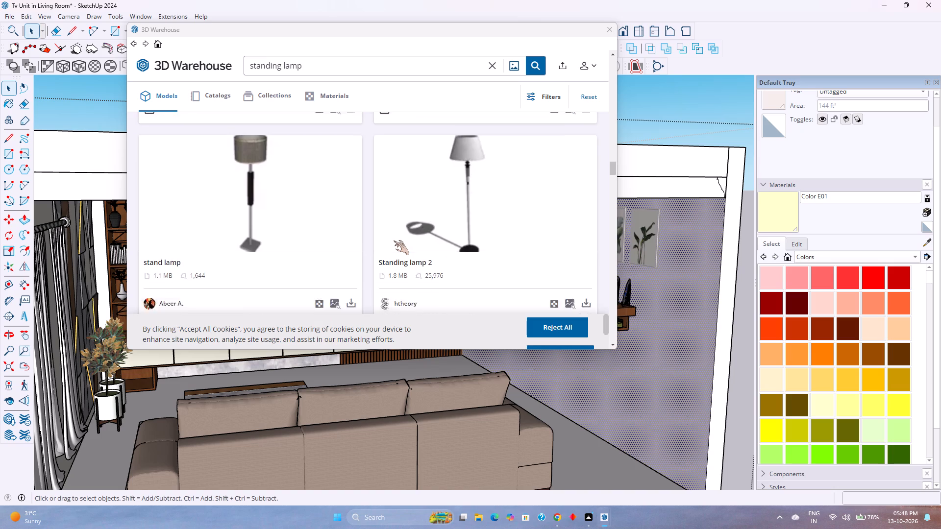
{"action": "scroll", "coordinate": [394, 240], "scroll_direction": "down", "scroll_amount": 1}
{"action": "scroll", "coordinate": [394, 240], "scroll_direction": "up", "scroll_amount": 1}
{"action": "scroll", "coordinate": [394, 240], "scroll_direction": "down", "scroll_amount": 4}
{"action": "scroll", "coordinate": [394, 240], "scroll_direction": "up", "scroll_amount": 1}
{"action": "scroll", "coordinate": [394, 240], "scroll_direction": "down", "scroll_amount": 2}
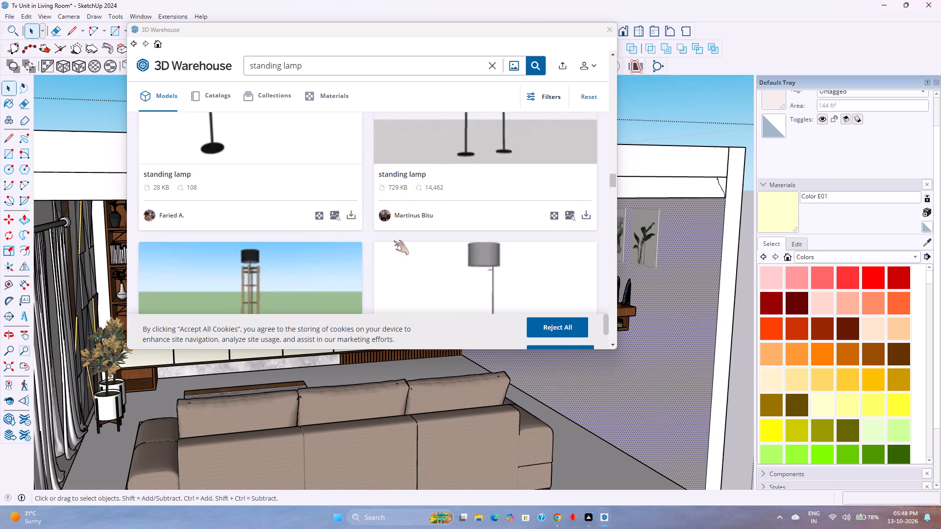
{"action": "scroll", "coordinate": [394, 240], "scroll_direction": "down", "scroll_amount": 3}
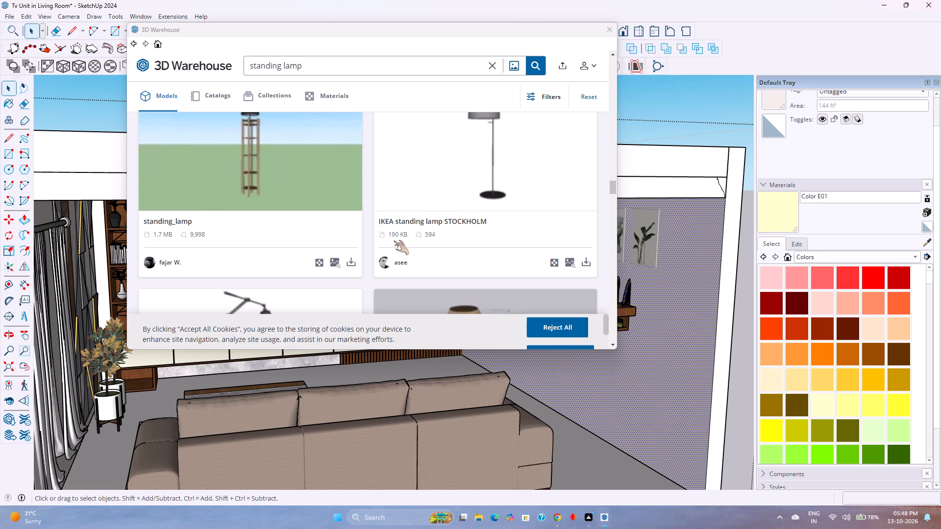
{"action": "scroll", "coordinate": [394, 240], "scroll_direction": "up", "scroll_amount": 3}
{"action": "scroll", "coordinate": [394, 240], "scroll_direction": "down", "scroll_amount": 6}
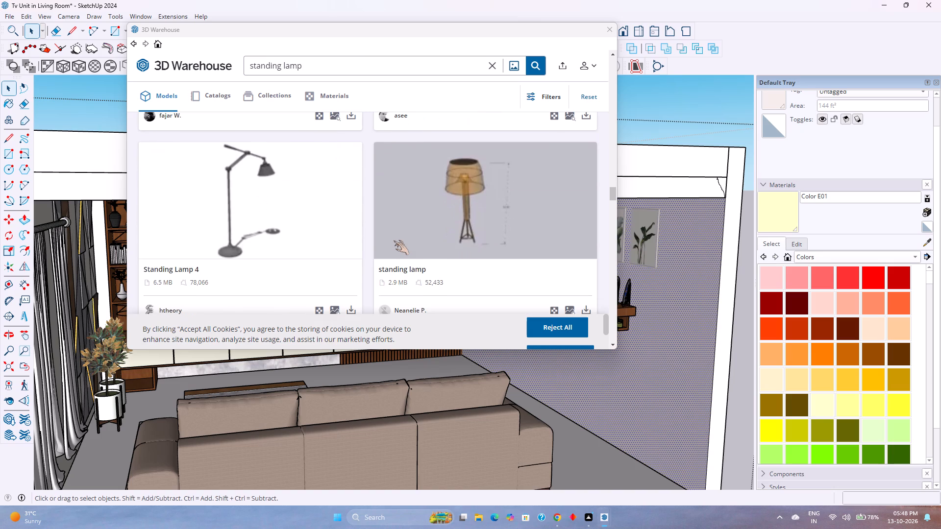
{"action": "scroll", "coordinate": [394, 240], "scroll_direction": "down", "scroll_amount": 2}
{"action": "scroll", "coordinate": [544, 229], "scroll_direction": "down", "scroll_amount": 3}
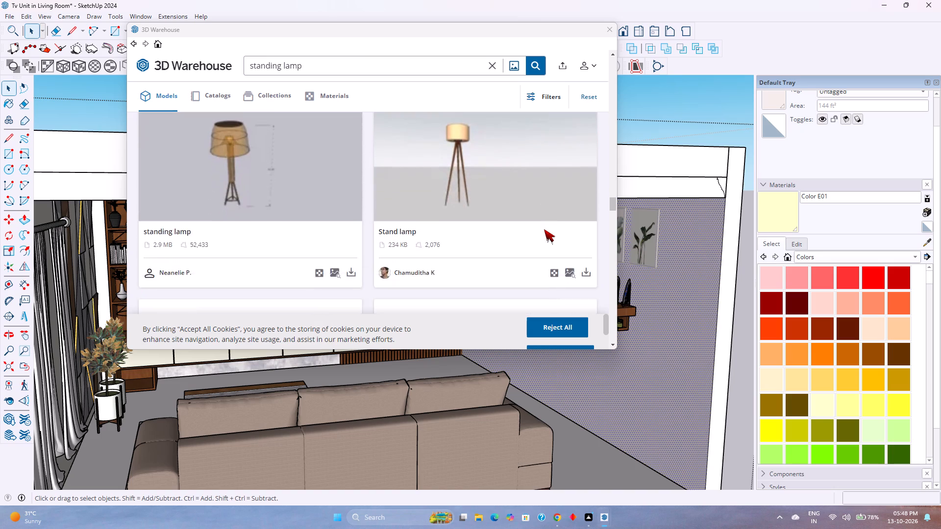
{"action": "scroll", "coordinate": [544, 229], "scroll_direction": "up", "scroll_amount": 4}
{"action": "scroll", "coordinate": [544, 229], "scroll_direction": "down", "scroll_amount": 5}
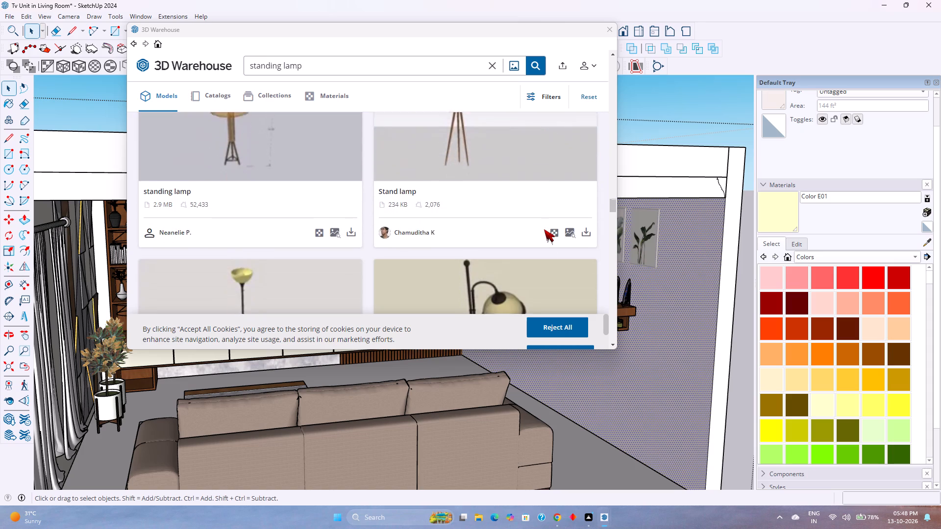
{"action": "scroll", "coordinate": [544, 229], "scroll_direction": "up", "scroll_amount": 3}
{"action": "scroll", "coordinate": [544, 229], "scroll_direction": "down", "scroll_amount": 4}
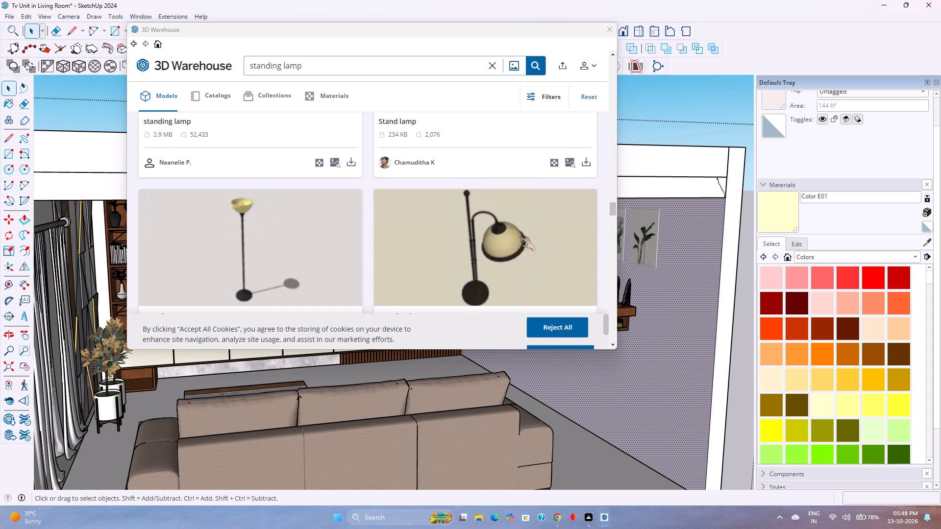
{"action": "scroll", "coordinate": [399, 248], "scroll_direction": "down", "scroll_amount": 6}
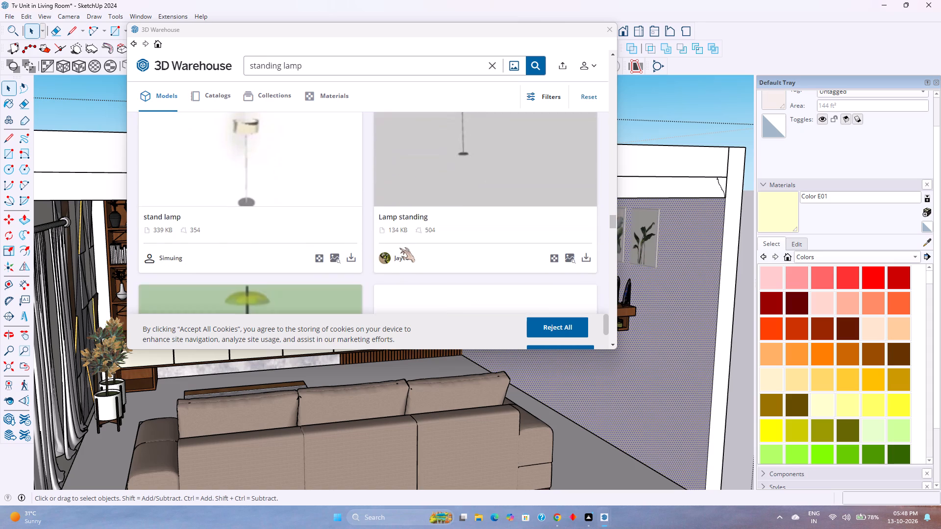
{"action": "scroll", "coordinate": [295, 236], "scroll_direction": "down", "scroll_amount": 3}
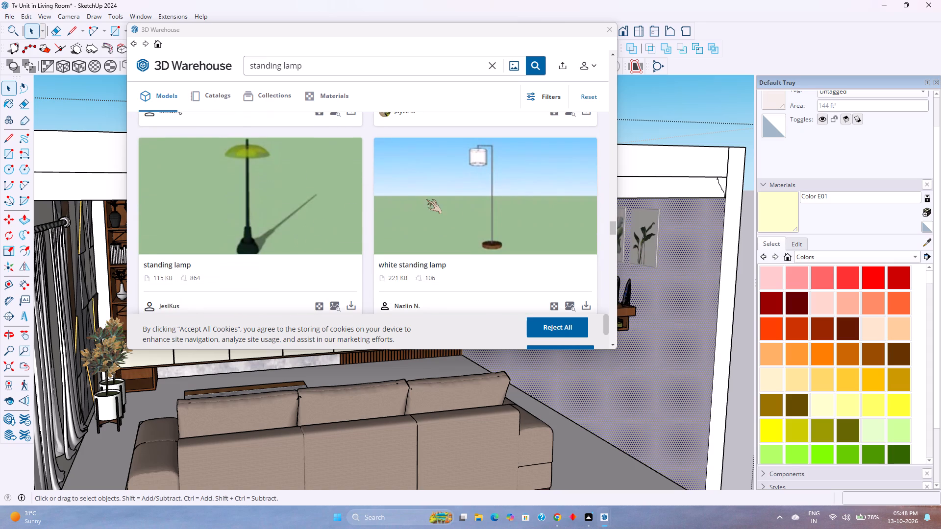
{"action": "scroll", "coordinate": [448, 210], "scroll_direction": "down", "scroll_amount": 5}
{"action": "scroll", "coordinate": [448, 210], "scroll_direction": "up", "scroll_amount": 2}
{"action": "scroll", "coordinate": [344, 227], "scroll_direction": "down", "scroll_amount": 7}
{"action": "scroll", "coordinate": [355, 230], "scroll_direction": "up", "scroll_amount": 2}
{"action": "scroll", "coordinate": [355, 230], "scroll_direction": "down", "scroll_amount": 3}
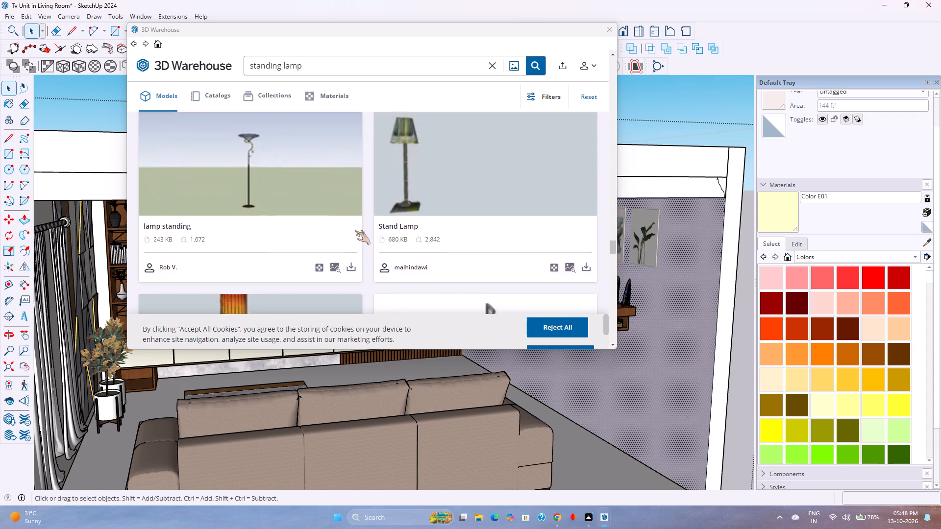
{"action": "scroll", "coordinate": [355, 230], "scroll_direction": "down", "scroll_amount": 1}
Load the 652 KB Stand Lamp with the orange cylindrical shade into the model and place it outside the room.
{"action": "left_click", "coordinate": [353, 297]}
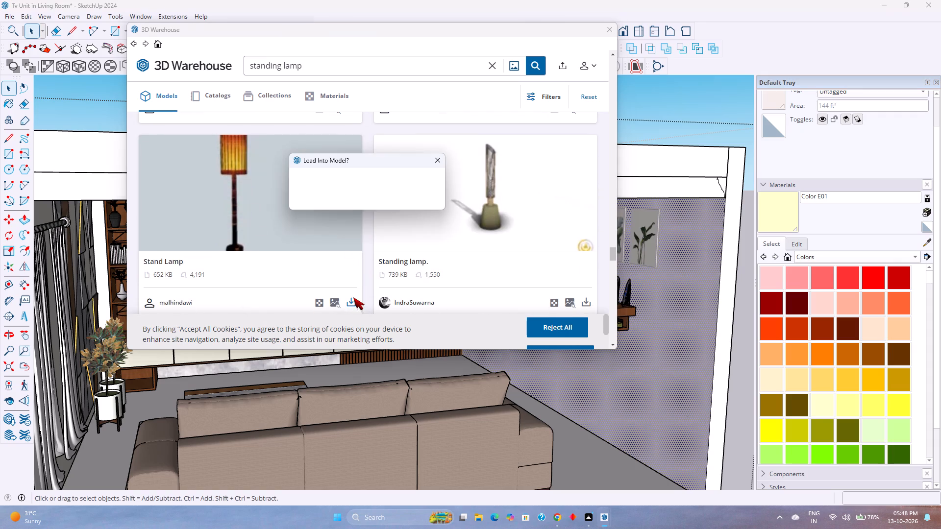
{"action": "left_click", "coordinate": [339, 200]}
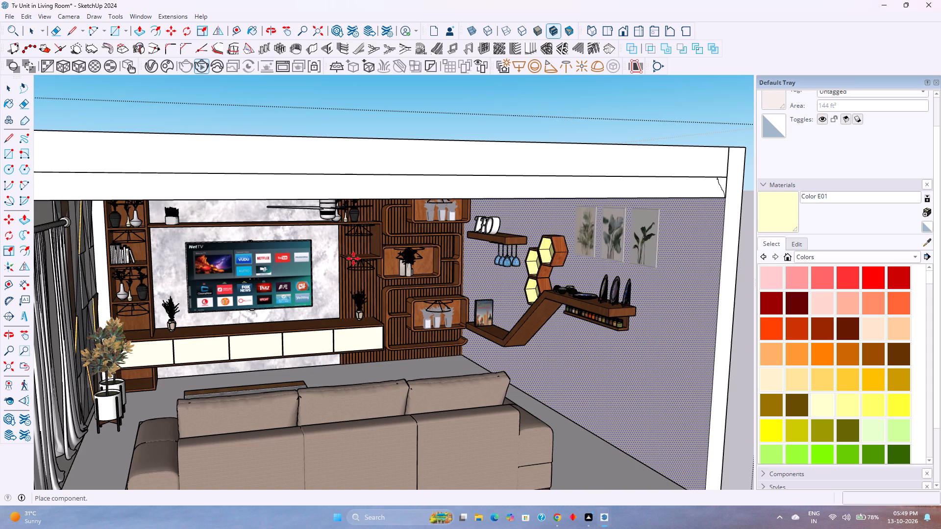
{"action": "scroll", "coordinate": [470, 346], "scroll_direction": "down", "scroll_amount": 4}
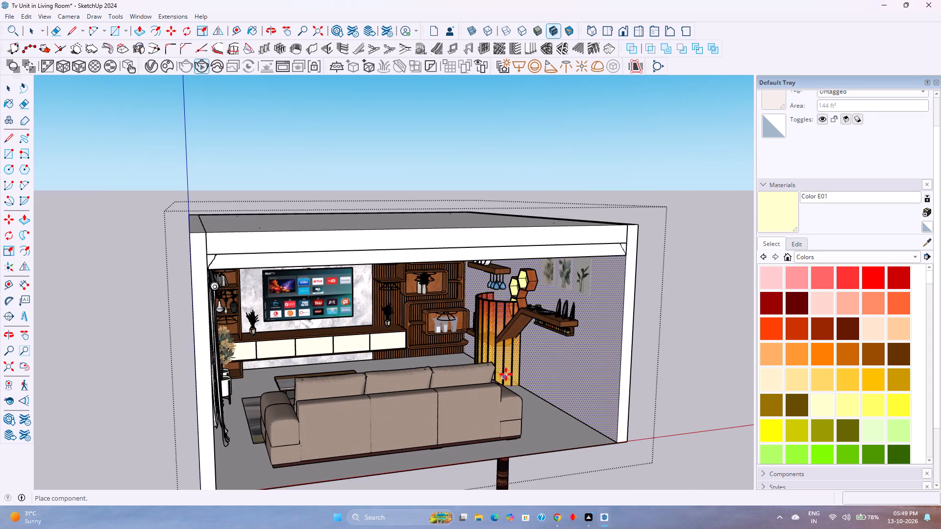
{"action": "scroll", "coordinate": [438, 353], "scroll_direction": "down", "scroll_amount": 5}
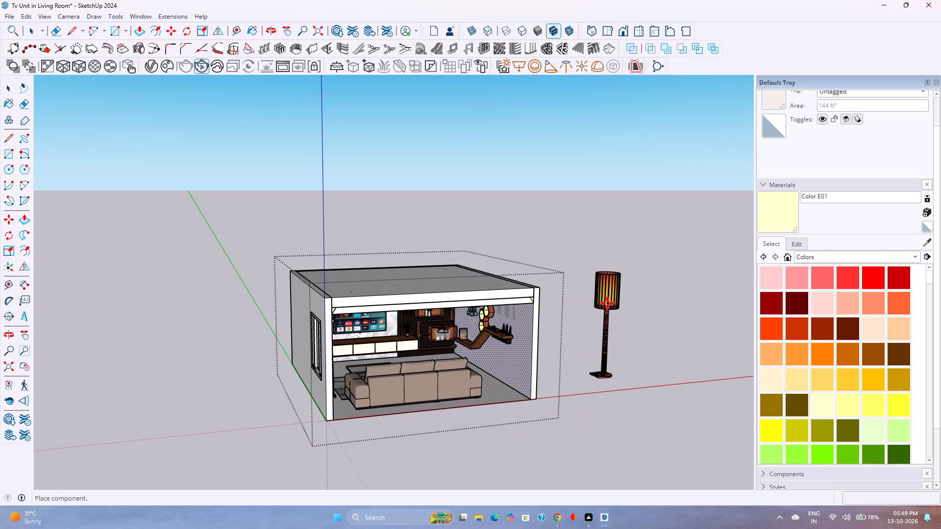
{"action": "left_click", "coordinate": [607, 303]}
Scale the placed standing lamp down uniformly to a size closer to the room's furniture.
{"action": "scroll", "coordinate": [615, 368], "scroll_direction": "up", "scroll_amount": 2}
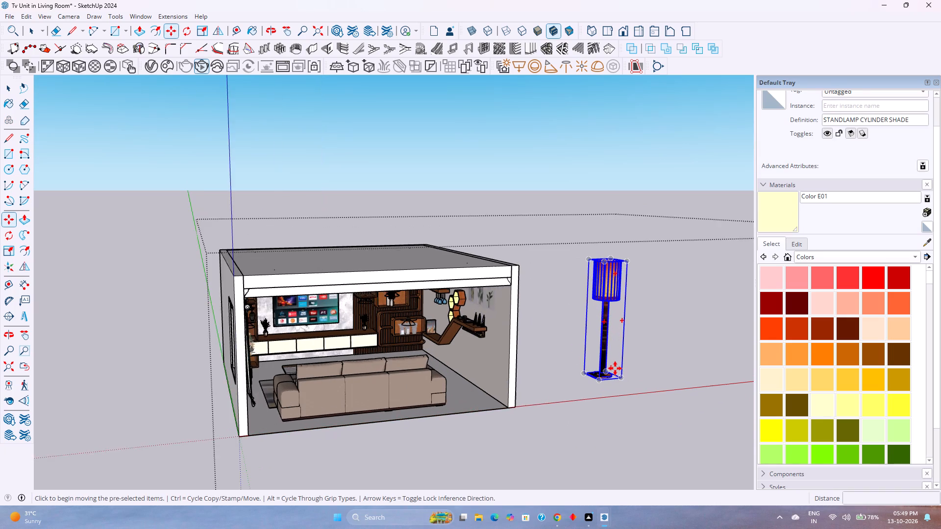
{"action": "scroll", "coordinate": [615, 368], "scroll_direction": "up", "scroll_amount": 1}
{"action": "key", "text": "s"}
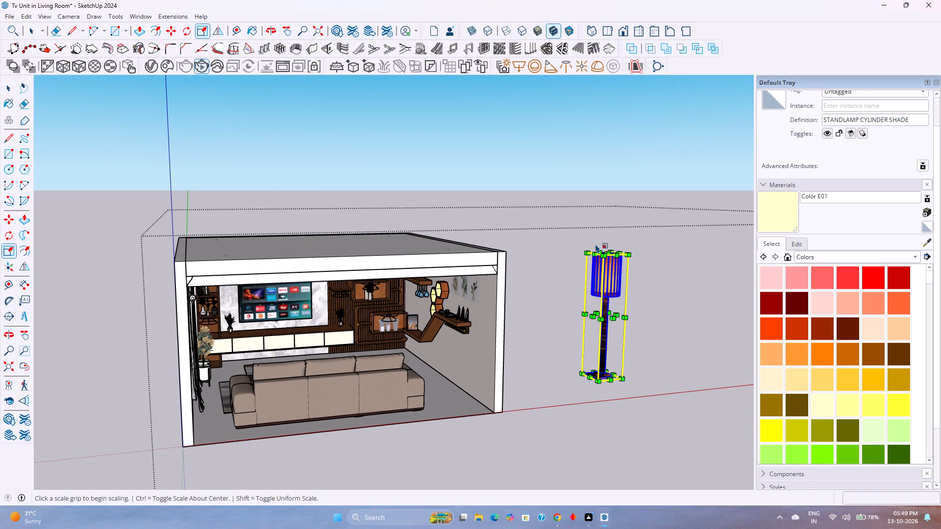
{"action": "scroll", "coordinate": [595, 244], "scroll_direction": "up", "scroll_amount": 4}
{"action": "left_click", "coordinate": [619, 252]}
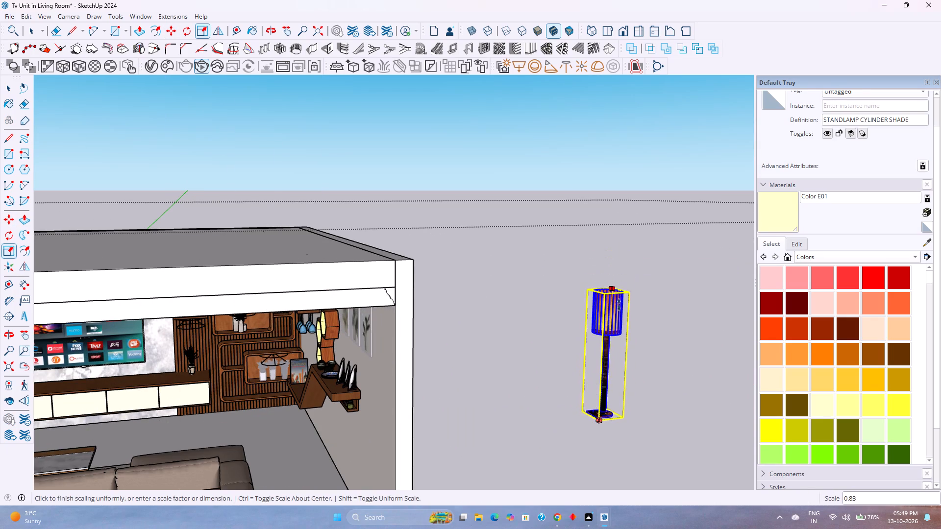
{"action": "left_click", "coordinate": [622, 371]}
Move the standing lamp by its base into the room, onto the floor between the sofa and the shelved side wall.
{"action": "middle_click_drag", "start_coordinate": [541, 447], "coordinate": [531, 420]}
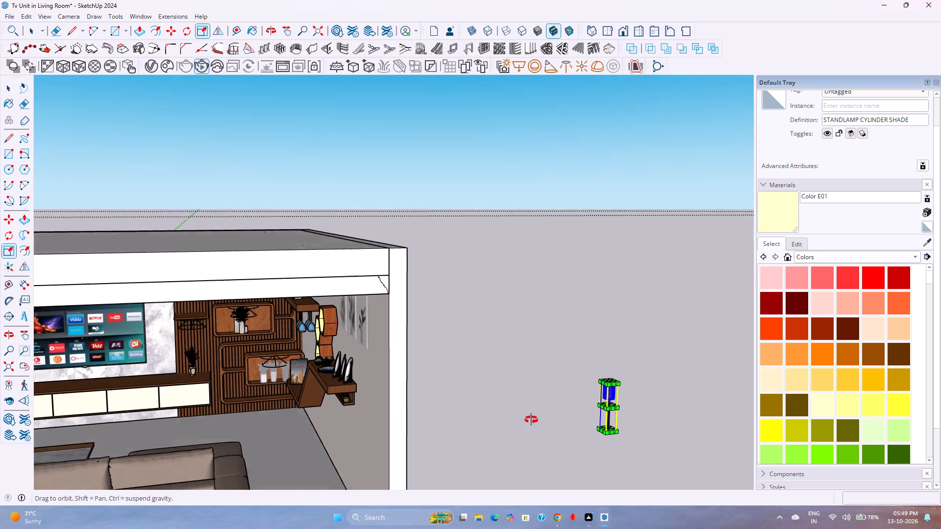
{"action": "middle_click_drag", "start_coordinate": [531, 420], "coordinate": [526, 398]}
{"action": "scroll", "coordinate": [526, 398], "scroll_direction": "down", "scroll_amount": 3}
{"action": "key", "text": "m"}
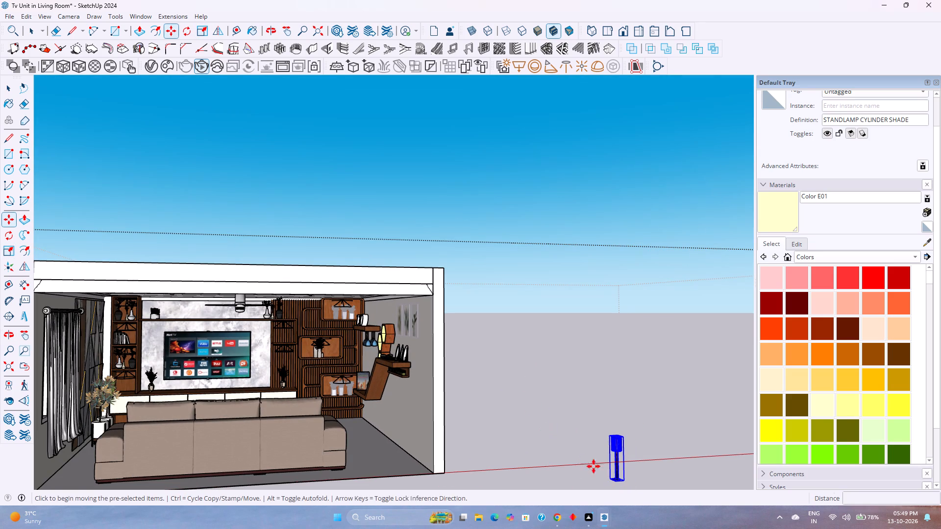
{"action": "left_click", "coordinate": [616, 481]}
{"action": "scroll", "coordinate": [363, 439], "scroll_direction": "up", "scroll_amount": 3}
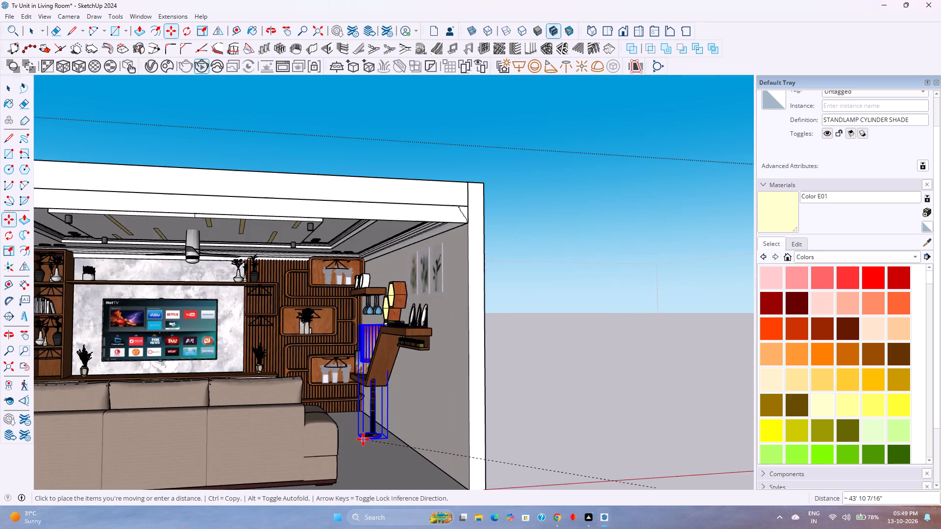
{"action": "scroll", "coordinate": [363, 439], "scroll_direction": "up", "scroll_amount": 3}
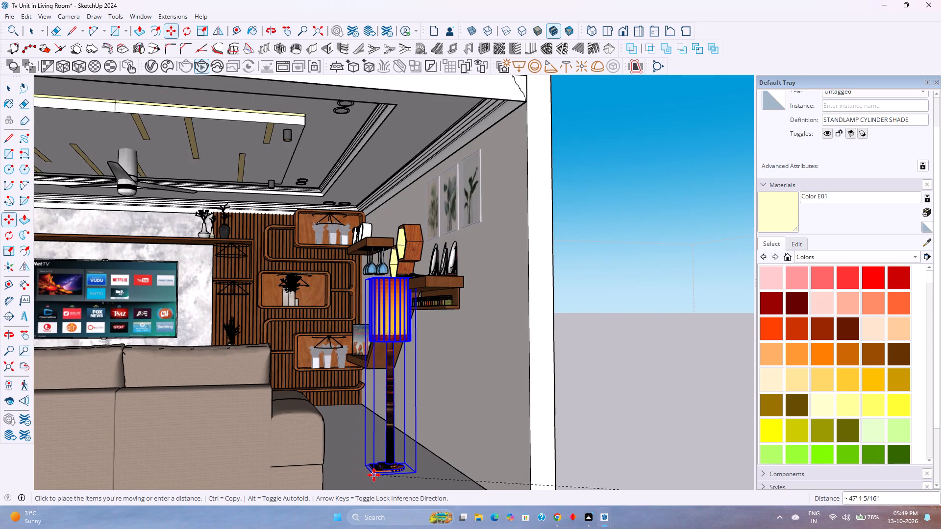
{"action": "left_click", "coordinate": [374, 475]}
Scale the standing lamp down uniformly by a factor of about 0.78.
{"action": "key", "text": "s"}
{"action": "middle_click_drag", "start_coordinate": [399, 391], "coordinate": [401, 471]}
{"action": "left_click", "coordinate": [409, 361]}
{"action": "left_click", "coordinate": [398, 399]}
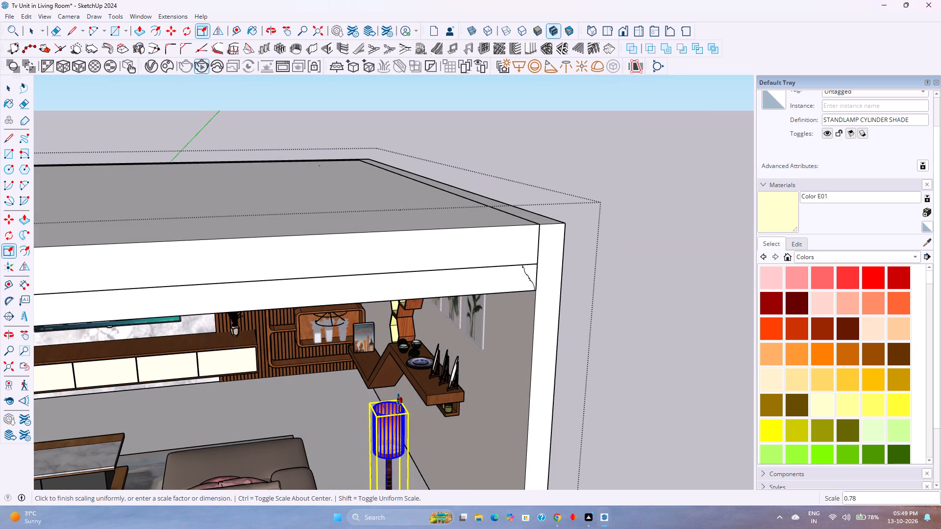
Move the standing lamp about 10 inches across the floor toward the side wall.
{"action": "middle_click_drag", "start_coordinate": [399, 405], "coordinate": [370, 303]}
{"action": "middle_click_drag", "start_coordinate": [352, 386], "coordinate": [341, 395]}
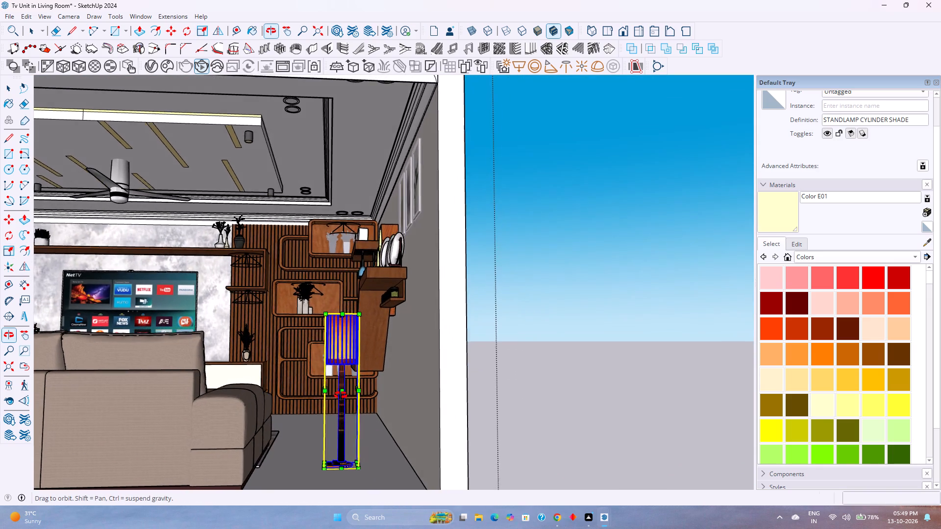
{"action": "middle_click_drag", "start_coordinate": [341, 395], "coordinate": [336, 393]}
{"action": "key", "text": "m"}
{"action": "middle_click_drag", "start_coordinate": [316, 433], "coordinate": [367, 454]}
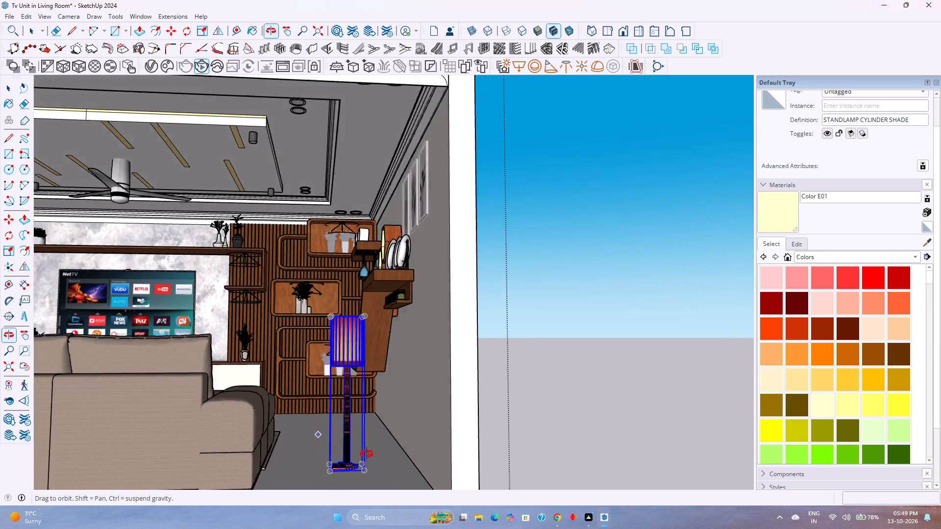
{"action": "middle_click_drag", "start_coordinate": [367, 454], "coordinate": [436, 443]}
{"action": "middle_click_drag", "start_coordinate": [428, 416], "coordinate": [375, 334], "text": "shift"}
{"action": "middle_click_drag", "start_coordinate": [444, 289], "coordinate": [445, 290]}
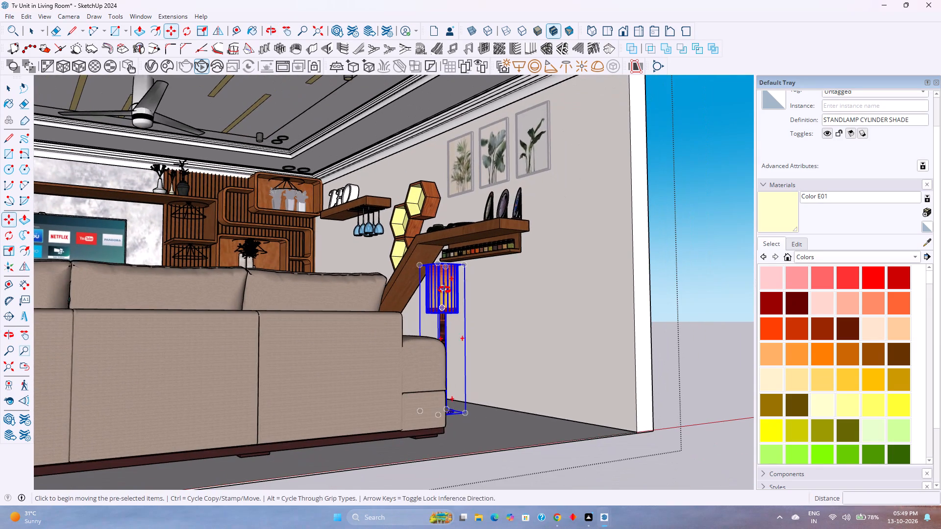
{"action": "middle_click_drag", "start_coordinate": [445, 290], "coordinate": [339, 331]}
{"action": "left_click", "coordinate": [346, 452]}
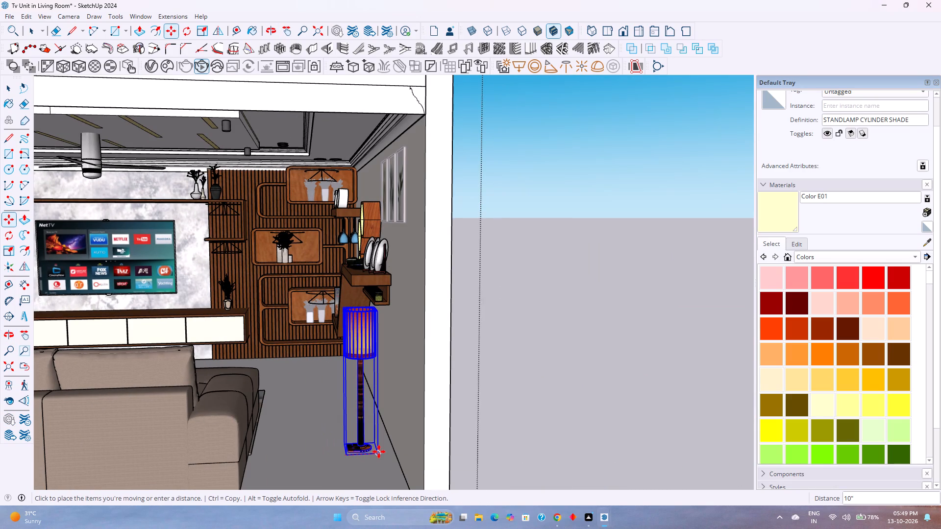
{"action": "left_click", "coordinate": [381, 452]}
Move the standing lamp about 2 13/16 inches further across the floor toward the side wall.
{"action": "scroll", "coordinate": [359, 447], "scroll_direction": "up", "scroll_amount": 5}
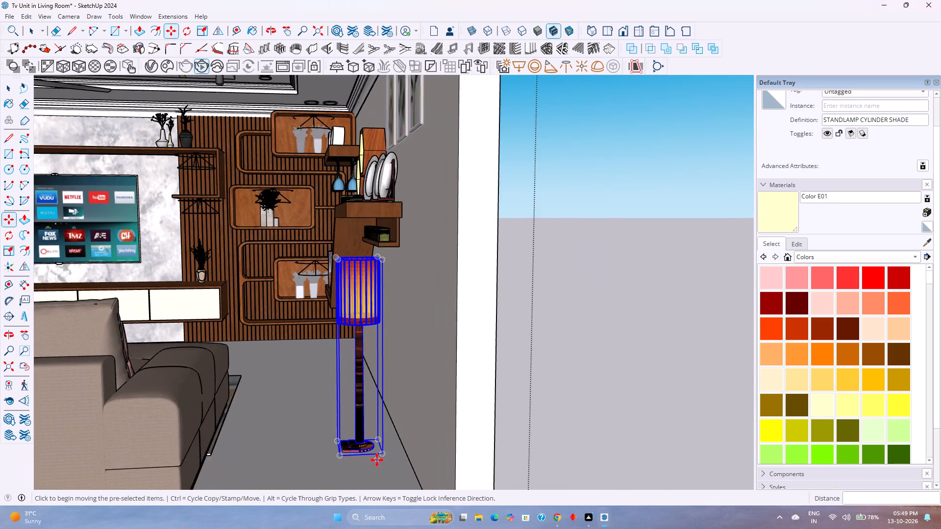
{"action": "scroll", "coordinate": [377, 460], "scroll_direction": "up", "scroll_amount": 3}
{"action": "left_click", "coordinate": [389, 451]}
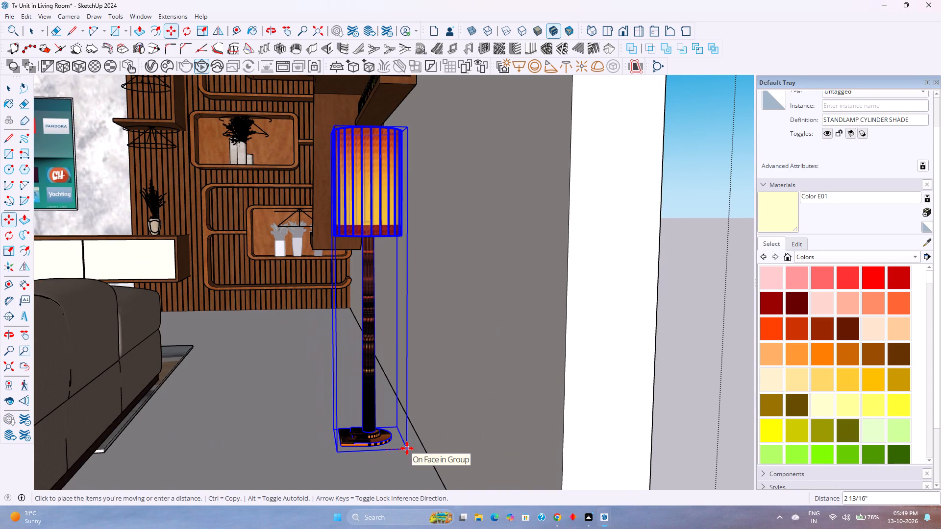
{"action": "left_click", "coordinate": [407, 448]}
Move the side-wall shelf unit (Shelve 2) about 2 15/16 inches along the red axis toward the side wall.
{"action": "middle_click_drag", "start_coordinate": [416, 436], "coordinate": [368, 424]}
{"action": "middle_click_drag", "start_coordinate": [365, 424], "coordinate": [370, 425]}
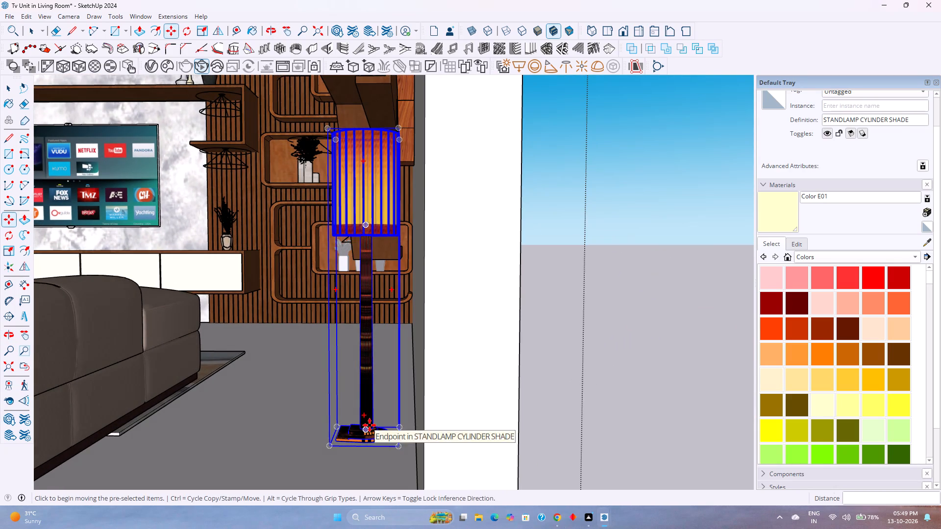
{"action": "scroll", "coordinate": [339, 442], "scroll_direction": "up", "scroll_amount": 1}
{"action": "middle_click_drag", "start_coordinate": [339, 442], "coordinate": [359, 474]}
{"action": "middle_click", "coordinate": [359, 474]}
{"action": "middle_click_drag", "start_coordinate": [359, 474], "coordinate": [357, 456]}
{"action": "scroll", "coordinate": [354, 404], "scroll_direction": "down", "scroll_amount": 7}
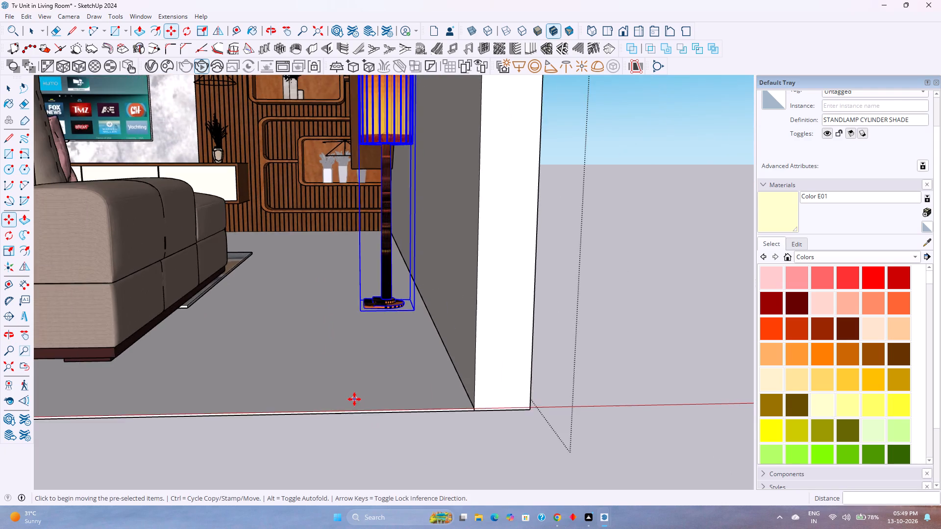
{"action": "scroll", "coordinate": [354, 399], "scroll_direction": "down", "scroll_amount": 5}
{"action": "scroll", "coordinate": [335, 153], "scroll_direction": "down", "scroll_amount": 4}
{"action": "middle_click_drag", "start_coordinate": [365, 156], "coordinate": [446, 210]}
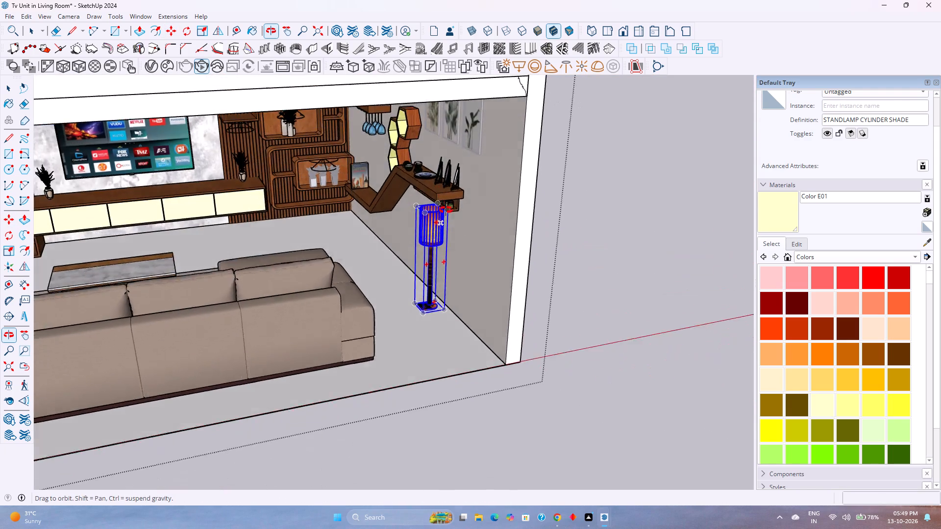
{"action": "middle_click_drag", "start_coordinate": [446, 210], "coordinate": [377, 228]}
{"action": "scroll", "coordinate": [338, 256], "scroll_direction": "up", "scroll_amount": 3}
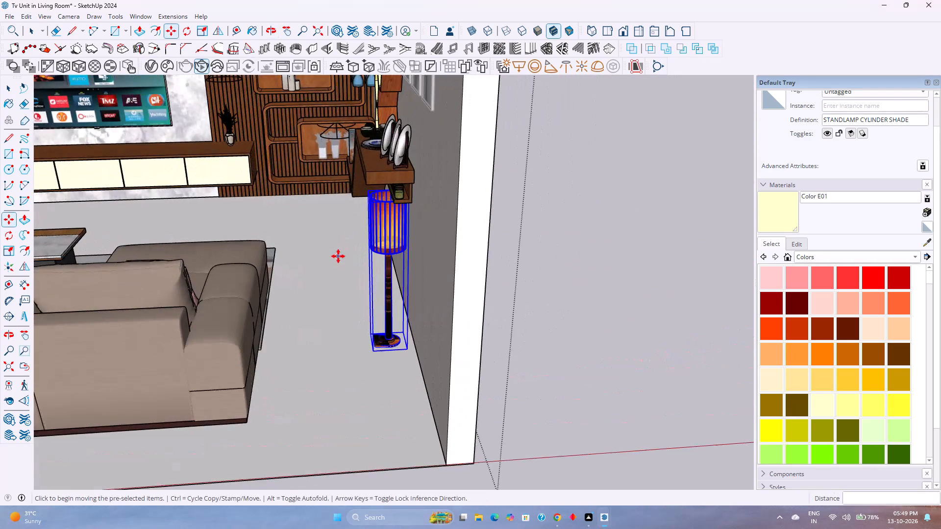
{"action": "middle_click_drag", "start_coordinate": [341, 256], "coordinate": [333, 238]}
{"action": "key", "text": "space"}
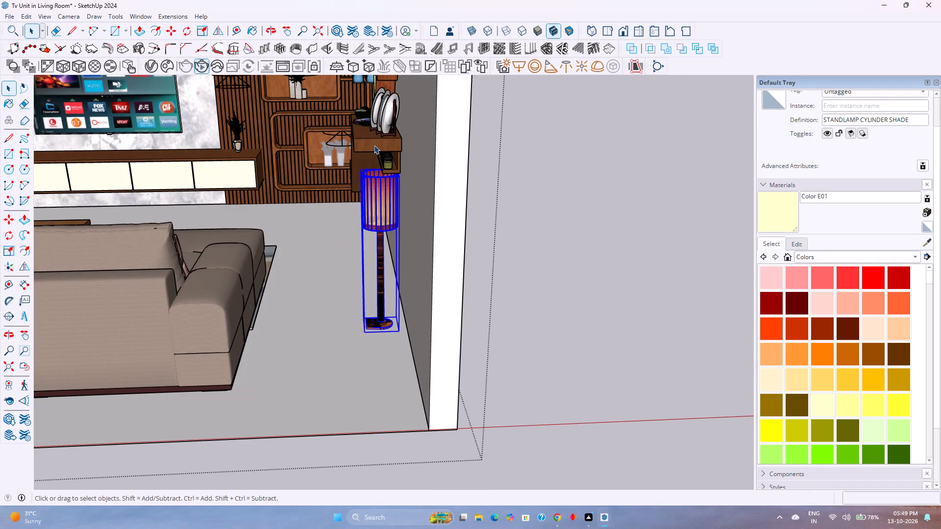
{"action": "left_click", "coordinate": [374, 145]}
{"action": "key", "text": "m"}
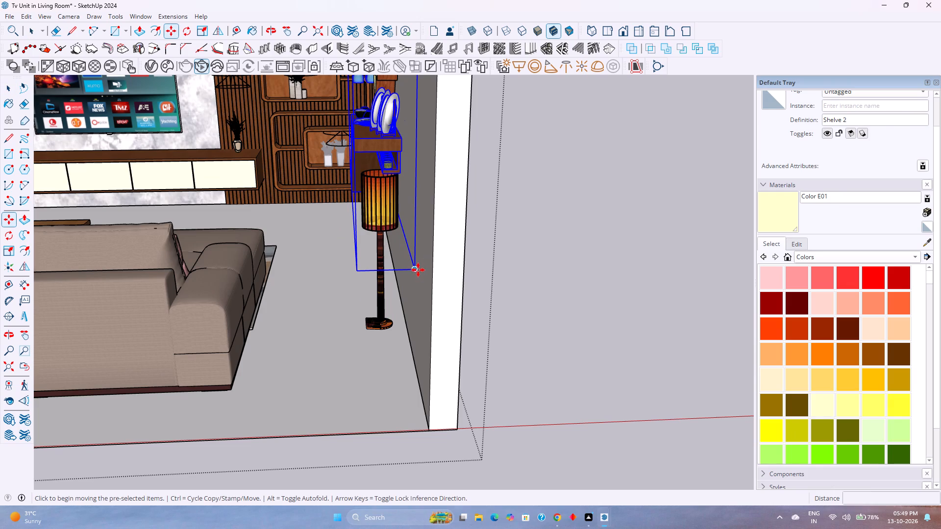
{"action": "left_click", "coordinate": [418, 269]}
{"action": "scroll", "coordinate": [425, 266], "scroll_direction": "up", "scroll_amount": 6}
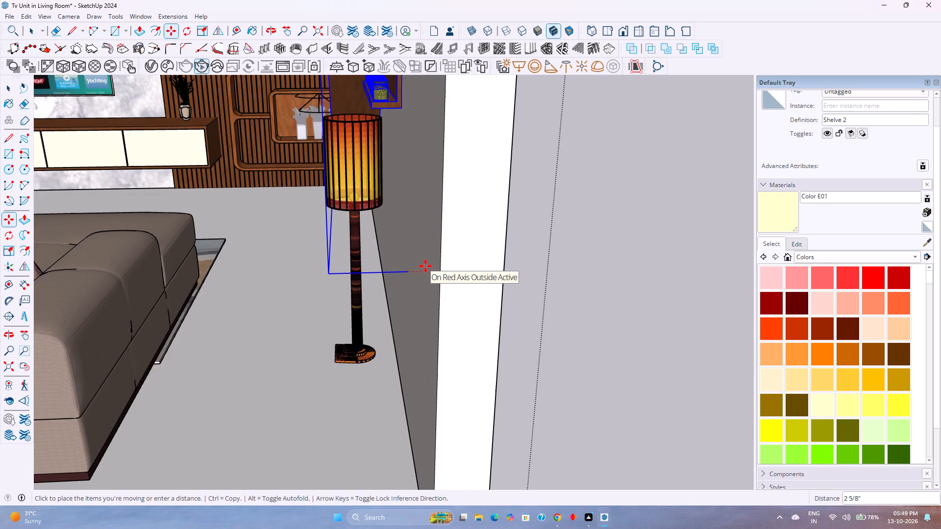
{"action": "middle_click_drag", "start_coordinate": [426, 266], "coordinate": [454, 364], "text": "shift"}
{"action": "middle_click_drag", "start_coordinate": [442, 357], "coordinate": [428, 286]}
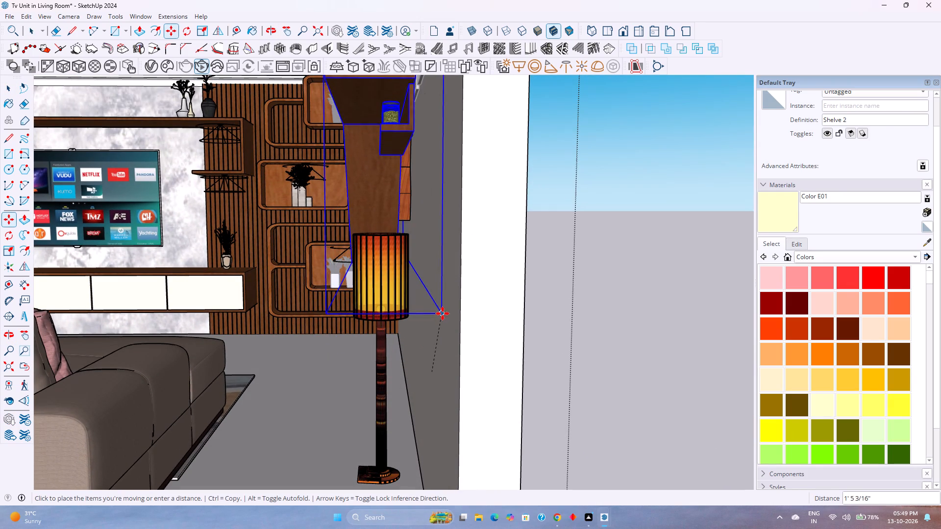
{"action": "left_click", "coordinate": [452, 371]}
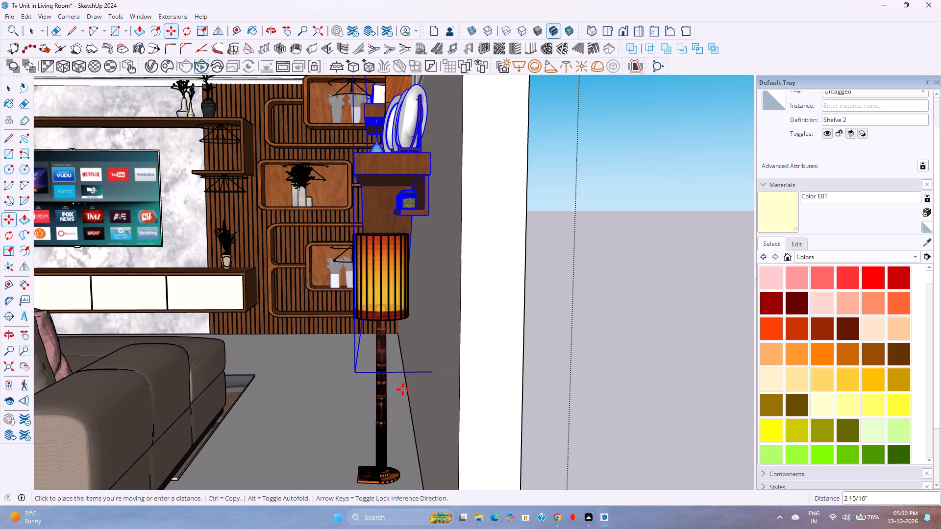
Examine the placement of the standing lamp and the shelf unit against the side wall from several angles.
{"action": "scroll", "coordinate": [429, 264], "scroll_direction": "up", "scroll_amount": 2}
{"action": "middle_click_drag", "start_coordinate": [429, 264], "coordinate": [405, 288]}
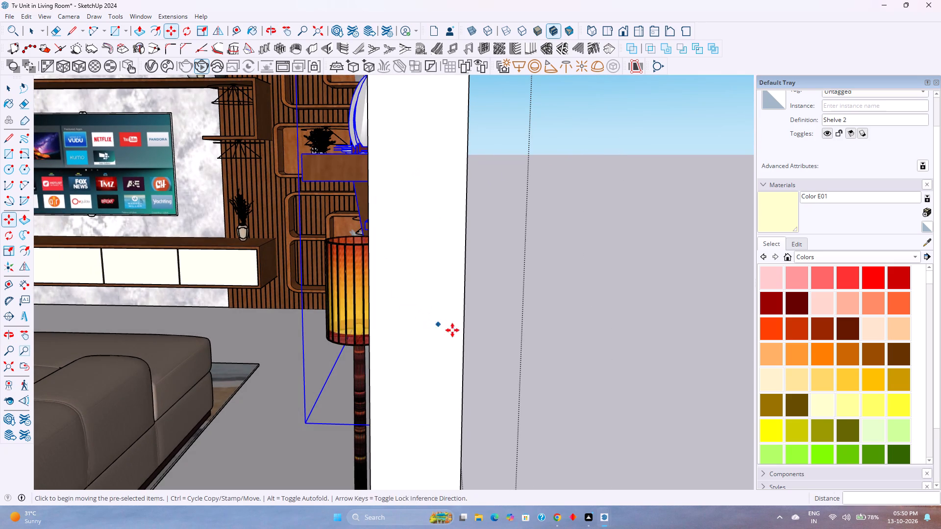
{"action": "middle_click", "coordinate": [475, 337]}
{"action": "middle_click_drag", "start_coordinate": [387, 317], "coordinate": [506, 309]}
{"action": "key", "text": "space"}
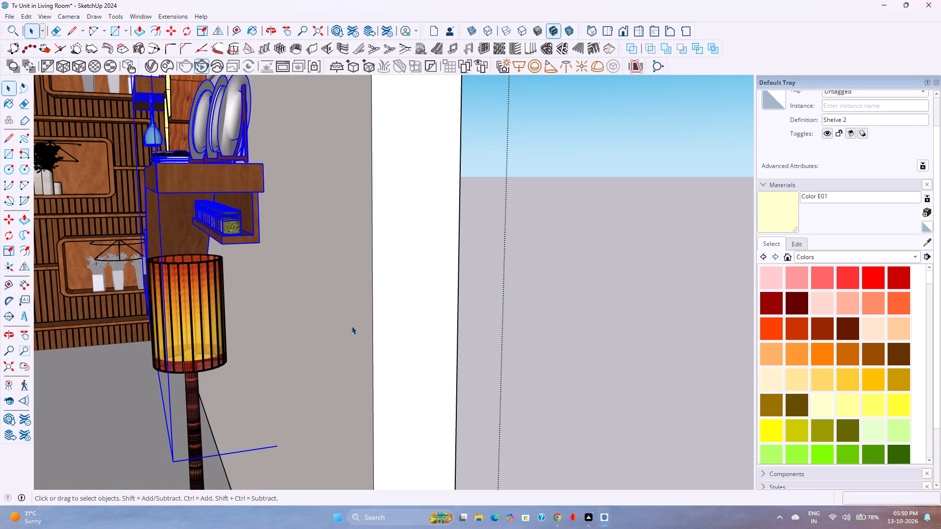
{"action": "scroll", "coordinate": [351, 326], "scroll_direction": "down", "scroll_amount": 8}
{"action": "middle_click_drag", "start_coordinate": [350, 326], "coordinate": [385, 348]}
{"action": "left_click", "coordinate": [546, 316]}
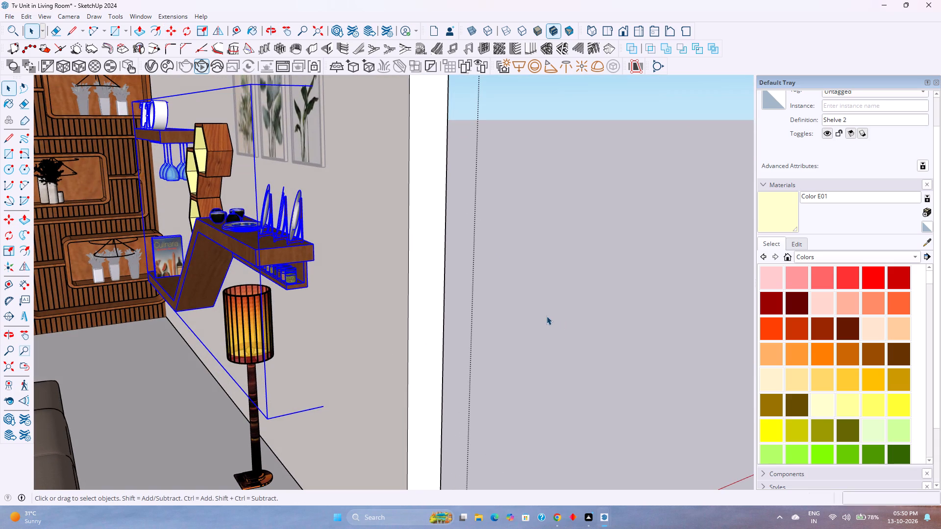
{"action": "scroll", "coordinate": [203, 177], "scroll_direction": "down", "scroll_amount": 2}
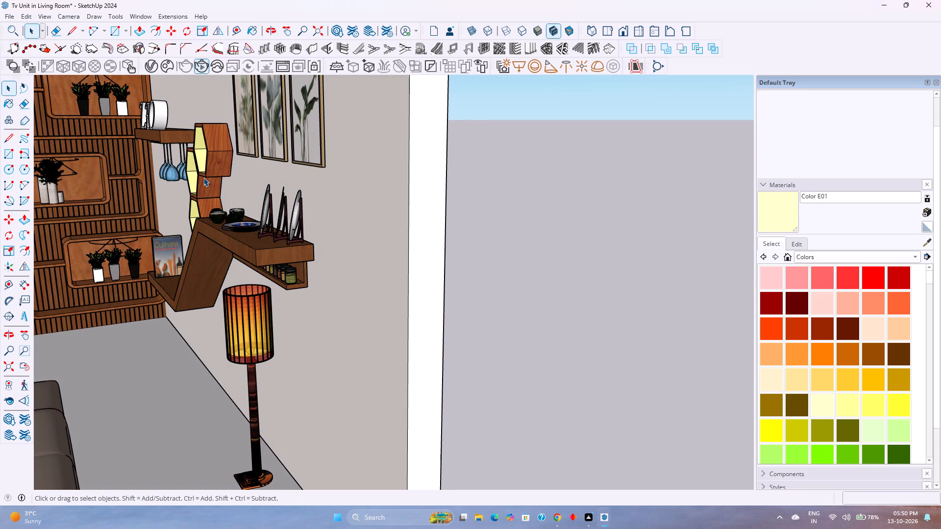
{"action": "scroll", "coordinate": [203, 177], "scroll_direction": "down", "scroll_amount": 4}
{"action": "middle_click_drag", "start_coordinate": [196, 186], "coordinate": [390, 191], "text": "shift"}
{"action": "middle_click", "coordinate": [390, 191], "text": "shift"}
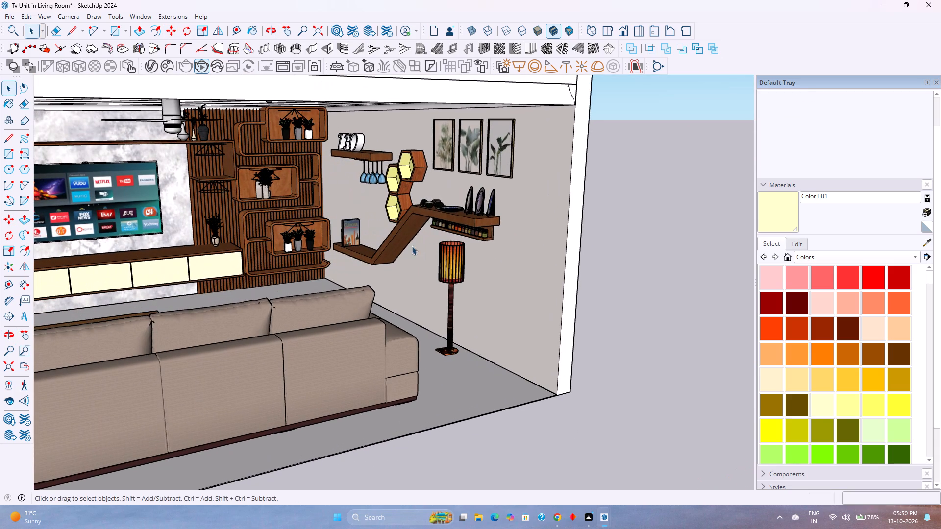
{"action": "middle_click_drag", "start_coordinate": [460, 276], "coordinate": [380, 248]}
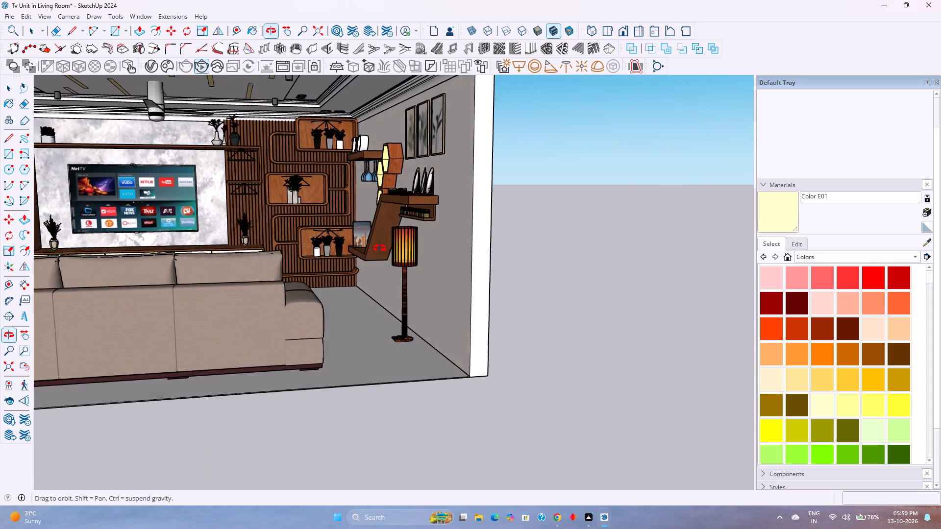
{"action": "middle_click_drag", "start_coordinate": [380, 248], "coordinate": [370, 255]}
Open the room's group for editing and paint its floor face with Marble Carrara Gold Floor Tile from the Tile collection.
{"action": "left_click", "coordinate": [802, 262]}
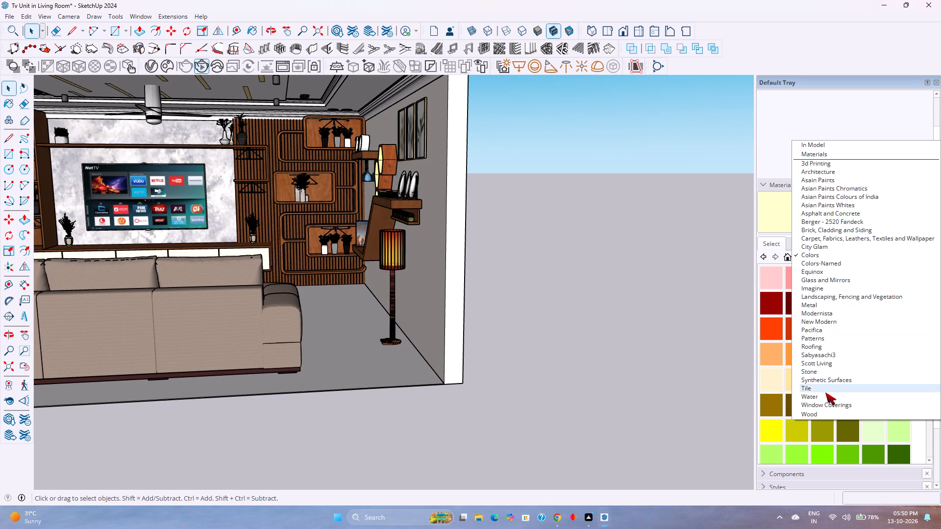
{"action": "double_click", "coordinate": [372, 372]}
{"action": "double_click", "coordinate": [372, 372]}
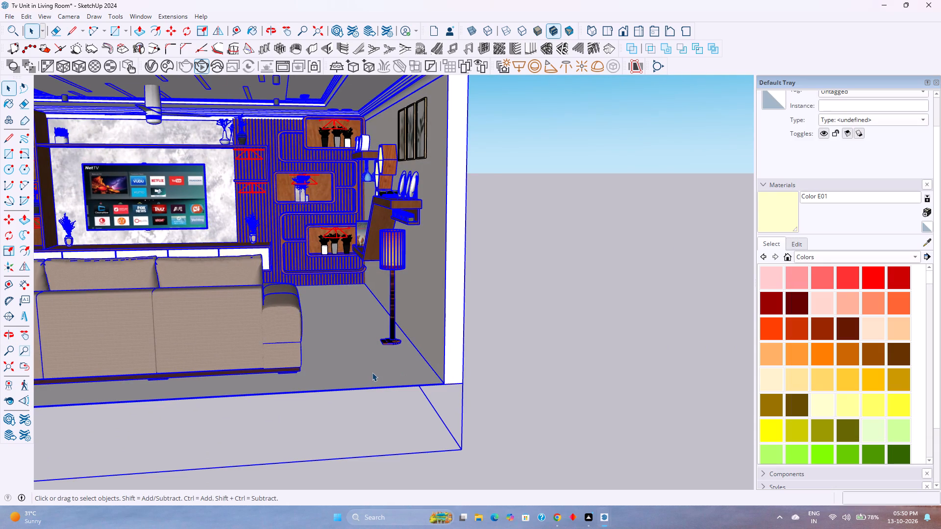
{"action": "double_click", "coordinate": [364, 361]}
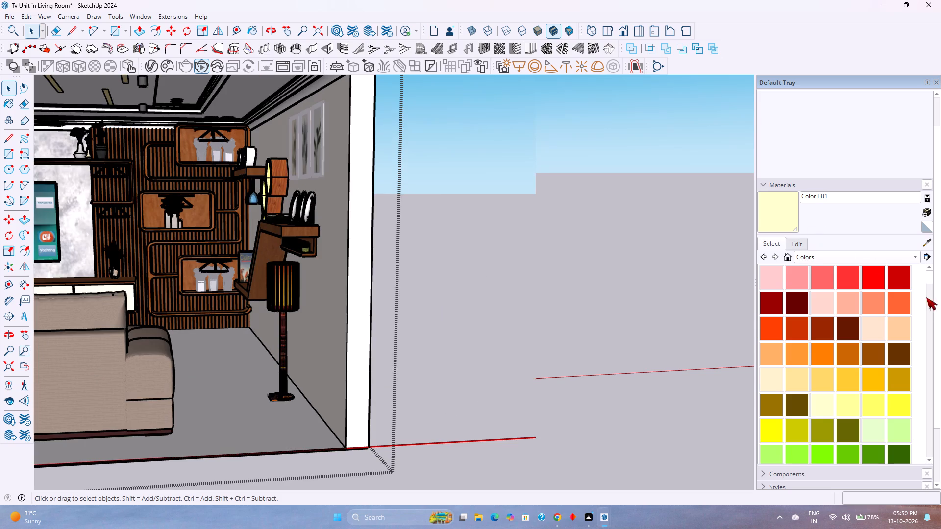
{"action": "scroll", "coordinate": [346, 337], "scroll_direction": "down", "scroll_amount": 4}
{"action": "scroll", "coordinate": [346, 337], "scroll_direction": "up", "scroll_amount": 1}
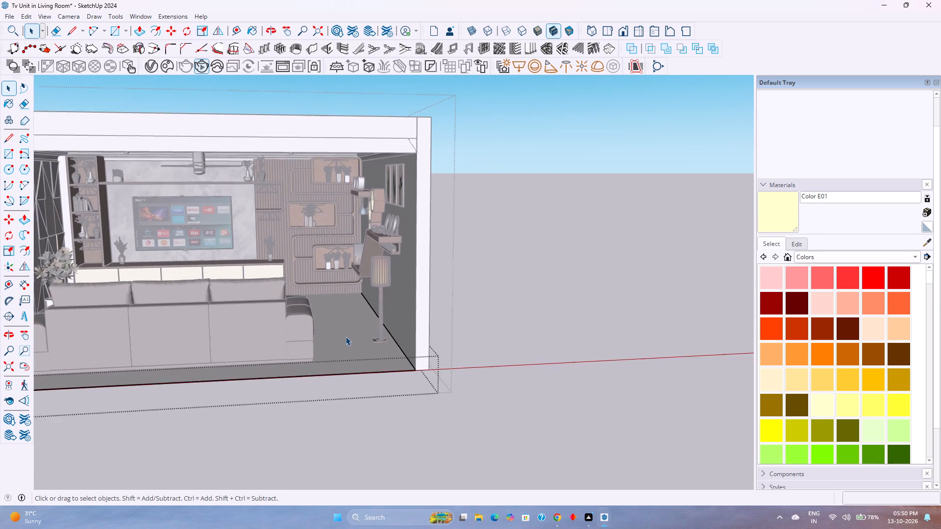
{"action": "middle_click_drag", "start_coordinate": [346, 337], "coordinate": [347, 370]}
{"action": "left_click", "coordinate": [347, 354]}
{"action": "left_click", "coordinate": [833, 261]}
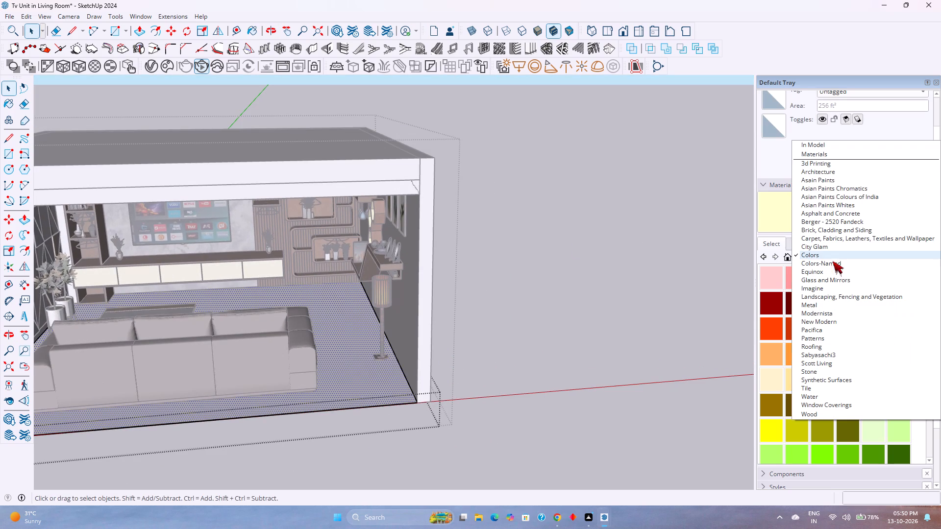
{"action": "left_click", "coordinate": [805, 391]}
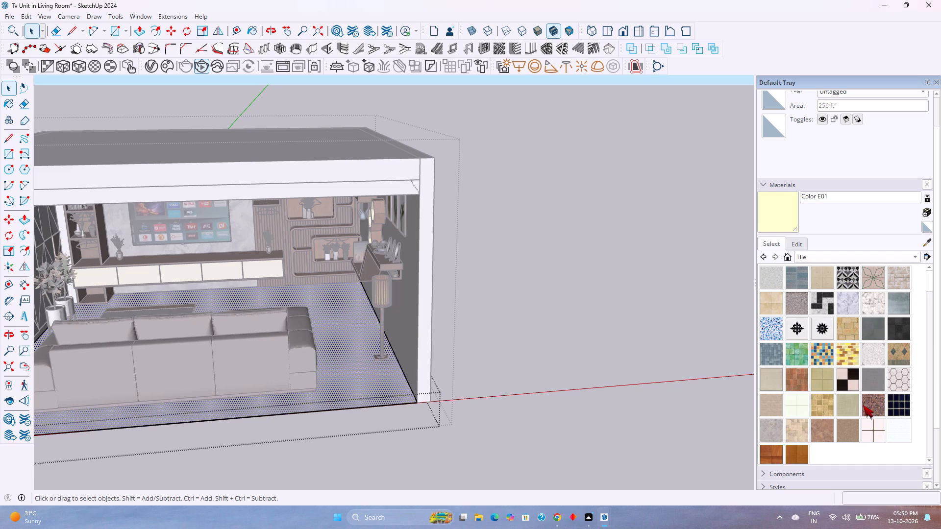
{"action": "scroll", "coordinate": [859, 400], "scroll_direction": "up", "scroll_amount": 4}
{"action": "scroll", "coordinate": [844, 355], "scroll_direction": "down", "scroll_amount": 2}
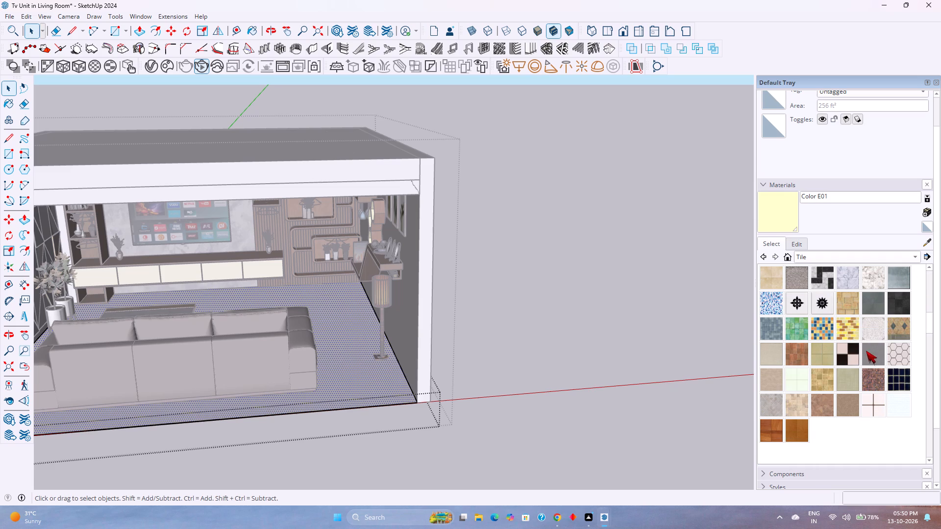
{"action": "scroll", "coordinate": [866, 351], "scroll_direction": "down", "scroll_amount": 4}
{"action": "scroll", "coordinate": [865, 352], "scroll_direction": "up", "scroll_amount": 12}
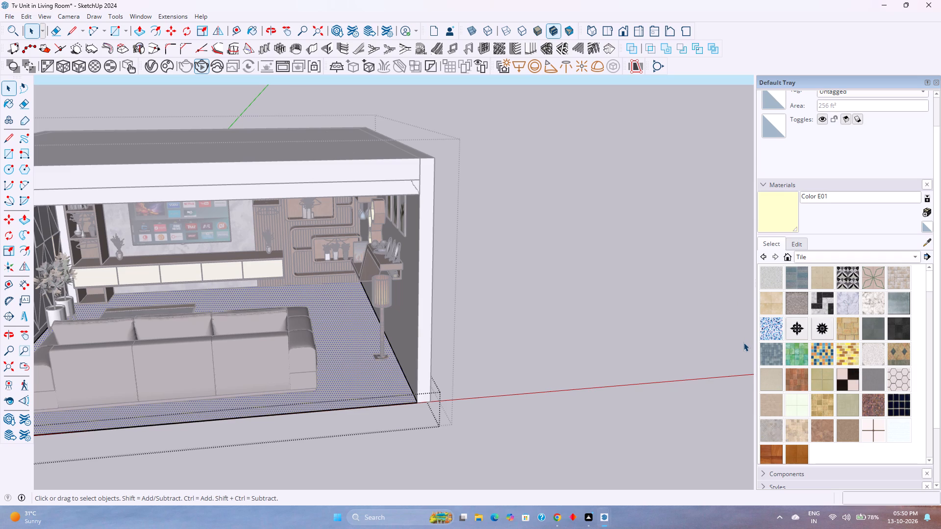
{"action": "scroll", "coordinate": [868, 411], "scroll_direction": "up", "scroll_amount": 4}
{"action": "left_click", "coordinate": [868, 308]}
{"action": "left_click", "coordinate": [365, 363]}
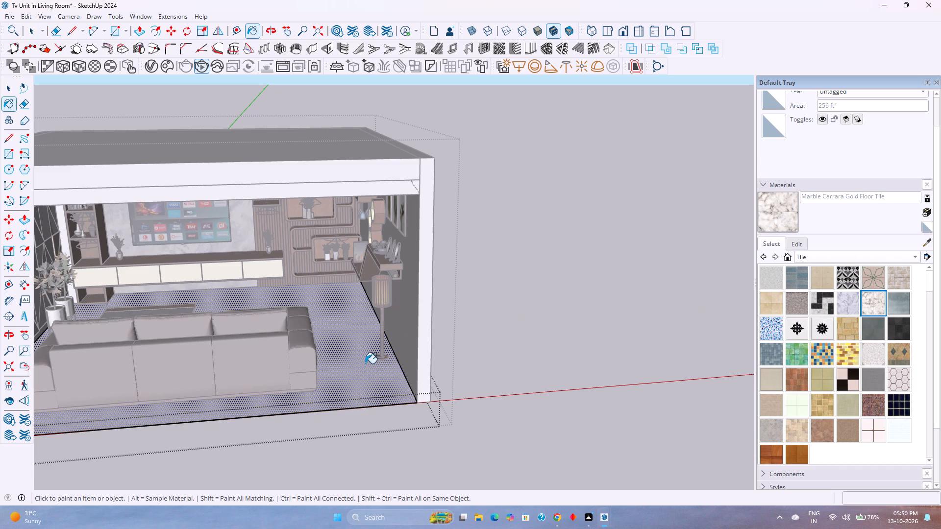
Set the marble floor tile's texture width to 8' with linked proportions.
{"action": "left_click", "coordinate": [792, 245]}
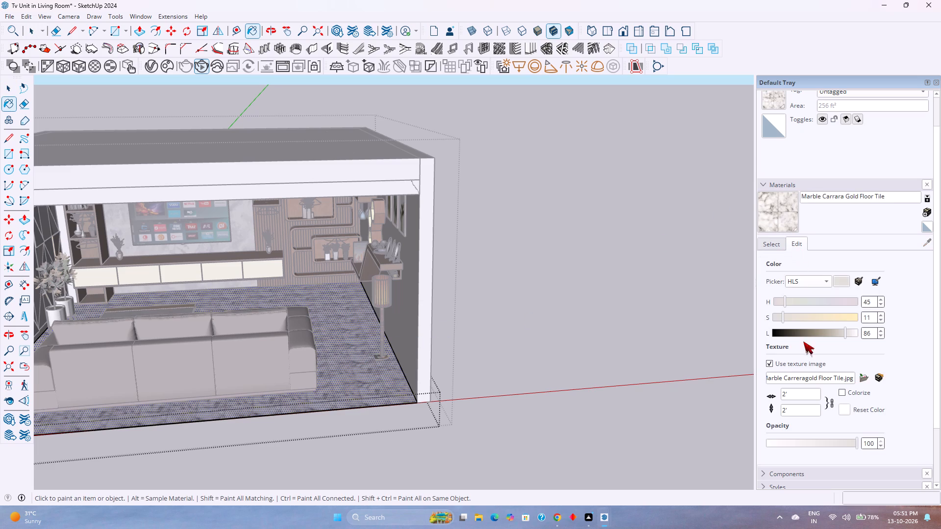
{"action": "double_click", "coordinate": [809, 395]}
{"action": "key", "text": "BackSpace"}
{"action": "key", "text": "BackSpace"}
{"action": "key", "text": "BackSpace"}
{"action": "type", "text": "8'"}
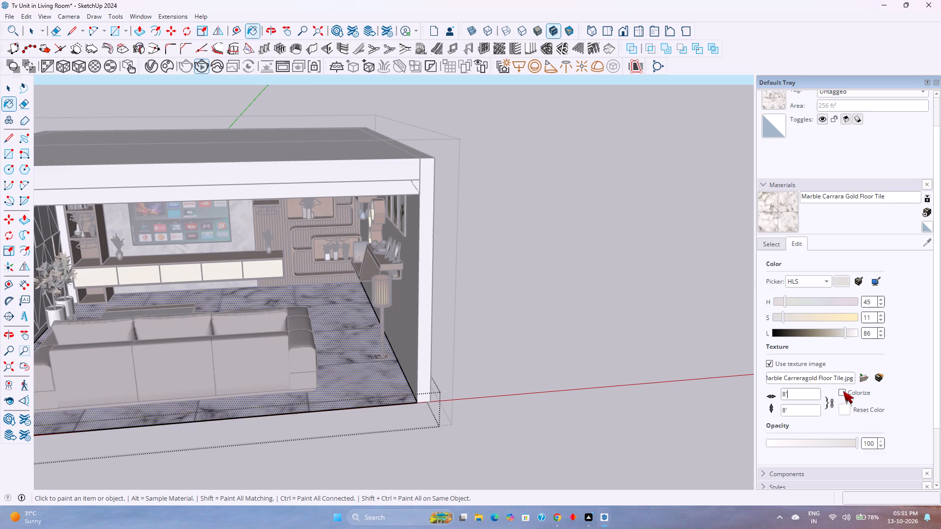
Set the marble floor tile's texture height to 6' with linked proportions and leave Colorize turned off.
{"action": "left_click", "coordinate": [843, 391]}
{"action": "double_click", "coordinate": [799, 411]}
{"action": "key", "text": "BackSpace"}
{"action": "key", "text": "BackSpace"}
{"action": "key", "text": "BackSpace"}
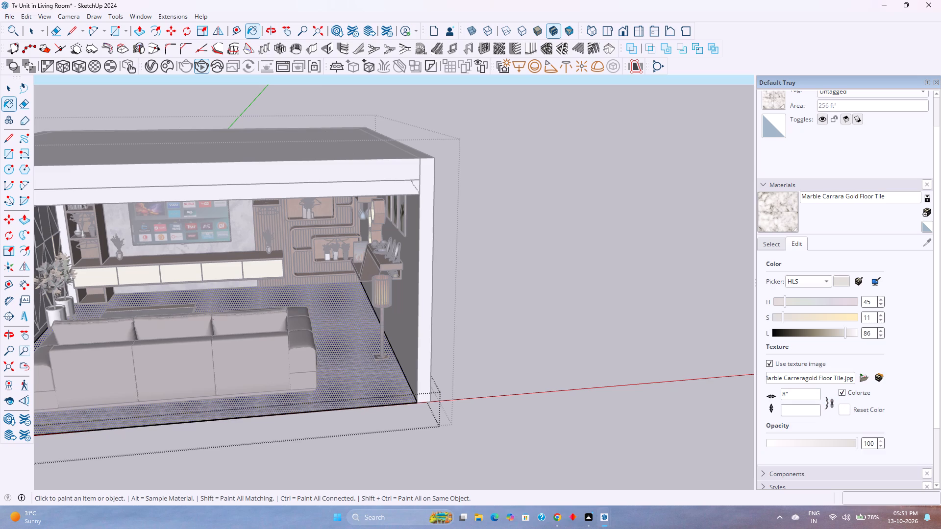
{"action": "key", "text": "6"}
{"action": "key", "text": "apostrophe"}
{"action": "key", "text": "Return"}
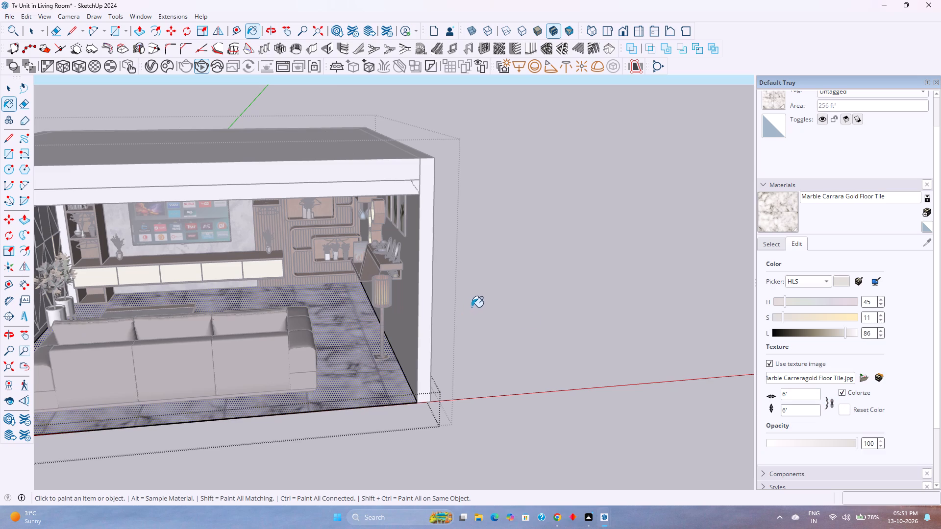
{"action": "left_click", "coordinate": [792, 413]}
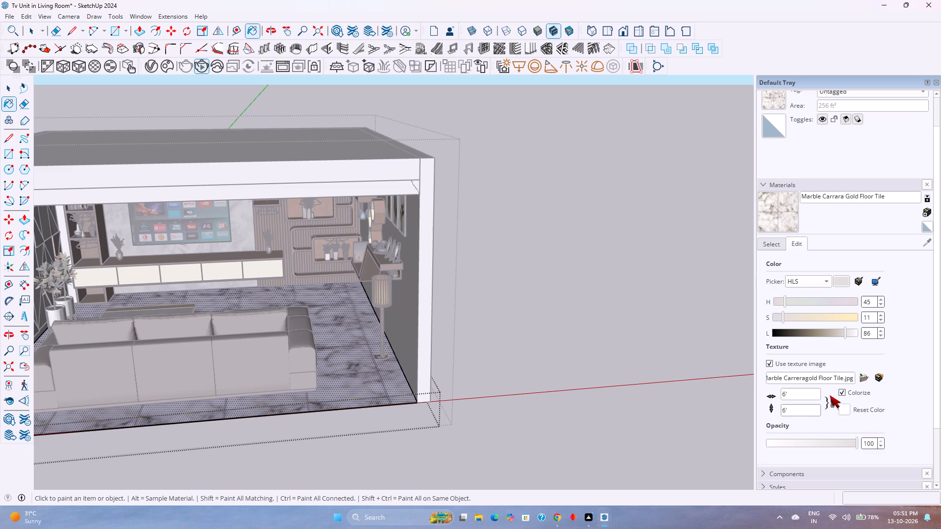
{"action": "left_click", "coordinate": [830, 401]}
{"action": "left_click", "coordinate": [844, 392]}
Set the marble floor tile's texture width to 8' independently of its height, repaint the floor with it, and leave the room's group.
{"action": "double_click", "coordinate": [803, 394]}
{"action": "key", "text": "BackSpace"}
{"action": "key", "text": "BackSpace"}
{"action": "key", "text": "BackSpace"}
{"action": "type", "text": "8'"}
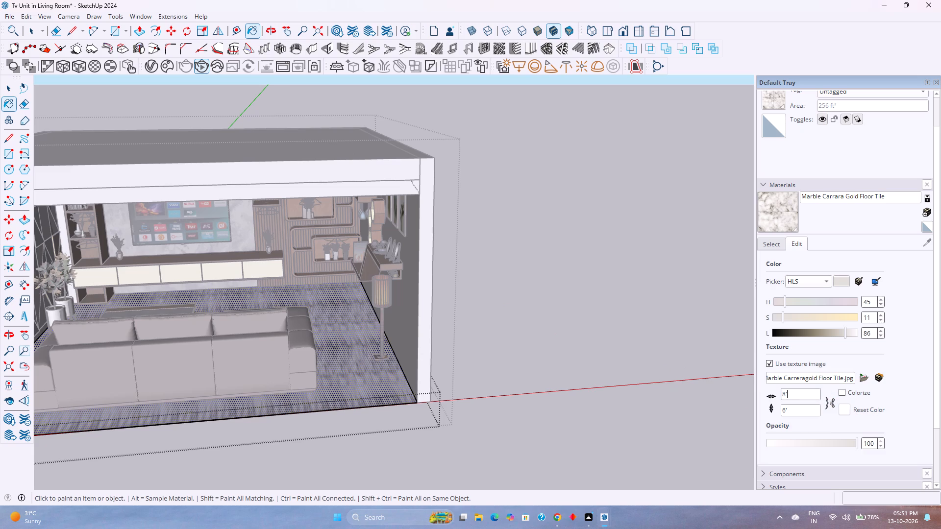
{"action": "key", "text": "Return"}
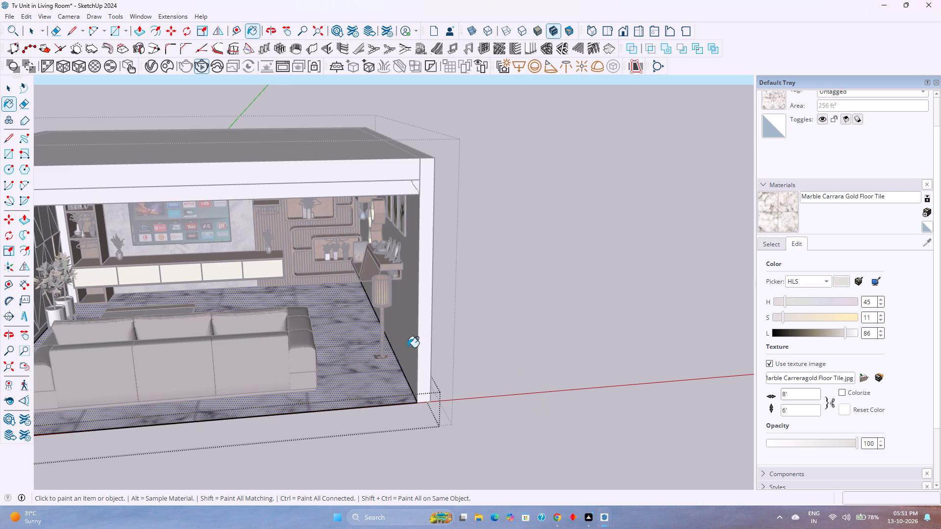
{"action": "left_click", "coordinate": [360, 362]}
{"action": "key", "text": "space"}
{"action": "scroll", "coordinate": [363, 360], "scroll_direction": "down", "scroll_amount": 2}
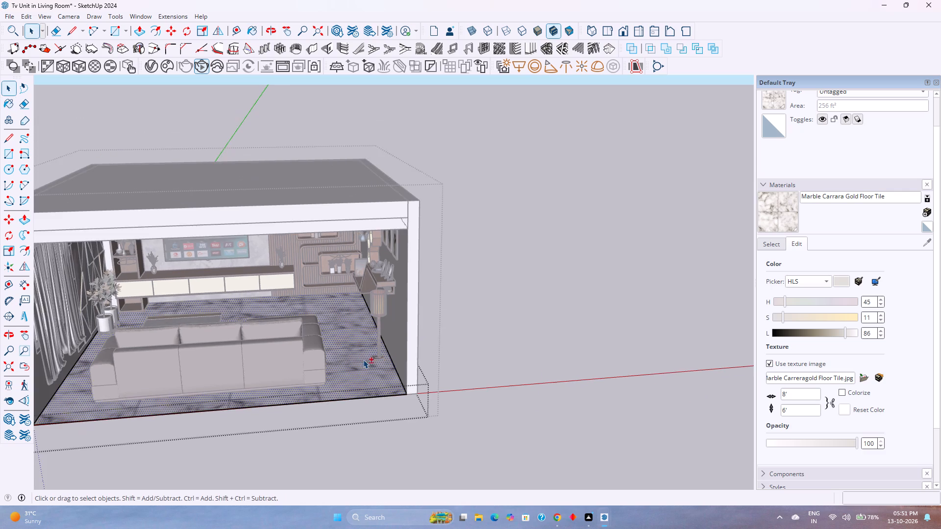
{"action": "middle_click_drag", "start_coordinate": [363, 360], "coordinate": [528, 367], "text": "shift"}
{"action": "middle_click_drag", "start_coordinate": [541, 389], "coordinate": [466, 356]}
{"action": "left_click", "coordinate": [611, 307]}
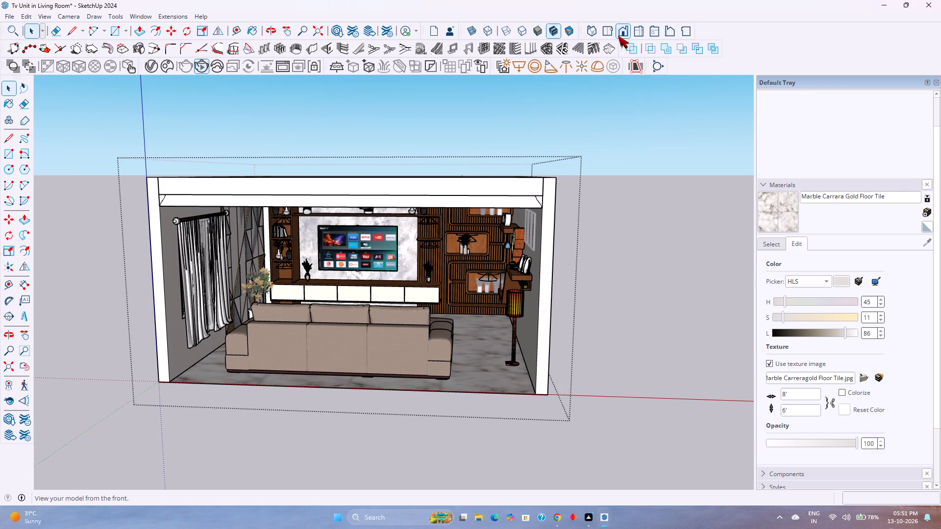
Frame the TV unit wall closely in Front view and preview it with a V-Ray interactive render.
{"action": "left_click", "coordinate": [619, 35]}
{"action": "scroll", "coordinate": [418, 270], "scroll_direction": "up", "scroll_amount": 4}
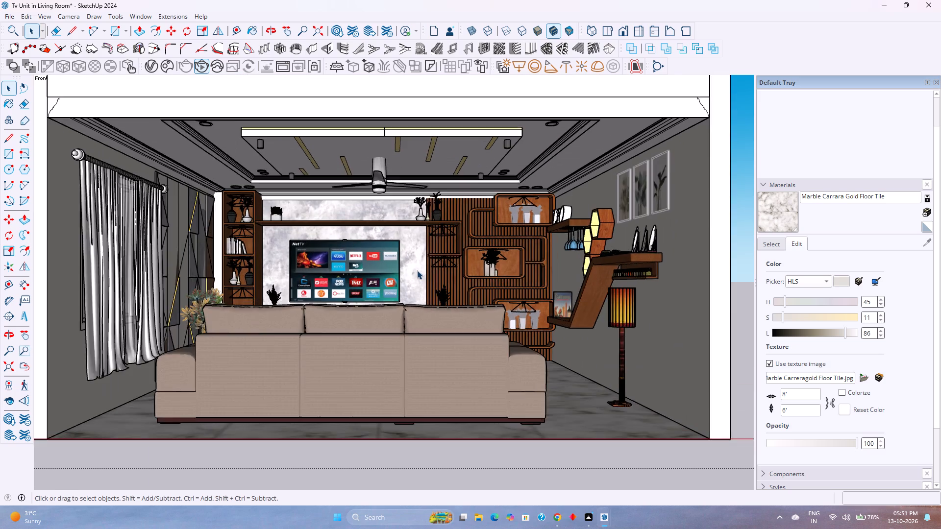
{"action": "scroll", "coordinate": [417, 270], "scroll_direction": "up", "scroll_amount": 1}
{"action": "scroll", "coordinate": [342, 255], "scroll_direction": "up", "scroll_amount": 1}
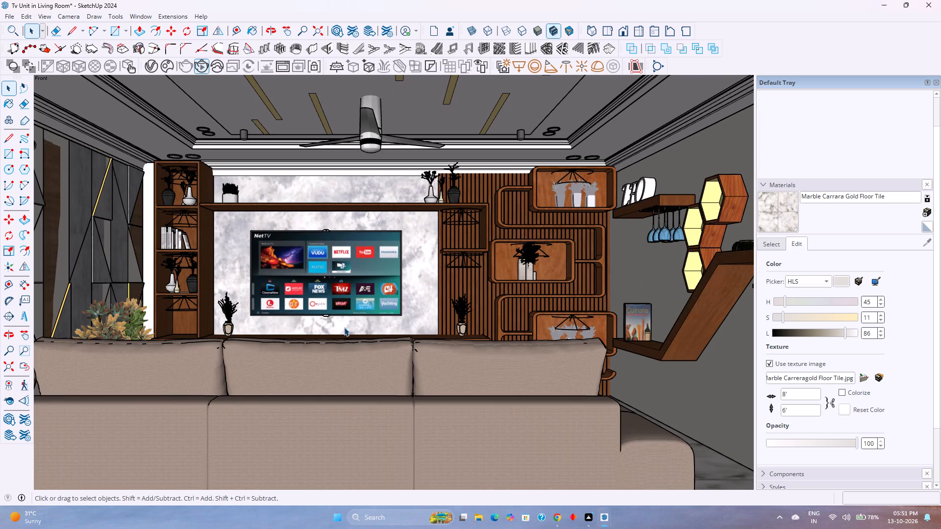
{"action": "scroll", "coordinate": [344, 327], "scroll_direction": "up", "scroll_amount": 2}
{"action": "middle_click_drag", "start_coordinate": [359, 307], "coordinate": [360, 325]}
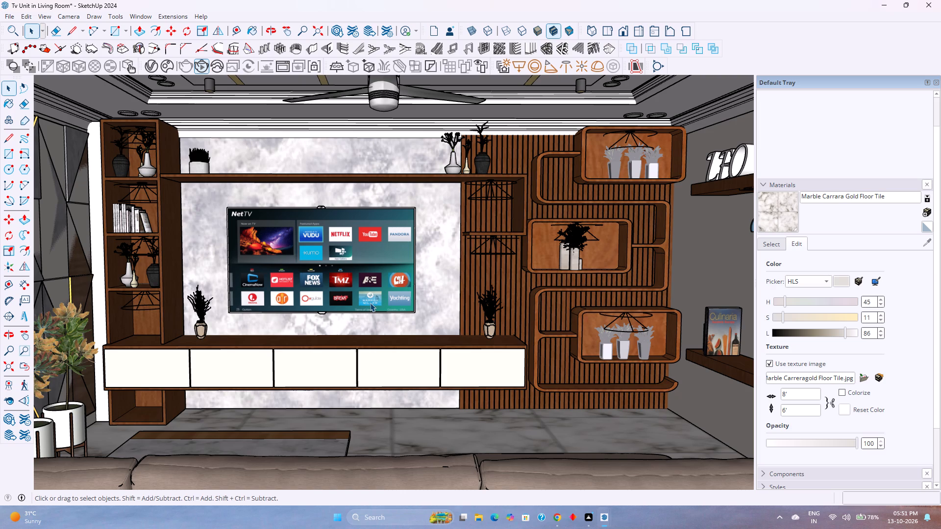
{"action": "scroll", "coordinate": [370, 303], "scroll_direction": "up", "scroll_amount": 1}
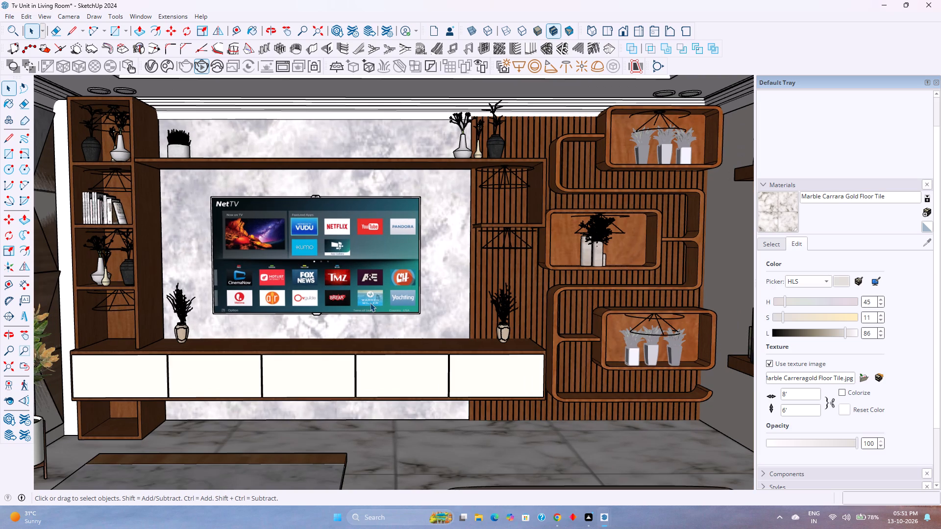
{"action": "middle_click_drag", "start_coordinate": [370, 307], "coordinate": [368, 296]}
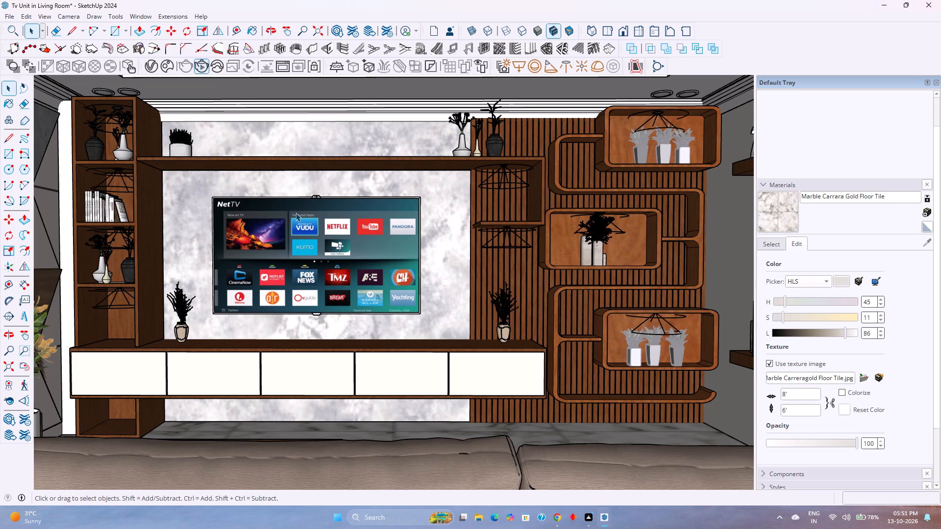
{"action": "left_click", "coordinate": [202, 62]}
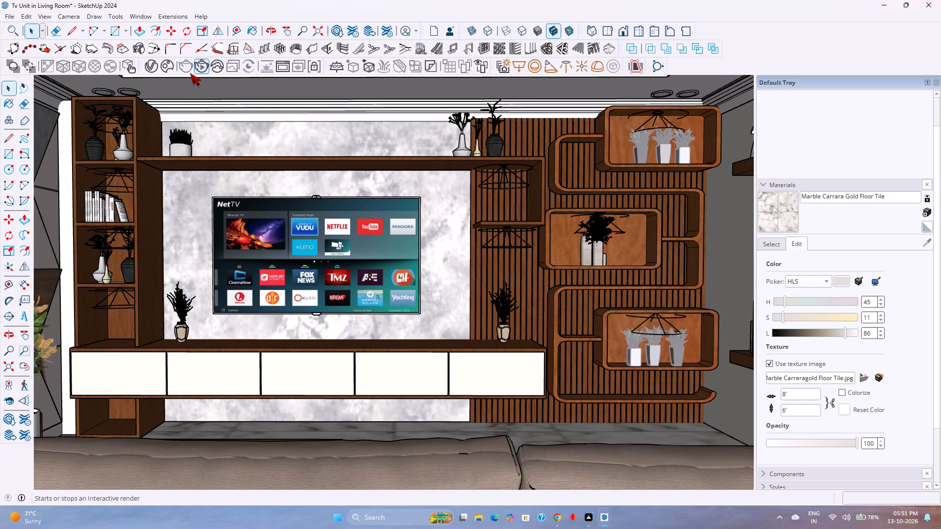
{"action": "left_click", "coordinate": [204, 67]}
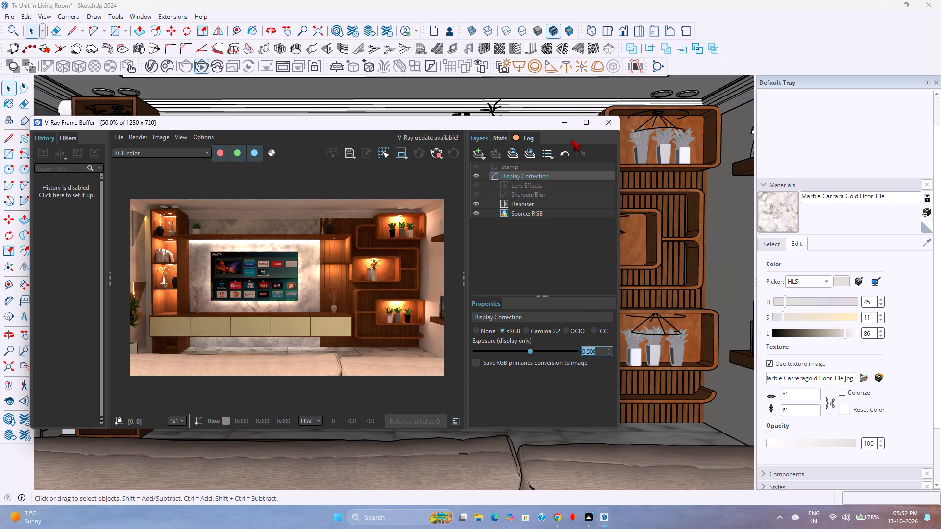
Reframe the Front view to include more ceiling above the TV unit and preview the new framing in the interactive render.
{"action": "left_click", "coordinate": [560, 127]}
{"action": "scroll", "coordinate": [390, 251], "scroll_direction": "up", "scroll_amount": 1}
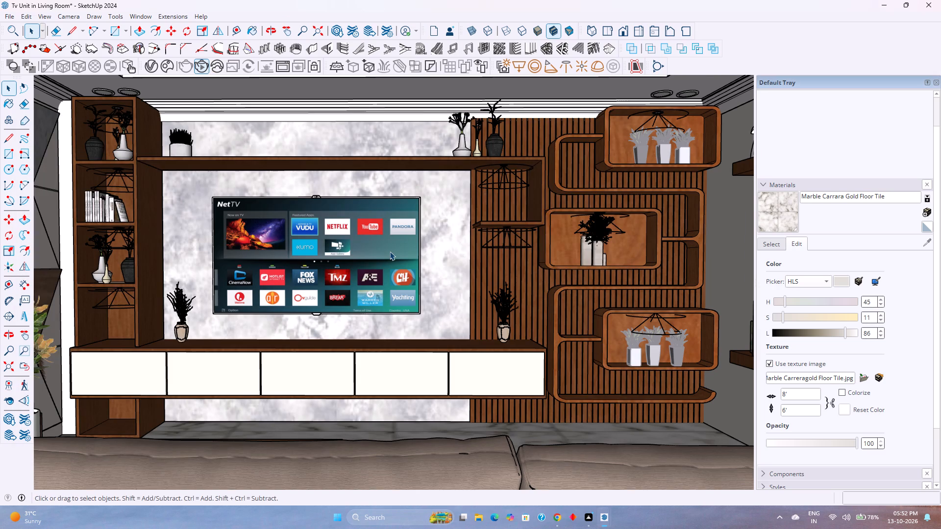
{"action": "scroll", "coordinate": [390, 251], "scroll_direction": "down", "scroll_amount": 1}
{"action": "middle_click_drag", "start_coordinate": [390, 251], "coordinate": [395, 268], "text": "shift"}
{"action": "middle_click_drag", "start_coordinate": [408, 264], "coordinate": [408, 256]}
{"action": "middle_click_drag", "start_coordinate": [408, 256], "coordinate": [412, 271], "text": "shift"}
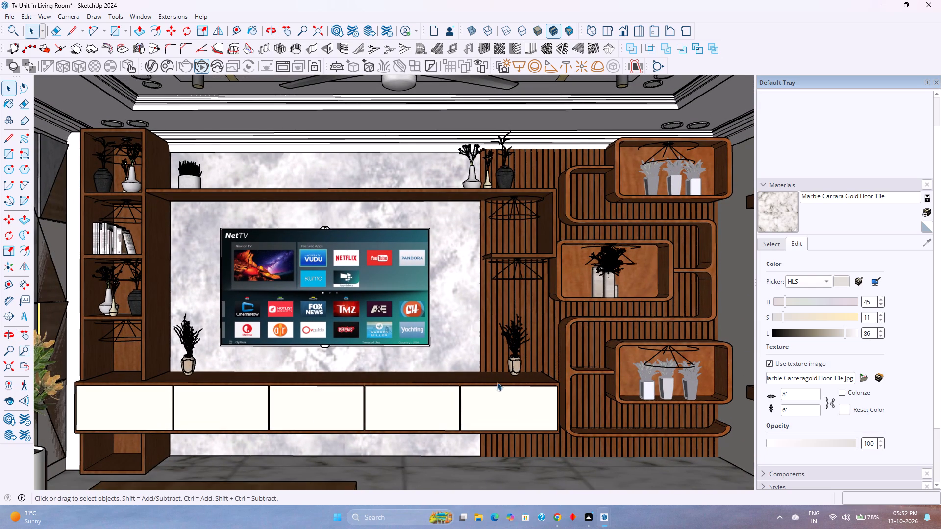
{"action": "left_click", "coordinate": [628, 473]}
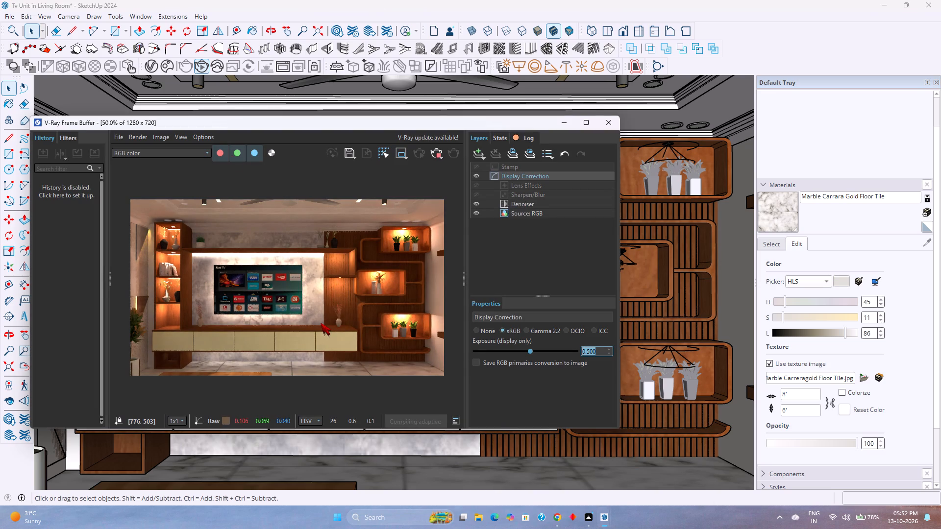
Stop the interactive render and start a V-Ray production render of the framed TV unit view.
{"action": "left_click", "coordinate": [439, 158]}
{"action": "left_click", "coordinate": [457, 152]}
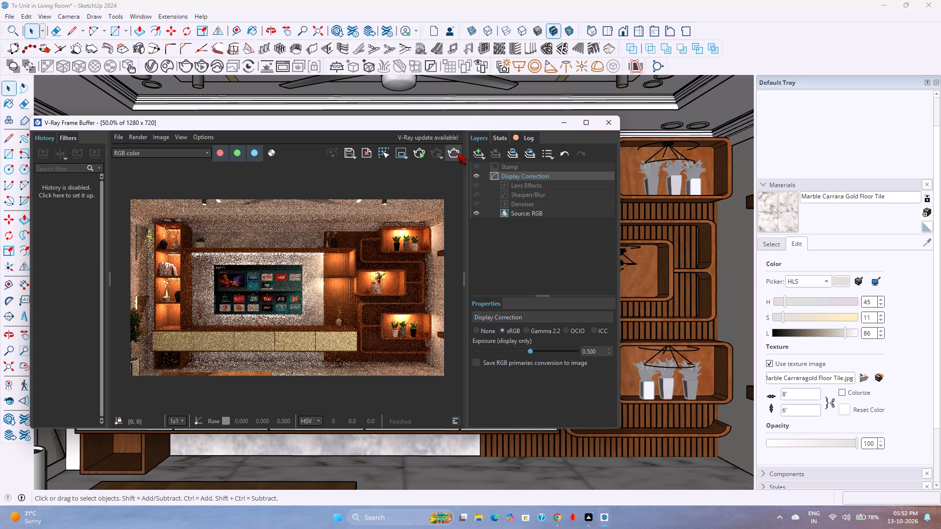
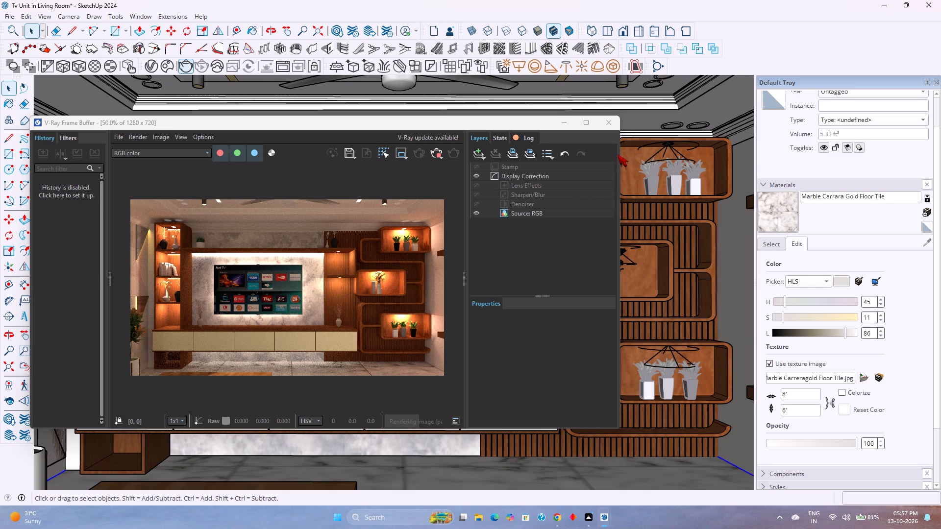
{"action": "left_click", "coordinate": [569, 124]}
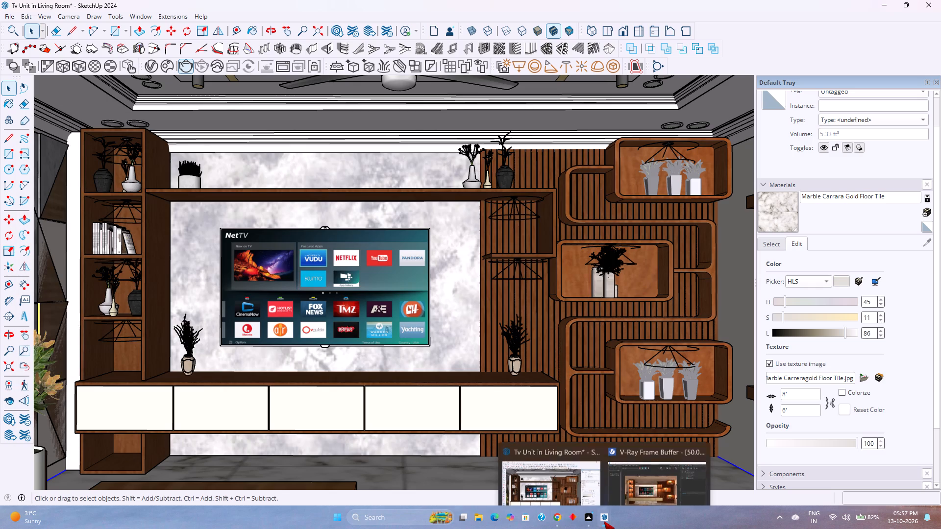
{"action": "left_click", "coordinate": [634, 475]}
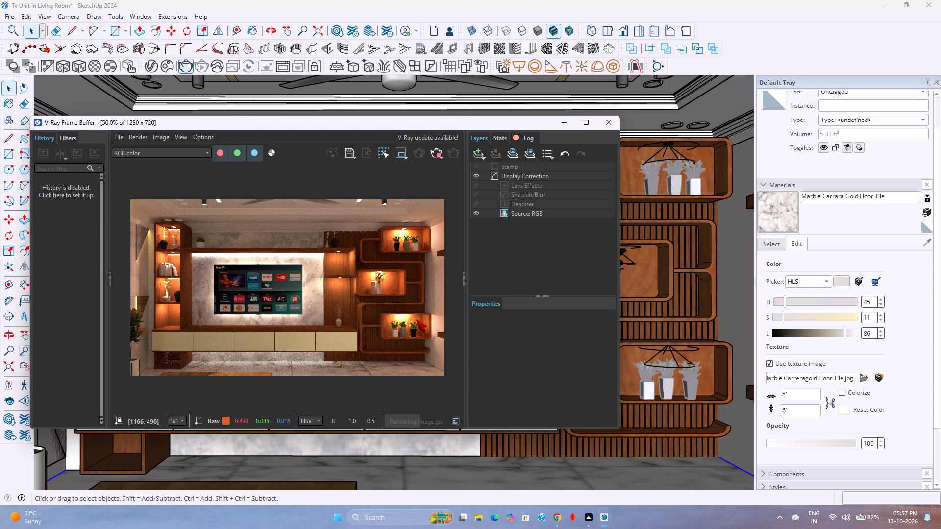
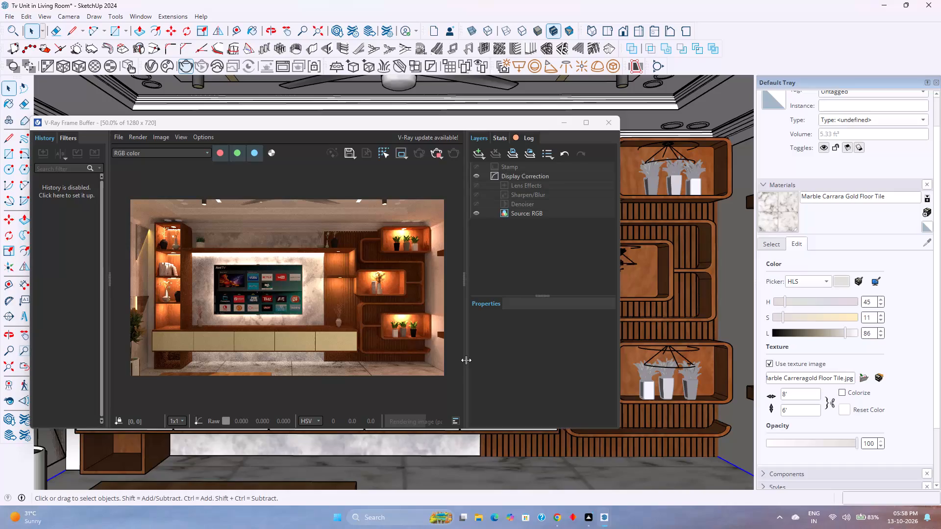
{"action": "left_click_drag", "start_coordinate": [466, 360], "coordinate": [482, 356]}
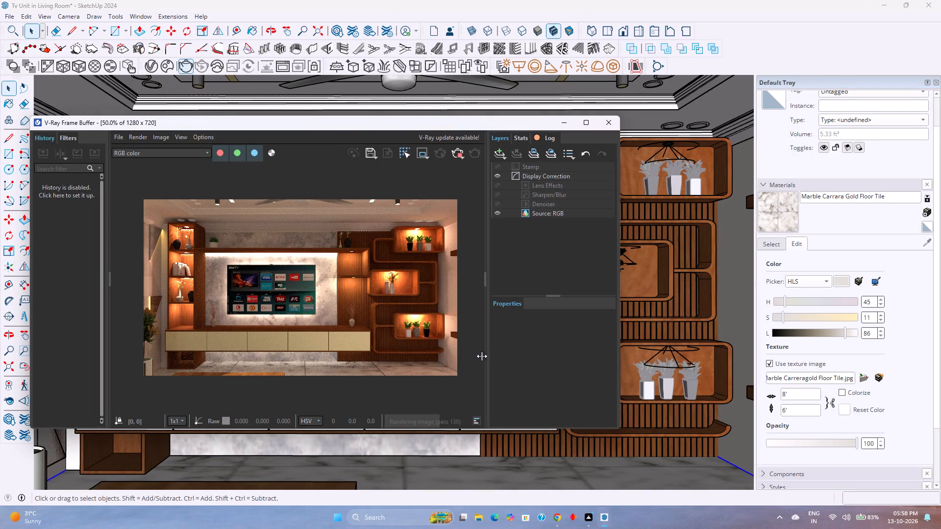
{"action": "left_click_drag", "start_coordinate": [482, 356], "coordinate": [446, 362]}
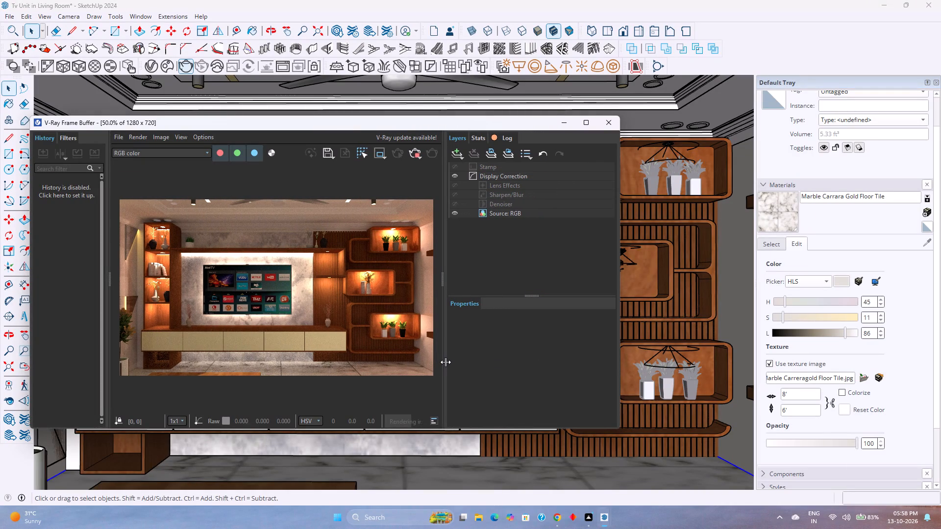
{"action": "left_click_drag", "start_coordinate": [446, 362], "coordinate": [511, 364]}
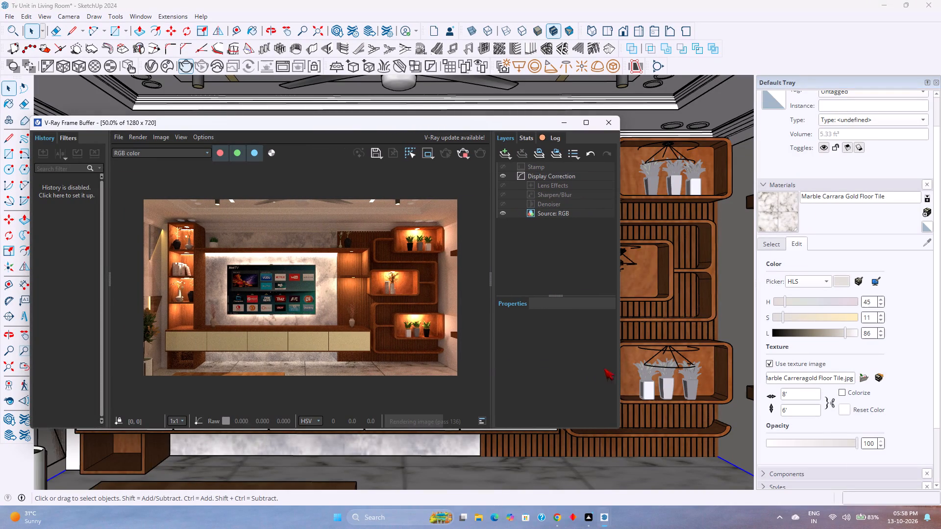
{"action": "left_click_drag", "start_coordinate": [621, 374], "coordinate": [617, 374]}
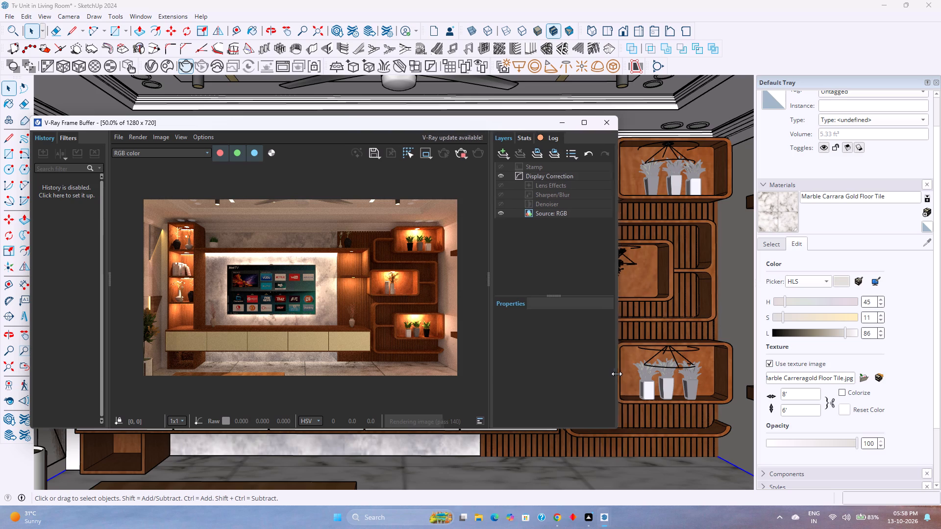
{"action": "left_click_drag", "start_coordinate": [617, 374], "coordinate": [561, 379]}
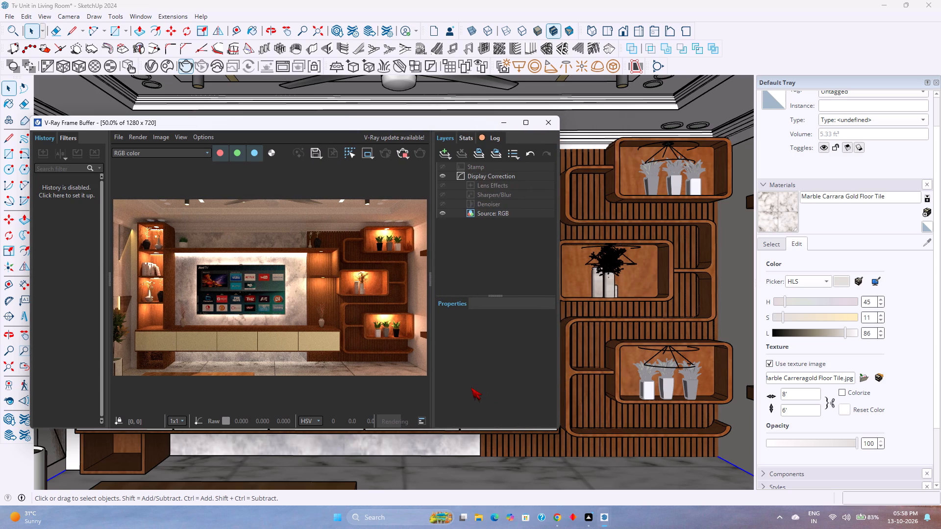
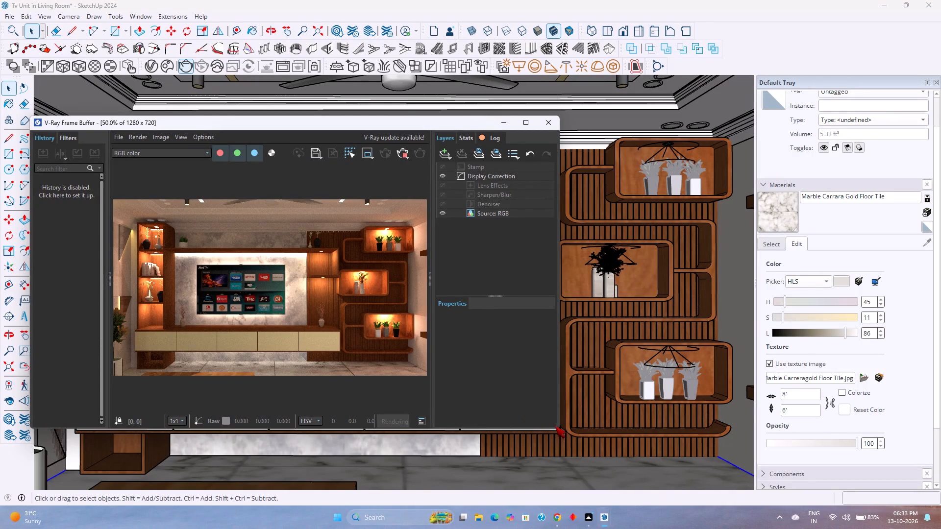
Widen the V-Ray Frame Buffer window and examine the Front view render around the floating cabinet and vase up close.
{"action": "left_click_drag", "start_coordinate": [560, 410], "coordinate": [669, 400]}
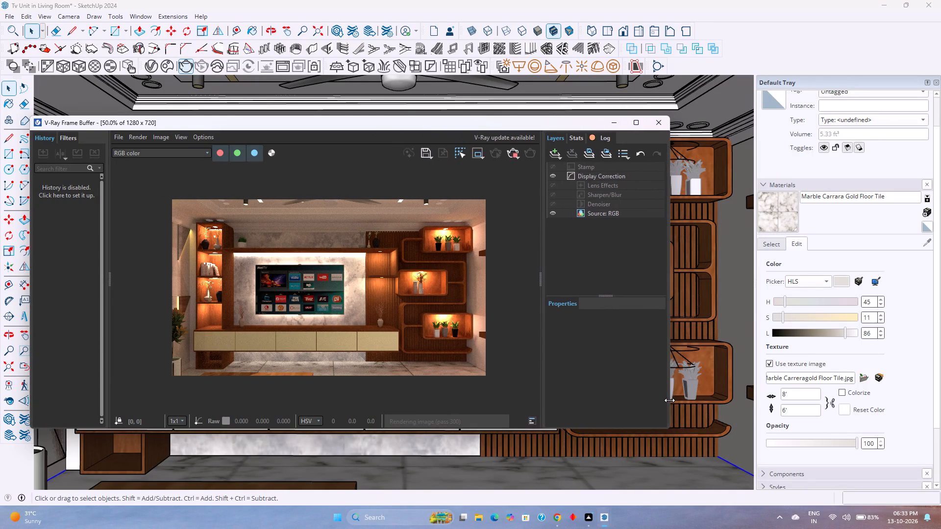
{"action": "left_click_drag", "start_coordinate": [669, 400], "coordinate": [667, 401]}
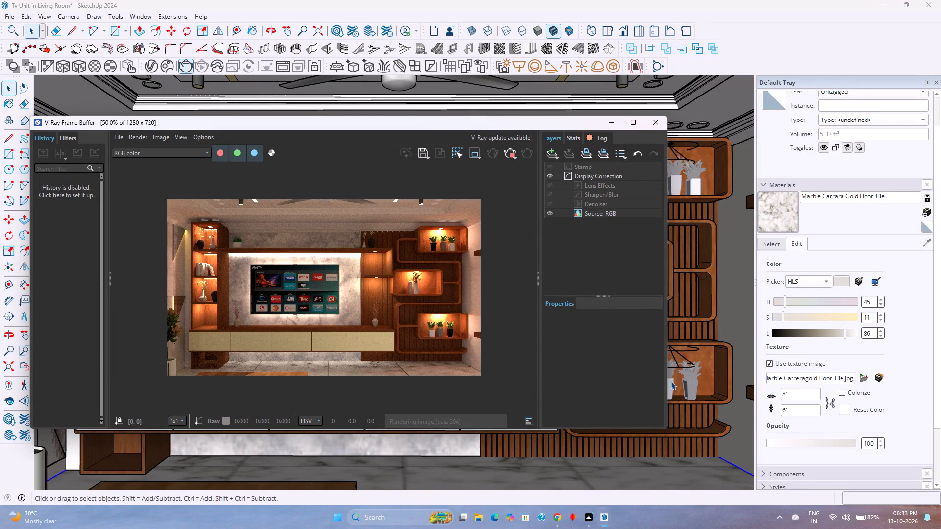
{"action": "left_click_drag", "start_coordinate": [667, 383], "coordinate": [643, 383]}
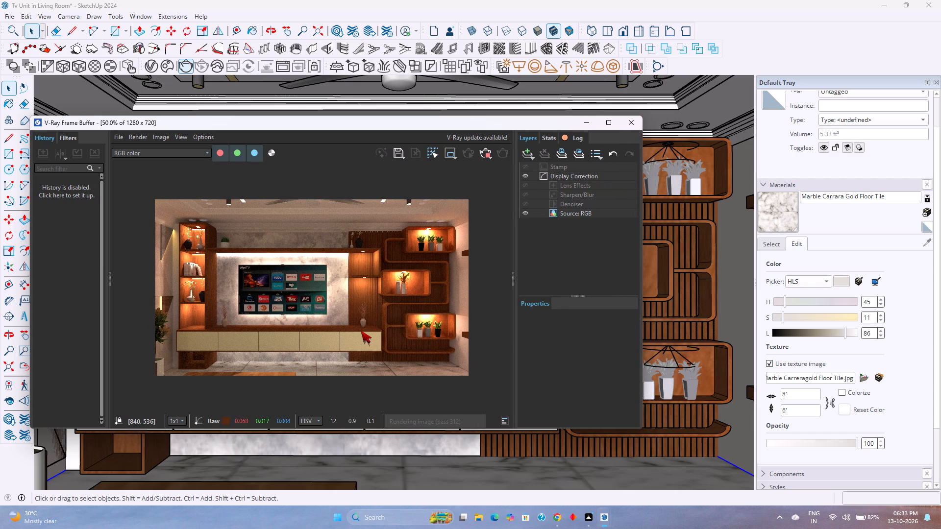
{"action": "scroll", "coordinate": [361, 330], "scroll_direction": "up", "scroll_amount": 2}
{"action": "scroll", "coordinate": [361, 330], "scroll_direction": "down", "scroll_amount": 2}
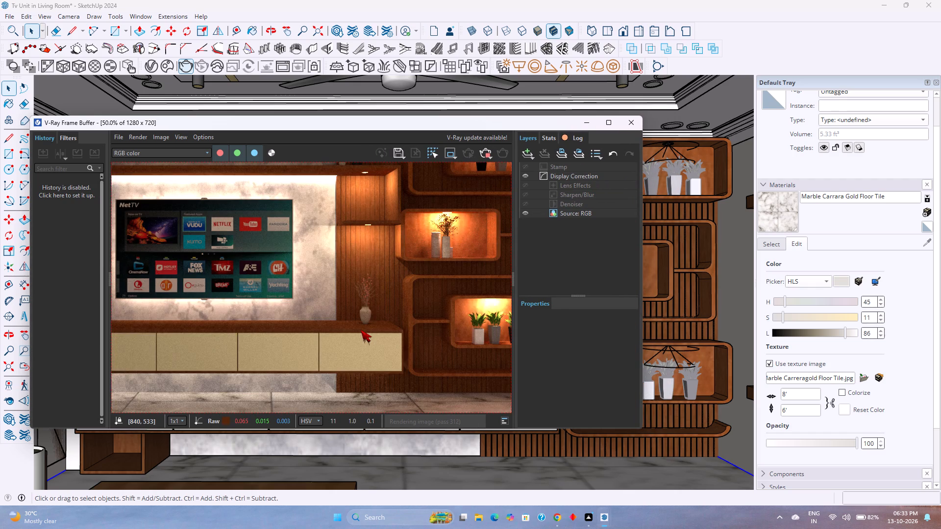
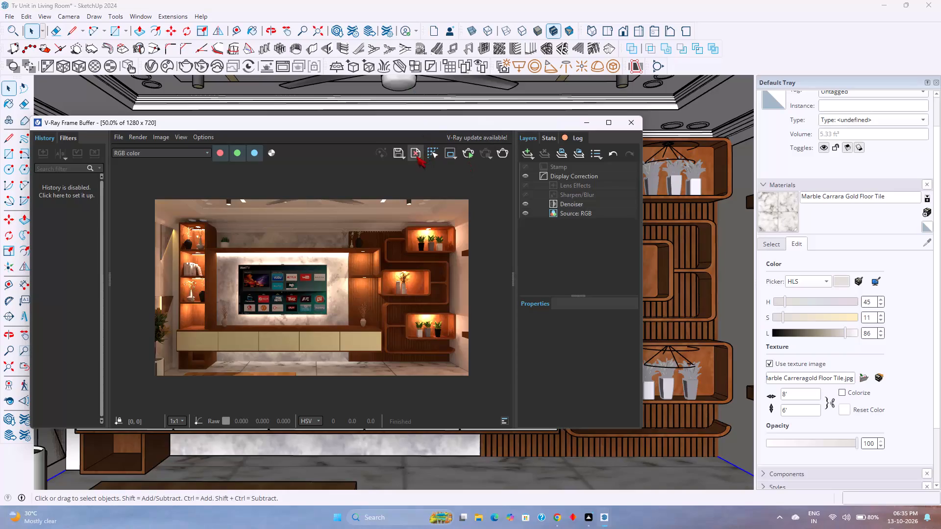
Open the saving of the rendered image to the Design Images folder in Fuji Files, using the JPEG image format.
{"action": "left_click", "coordinate": [396, 154]}
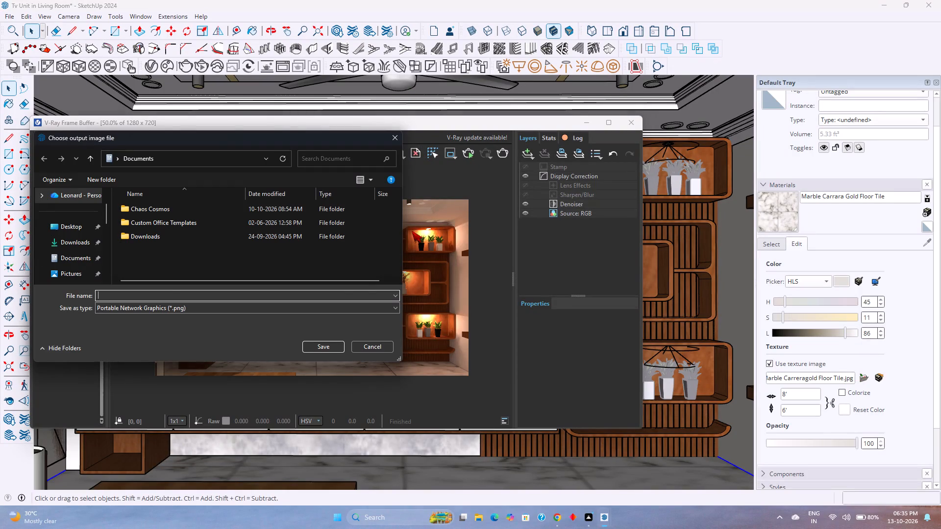
{"action": "scroll", "coordinate": [73, 264], "scroll_direction": "down", "scroll_amount": 3}
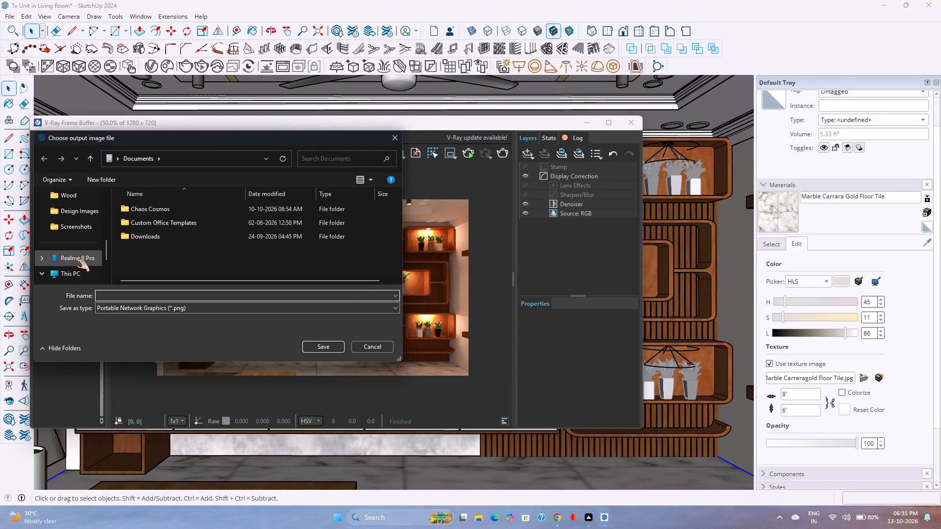
{"action": "scroll", "coordinate": [74, 254], "scroll_direction": "up", "scroll_amount": 1}
{"action": "left_click", "coordinate": [78, 232]}
{"action": "double_click", "coordinate": [178, 212]}
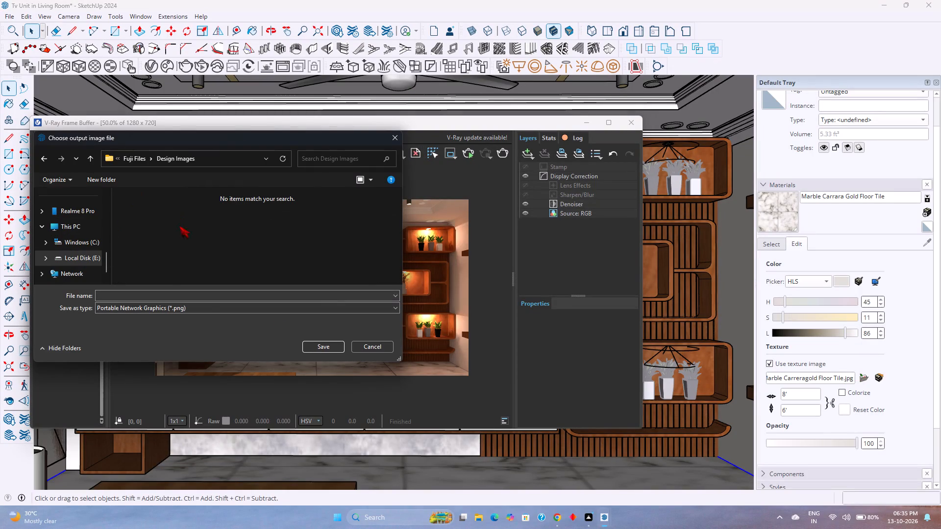
{"action": "left_click", "coordinate": [200, 310]}
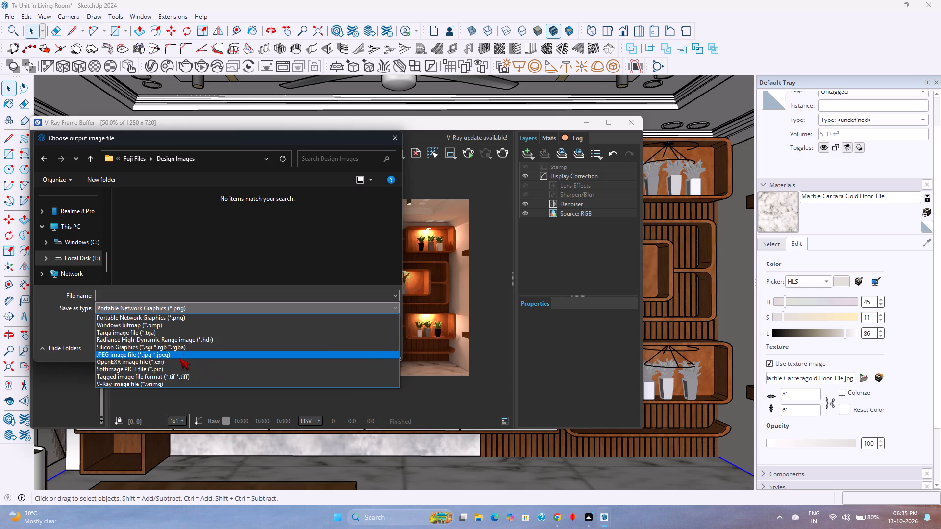
{"action": "left_click", "coordinate": [179, 357]}
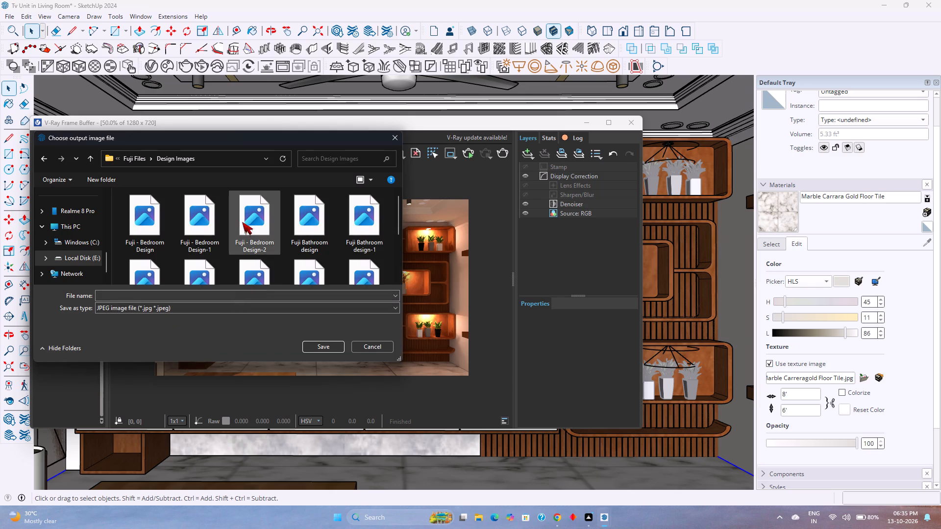
{"action": "key", "text": "shift+t"}
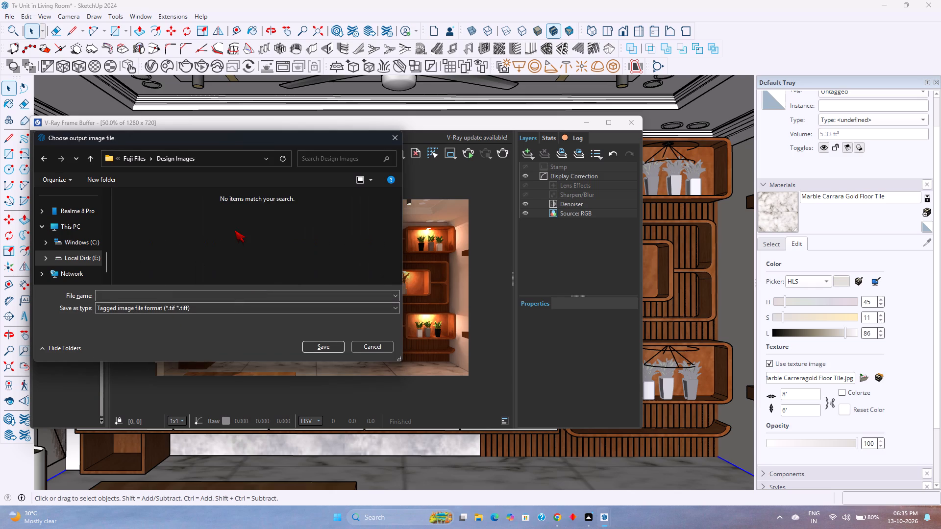
{"action": "left_click", "coordinate": [222, 310]}
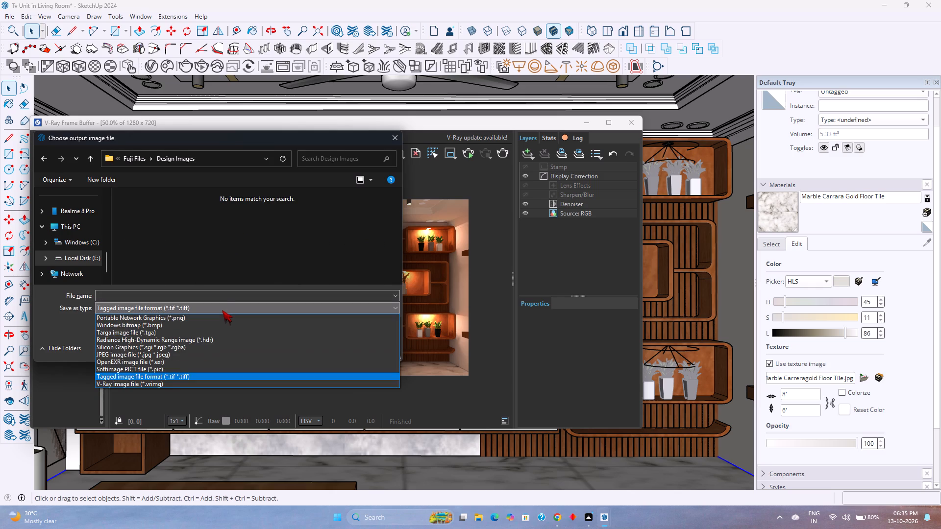
{"action": "left_click", "coordinate": [187, 355]}
Name the image "TV Unit", save it, and put the V-Ray Frame Buffer away.
{"action": "left_click", "coordinate": [201, 294]}
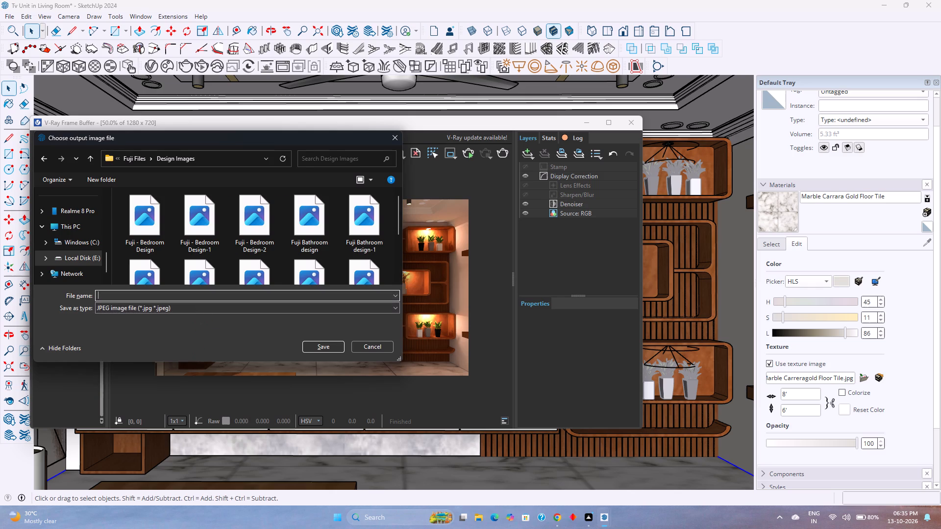
{"action": "type", "text": "tV"}
{"action": "key", "text": "space"}
{"action": "key", "text": "BackSpace"}
{"action": "key", "text": "BackSpace"}
{"action": "key", "text": "BackSpace"}
{"action": "type", "text": "TV Unit"}
{"action": "key", "text": "space"}
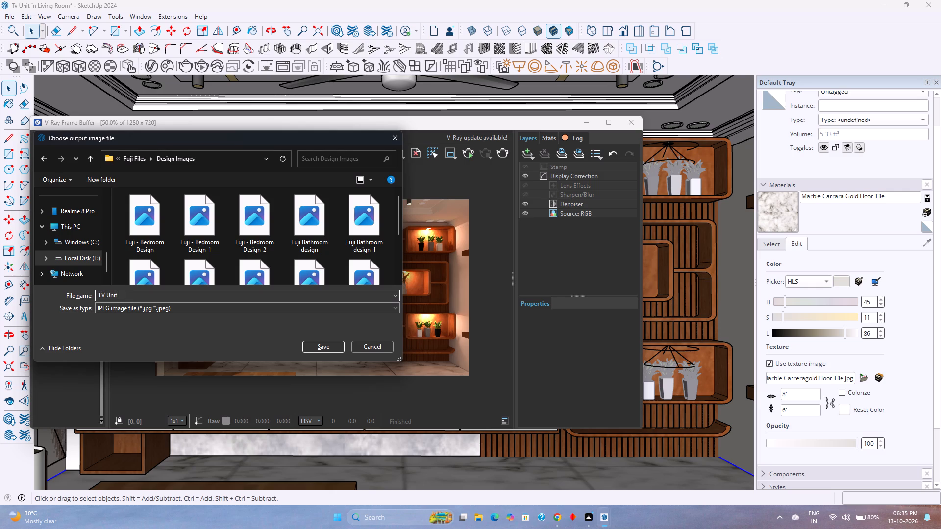
{"action": "key", "text": "BackSpace"}
{"action": "left_click", "coordinate": [315, 348]}
{"action": "left_click", "coordinate": [587, 119]}
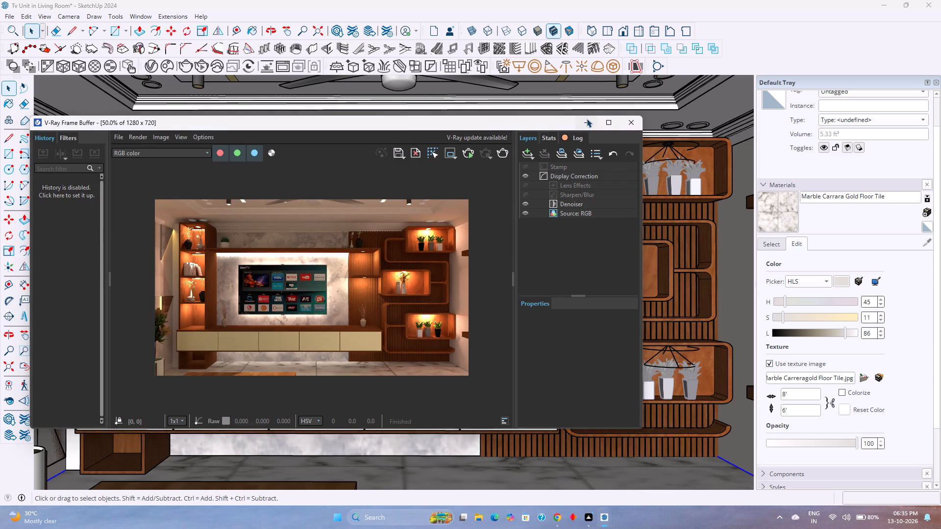
Run a V-Ray interactive render of an angled view from behind the sofa, showing the TV wall and floor lamp side.
{"action": "scroll", "coordinate": [480, 278], "scroll_direction": "down", "scroll_amount": 4}
{"action": "middle_click_drag", "start_coordinate": [478, 279], "coordinate": [516, 286]}
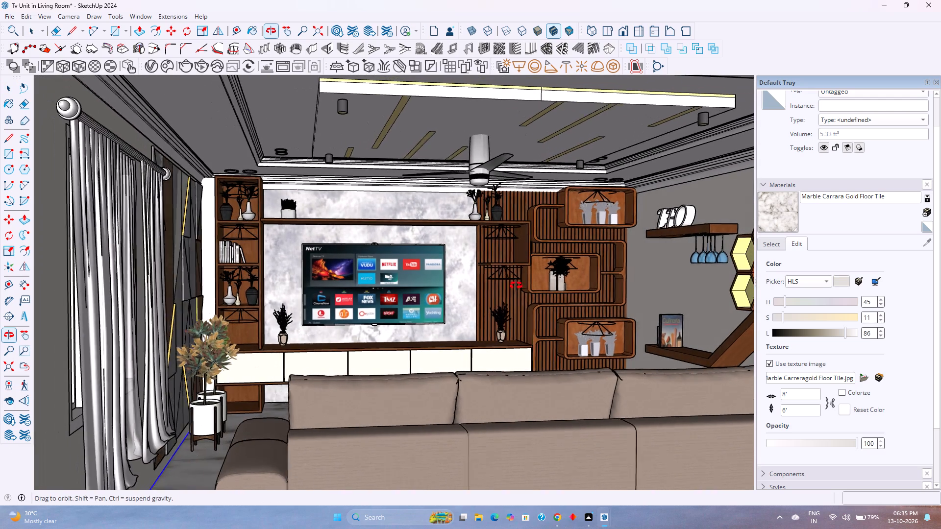
{"action": "middle_click_drag", "start_coordinate": [516, 286], "coordinate": [520, 287]}
{"action": "middle_click_drag", "start_coordinate": [521, 287], "coordinate": [428, 250], "text": "shift"}
{"action": "scroll", "coordinate": [428, 250], "scroll_direction": "down", "scroll_amount": 2}
{"action": "middle_click_drag", "start_coordinate": [428, 251], "coordinate": [465, 280]}
{"action": "scroll", "coordinate": [466, 280], "scroll_direction": "up", "scroll_amount": 1}
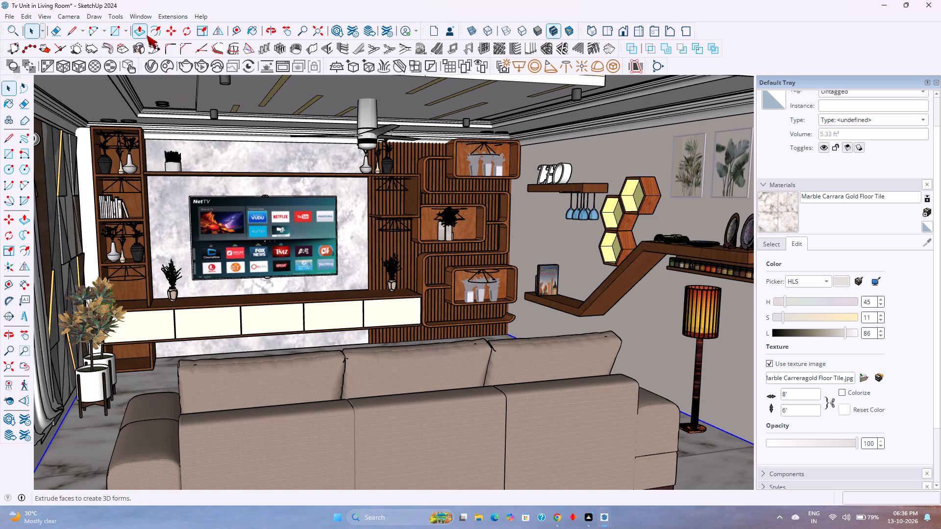
{"action": "left_click", "coordinate": [197, 67]}
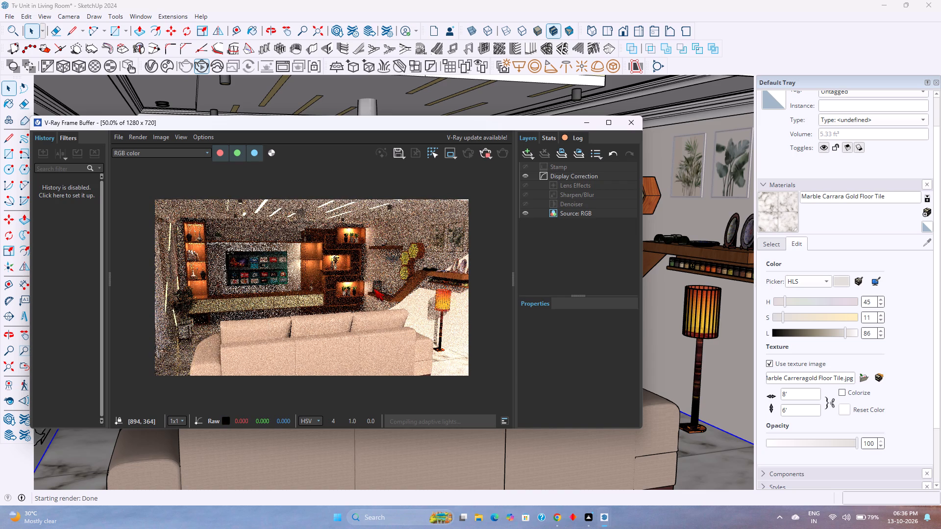
{"action": "left_click", "coordinate": [585, 125]}
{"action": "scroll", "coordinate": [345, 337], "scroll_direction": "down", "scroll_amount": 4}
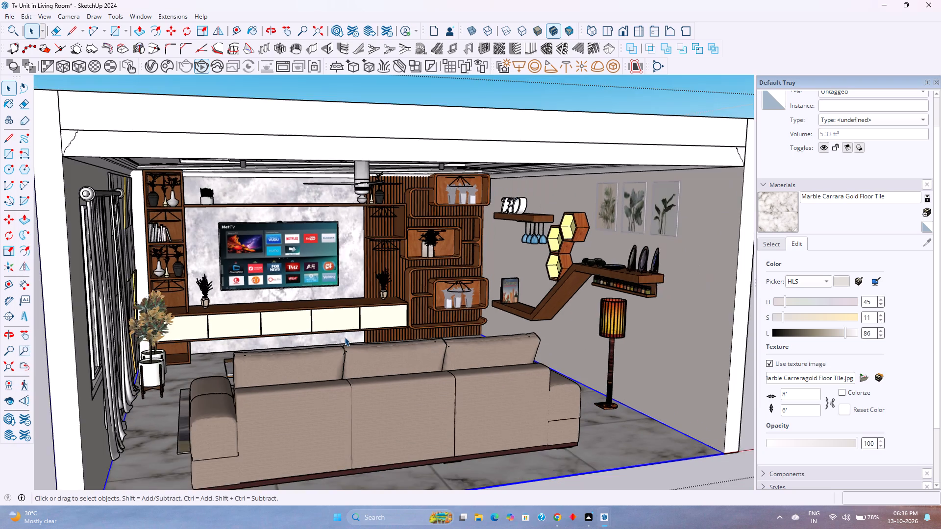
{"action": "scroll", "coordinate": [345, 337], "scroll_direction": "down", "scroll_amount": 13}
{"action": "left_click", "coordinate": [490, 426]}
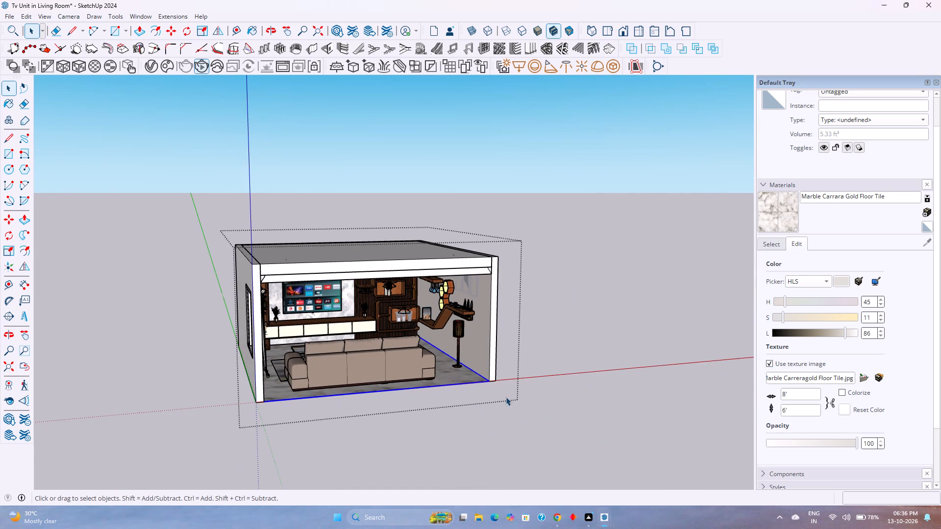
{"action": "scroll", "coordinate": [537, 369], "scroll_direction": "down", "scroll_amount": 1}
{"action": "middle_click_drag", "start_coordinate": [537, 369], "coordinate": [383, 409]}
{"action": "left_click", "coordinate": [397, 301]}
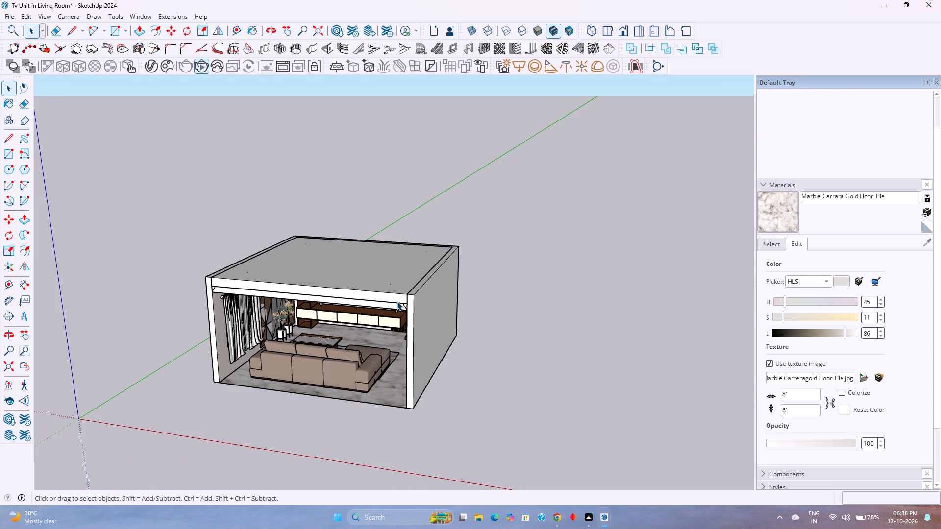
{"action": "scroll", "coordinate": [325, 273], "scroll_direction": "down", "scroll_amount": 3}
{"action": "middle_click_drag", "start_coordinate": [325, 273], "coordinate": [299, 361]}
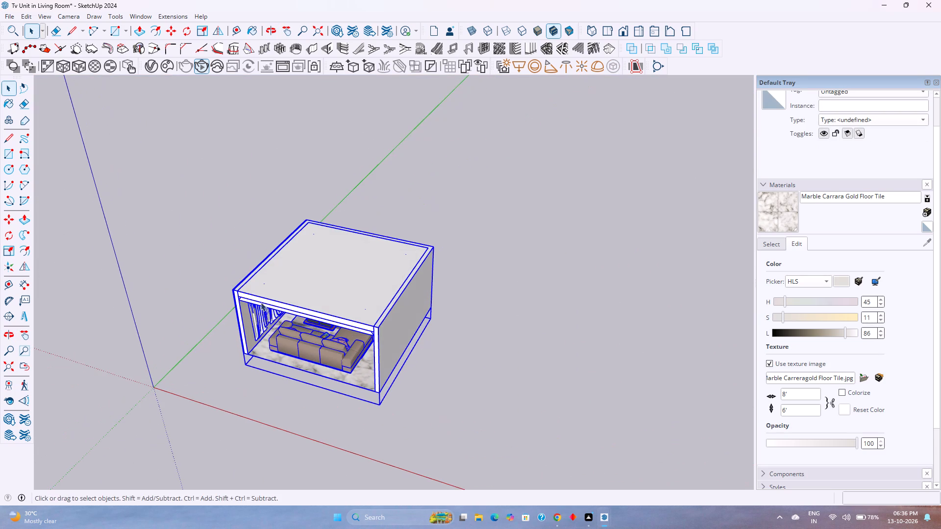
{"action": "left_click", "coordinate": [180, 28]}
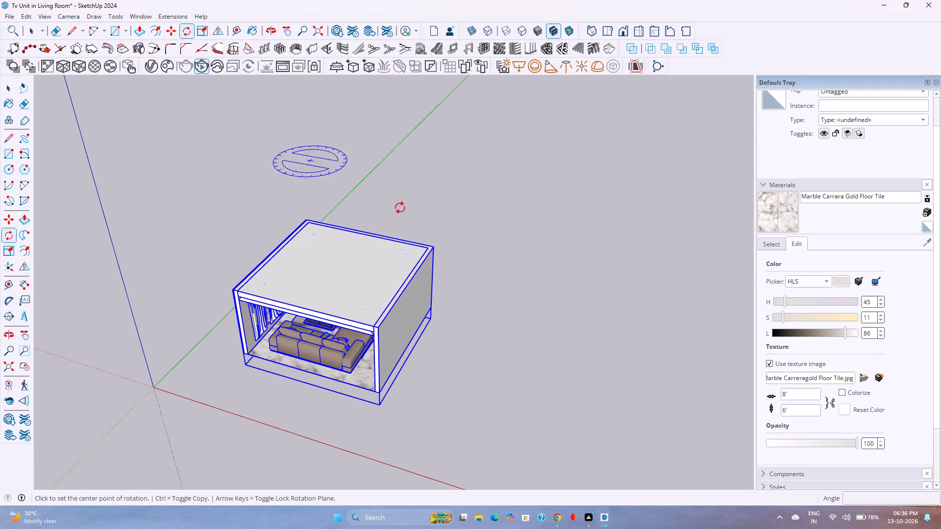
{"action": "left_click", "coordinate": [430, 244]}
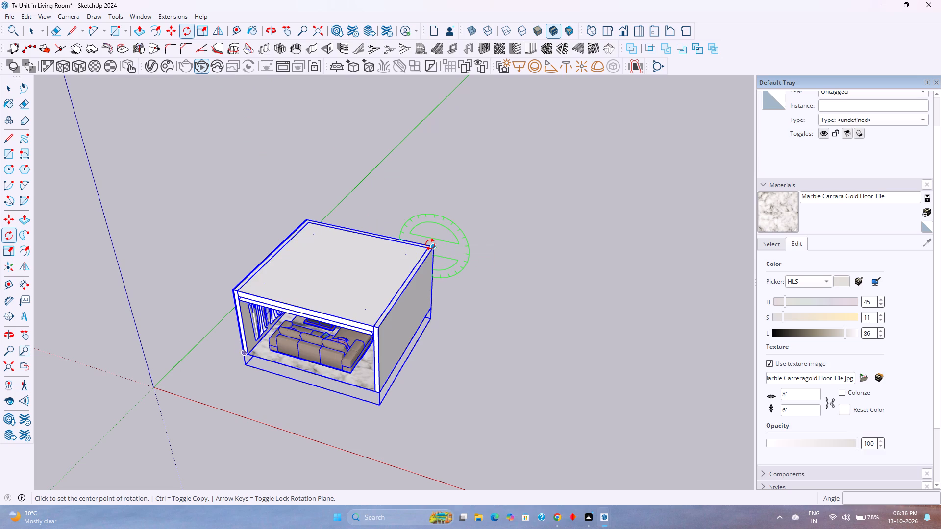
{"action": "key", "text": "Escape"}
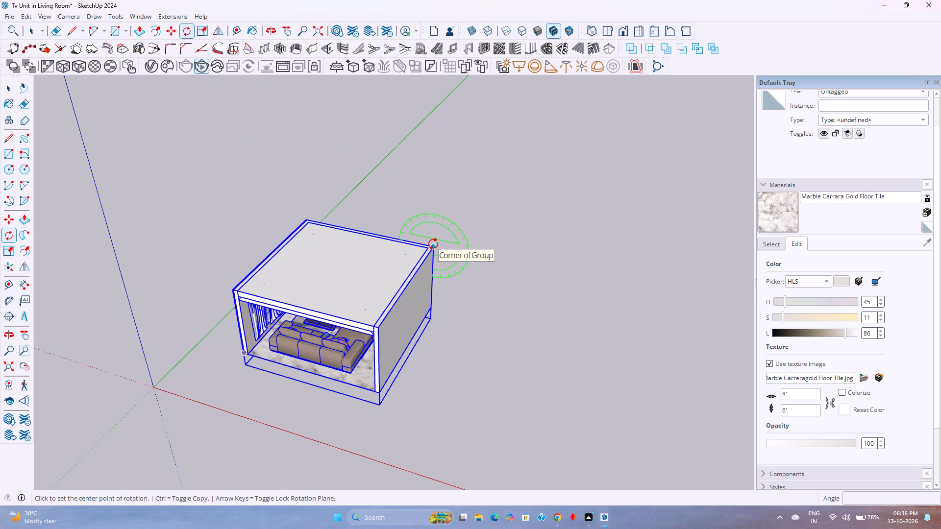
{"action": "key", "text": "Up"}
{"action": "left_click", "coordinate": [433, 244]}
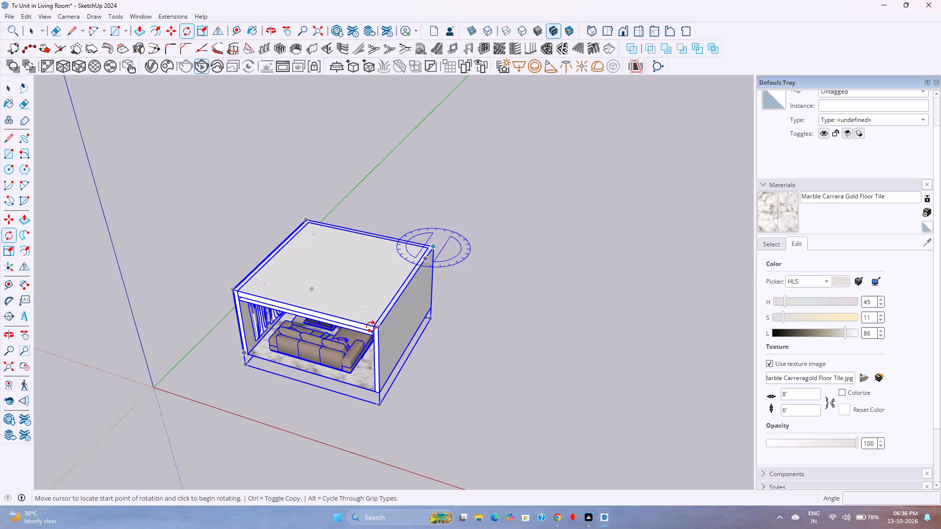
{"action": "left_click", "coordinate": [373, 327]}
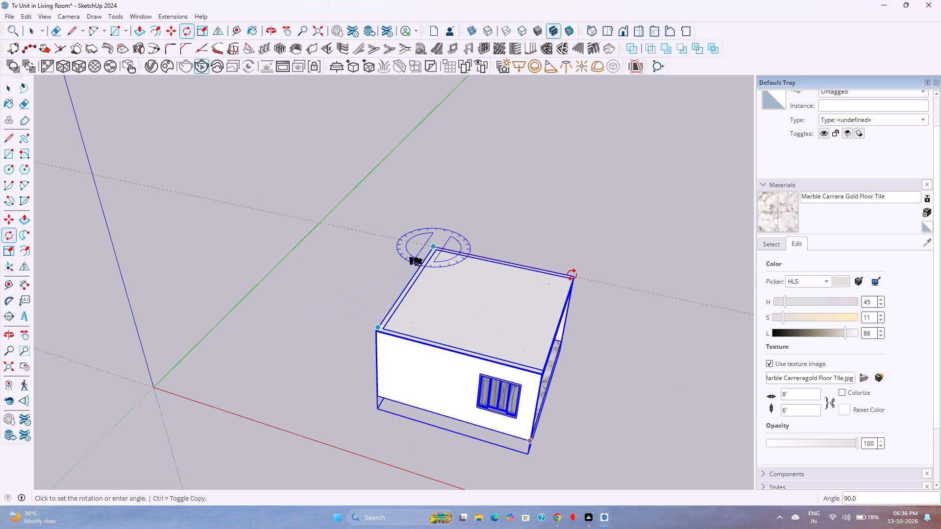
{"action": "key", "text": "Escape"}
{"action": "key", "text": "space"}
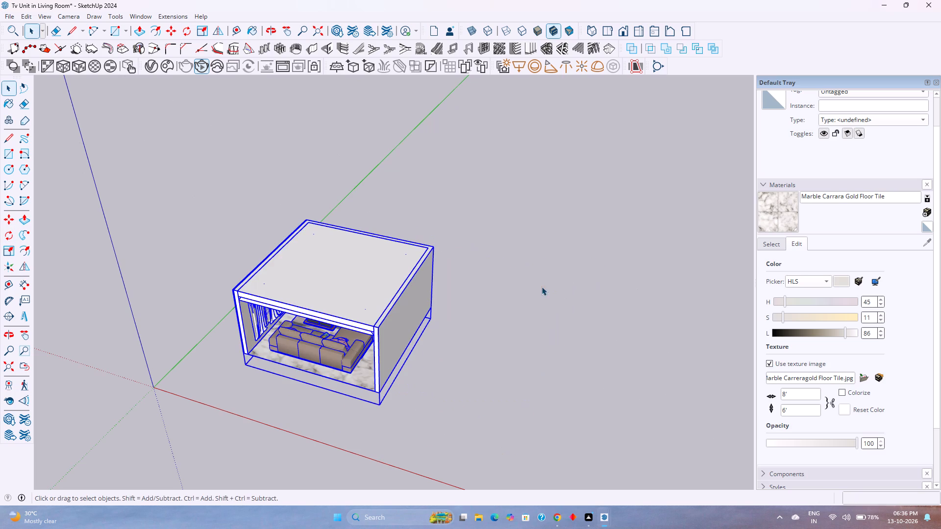
Rotate the entire room model 90° about the vertical axis at the rear roof corner on the floor lamp side.
{"action": "left_click_drag", "start_coordinate": [190, 157], "coordinate": [549, 431]}
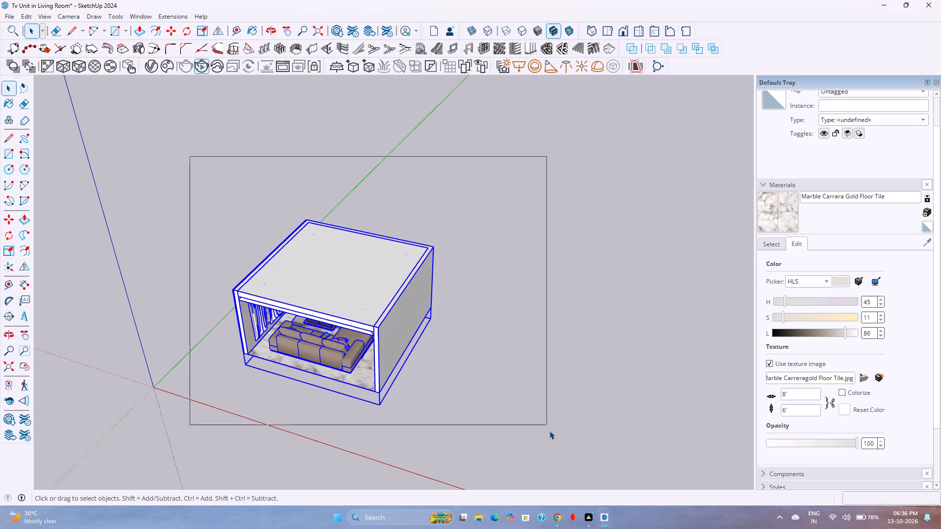
{"action": "left_click_drag", "start_coordinate": [549, 431], "coordinate": [558, 444]}
{"action": "left_click", "coordinate": [558, 444]}
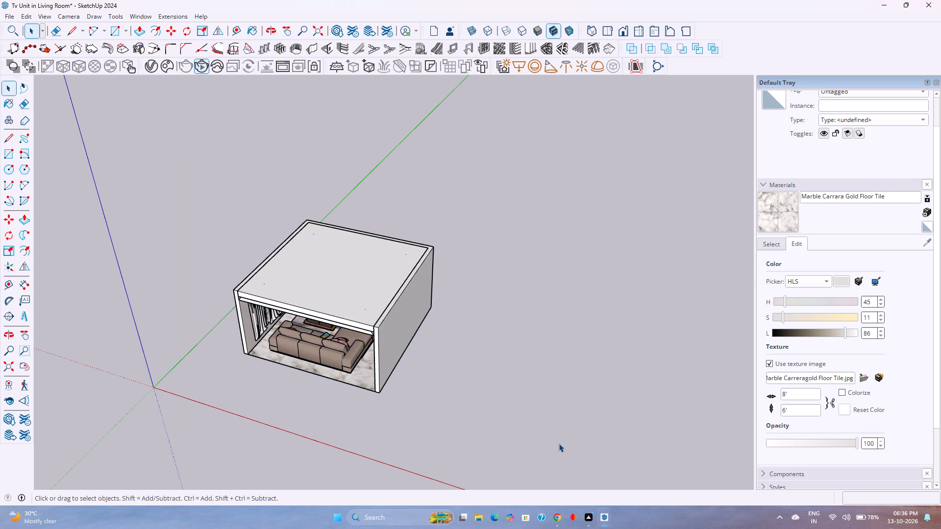
{"action": "left_click_drag", "start_coordinate": [214, 178], "coordinate": [528, 447]}
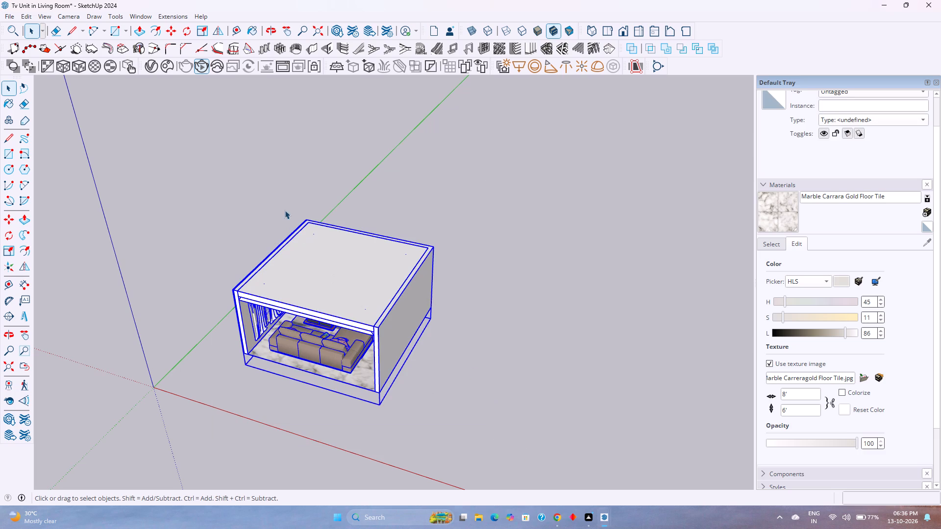
{"action": "left_click", "coordinate": [186, 34]}
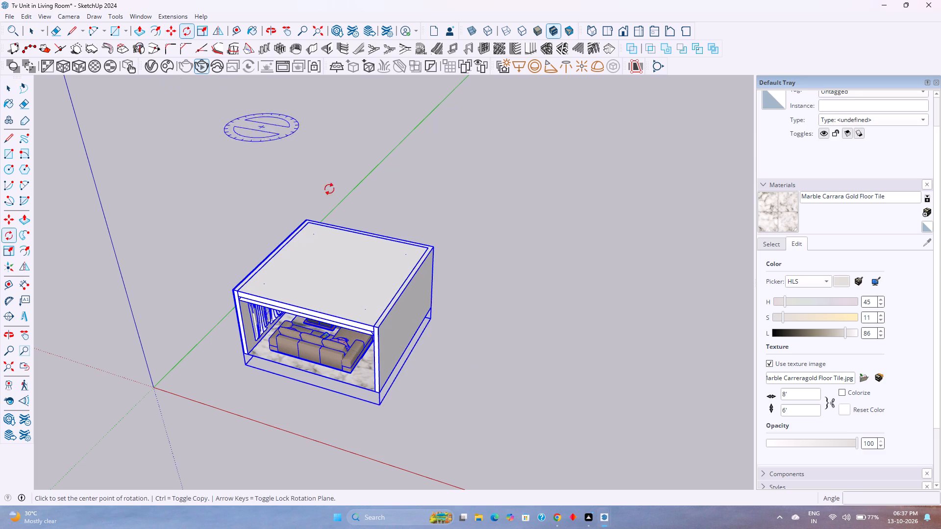
{"action": "left_click", "coordinate": [434, 246]}
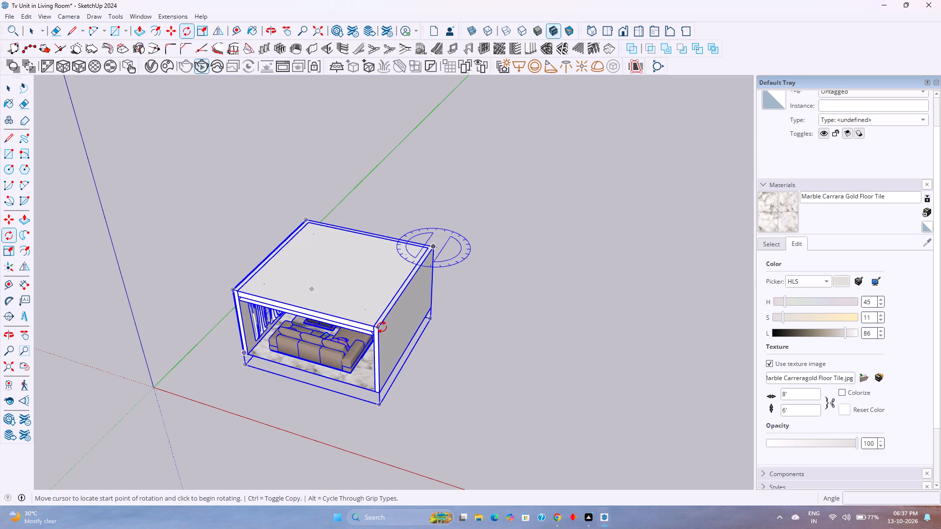
{"action": "left_click", "coordinate": [382, 327]}
{"action": "type", "text": "90"}
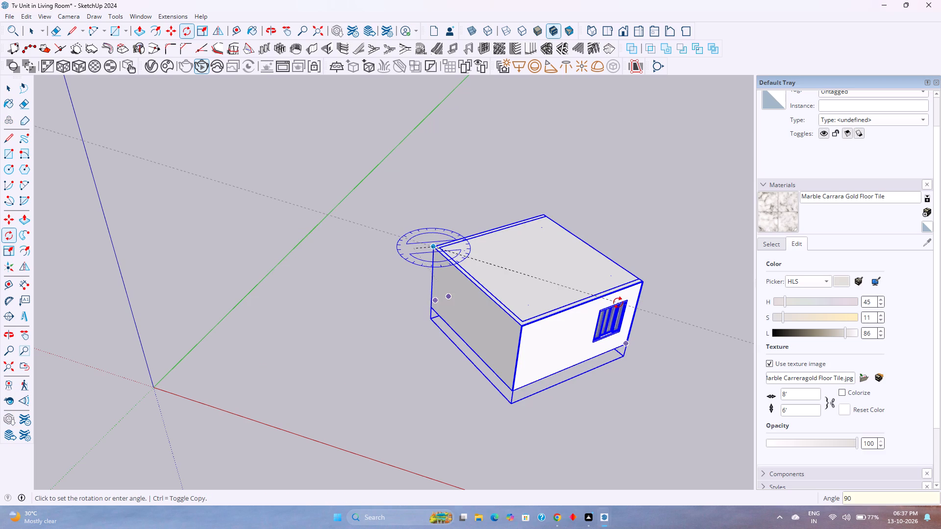
{"action": "key", "text": "Return"}
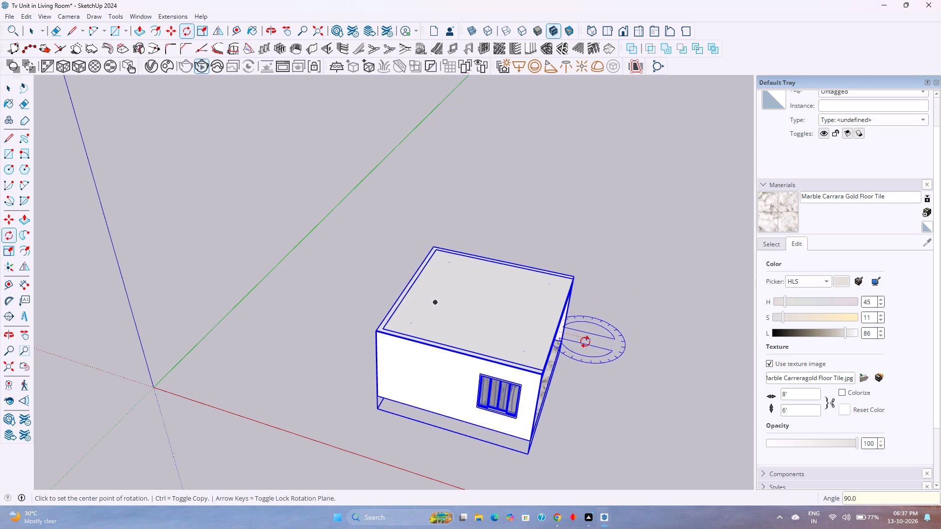
{"action": "key", "text": "space"}
Show the room in the standard Right view, facing the TV wall, and deselect the model.
{"action": "left_click", "coordinate": [639, 36]}
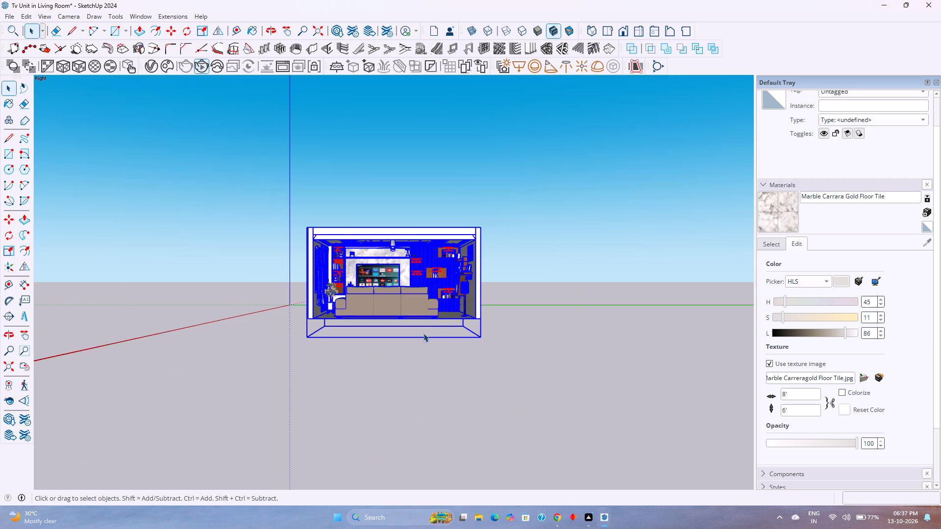
{"action": "scroll", "coordinate": [394, 265], "scroll_direction": "up", "scroll_amount": 10}
{"action": "key", "text": "Escape"}
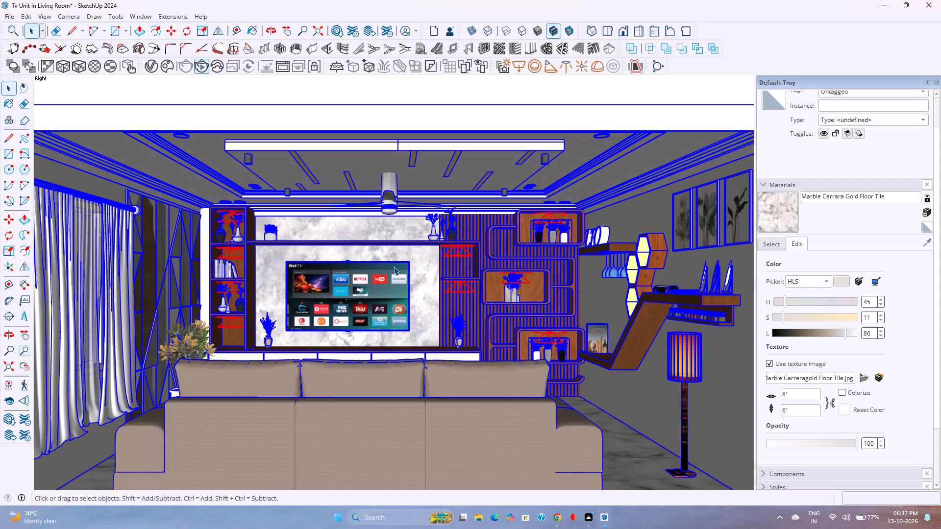
{"action": "scroll", "coordinate": [394, 266], "scroll_direction": "down", "scroll_amount": 4}
{"action": "left_click", "coordinate": [662, 312]}
{"action": "scroll", "coordinate": [373, 303], "scroll_direction": "up", "scroll_amount": 3}
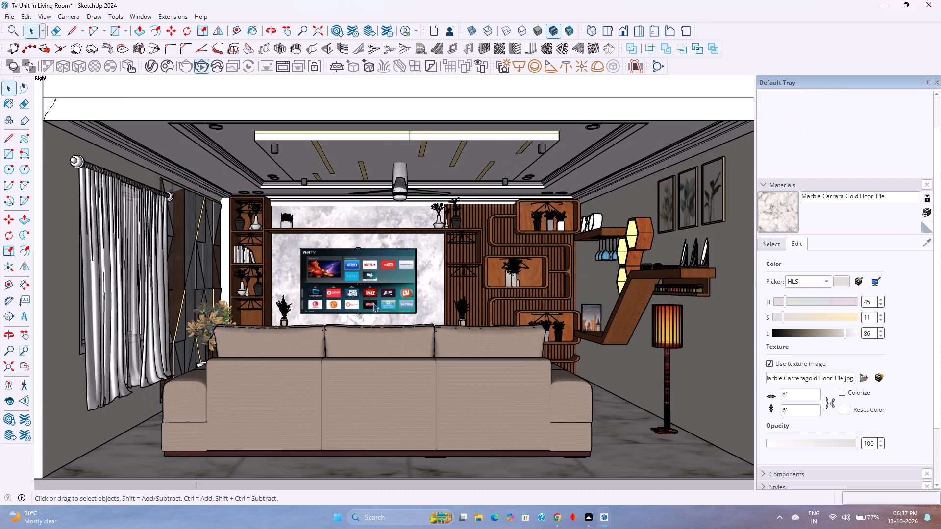
Frame an angled interior view from behind the sofa, covering the TV wall, the wall shelves and the floor lamp.
{"action": "middle_click_drag", "start_coordinate": [373, 303], "coordinate": [421, 315]}
{"action": "scroll", "coordinate": [421, 315], "scroll_direction": "up", "scroll_amount": 1, "text": "shift"}
{"action": "middle_click_drag", "start_coordinate": [421, 315], "coordinate": [392, 315], "text": "shift"}
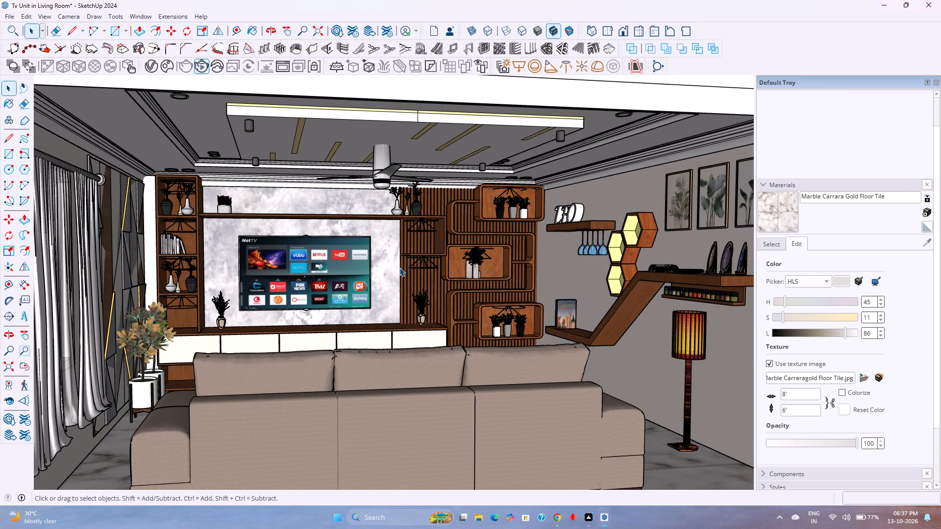
{"action": "scroll", "coordinate": [399, 279], "scroll_direction": "down", "scroll_amount": 1}
{"action": "scroll", "coordinate": [399, 279], "scroll_direction": "up", "scroll_amount": 1}
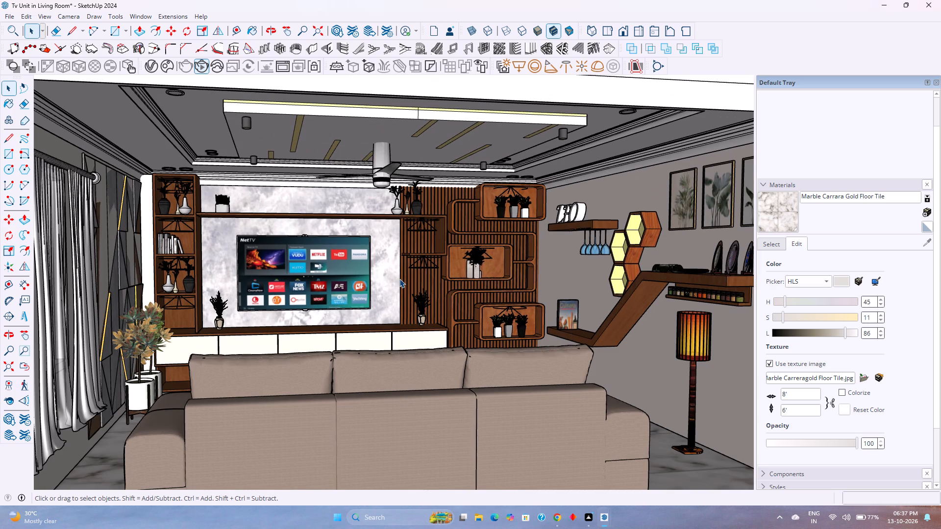
{"action": "middle_click_drag", "start_coordinate": [404, 366], "coordinate": [407, 347], "text": "shift"}
{"action": "middle_click_drag", "start_coordinate": [407, 347], "coordinate": [419, 372]}
{"action": "middle_click_drag", "start_coordinate": [420, 372], "coordinate": [412, 336], "text": "shift"}
{"action": "scroll", "coordinate": [412, 336], "scroll_direction": "up", "scroll_amount": 1}
{"action": "middle_click_drag", "start_coordinate": [412, 336], "coordinate": [389, 306], "text": "shift"}
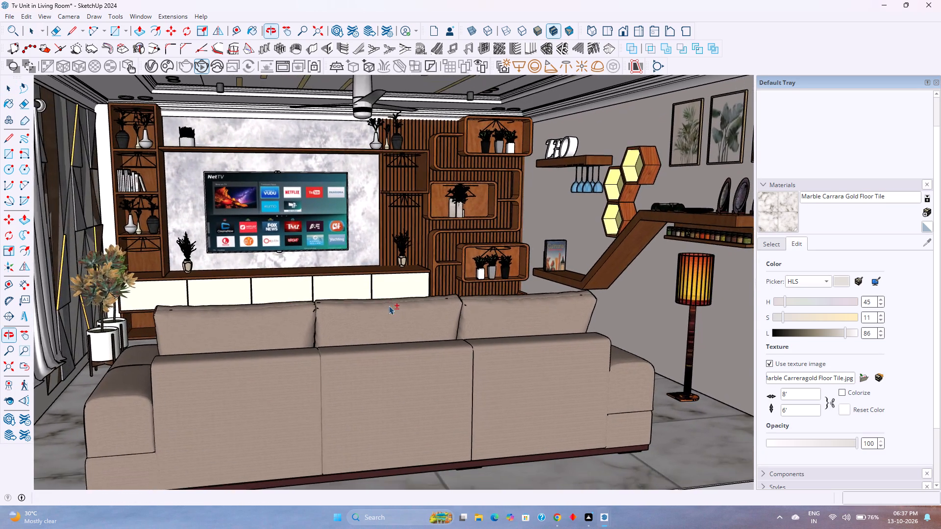
{"action": "middle_click_drag", "start_coordinate": [389, 306], "coordinate": [439, 324]}
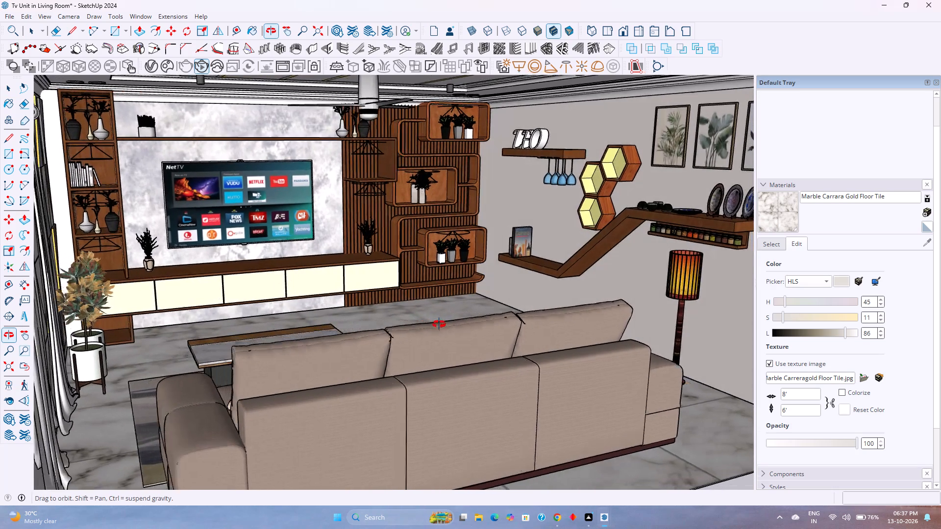
{"action": "middle_click_drag", "start_coordinate": [439, 324], "coordinate": [442, 325]}
{"action": "middle_click", "coordinate": [442, 325]}
{"action": "scroll", "coordinate": [442, 325], "scroll_direction": "up", "scroll_amount": 1}
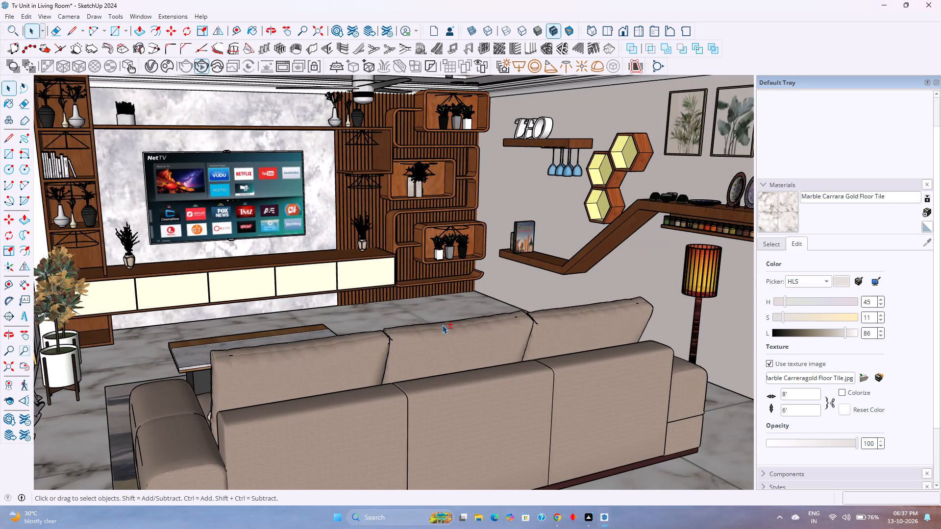
{"action": "middle_click_drag", "start_coordinate": [442, 328], "coordinate": [447, 340], "text": "shift"}
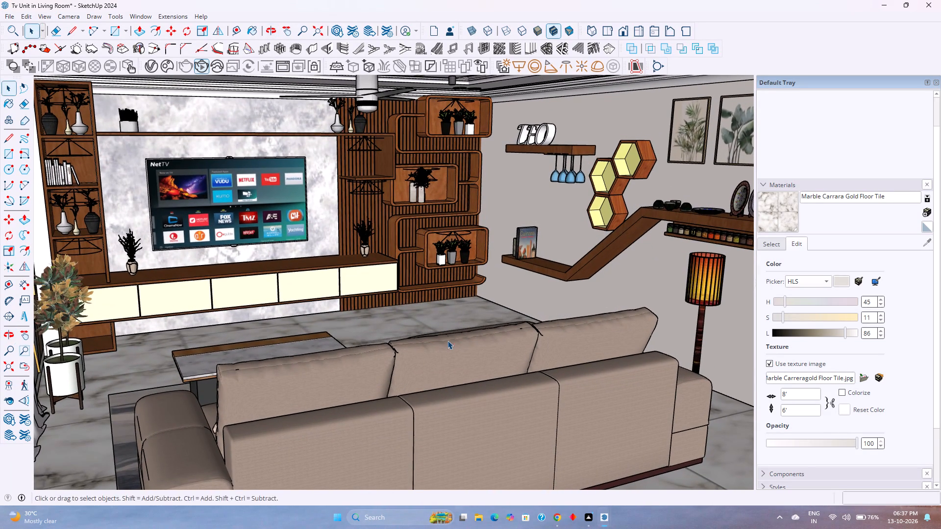
{"action": "middle_click", "coordinate": [447, 340]}
{"action": "middle_click", "coordinate": [448, 338]}
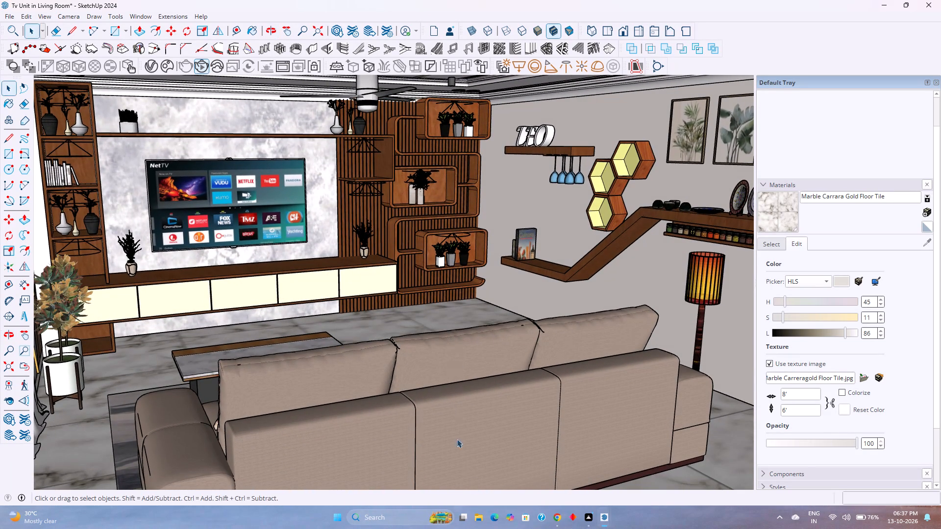
Set the Display Correction exposure of the interactive render to 1.000 in the V-Ray Frame Buffer, and put the render window away.
{"action": "left_click", "coordinate": [602, 511]}
{"action": "left_click", "coordinate": [633, 475]}
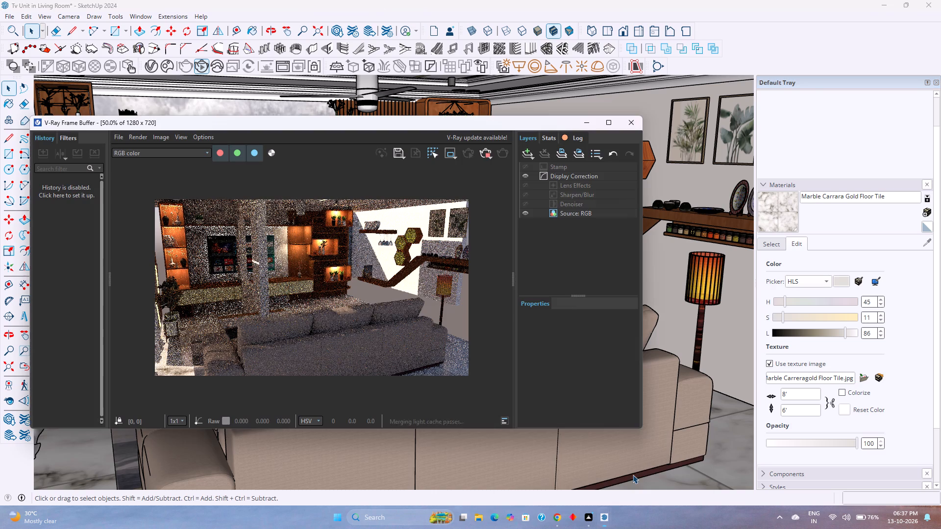
{"action": "left_click", "coordinate": [571, 173]}
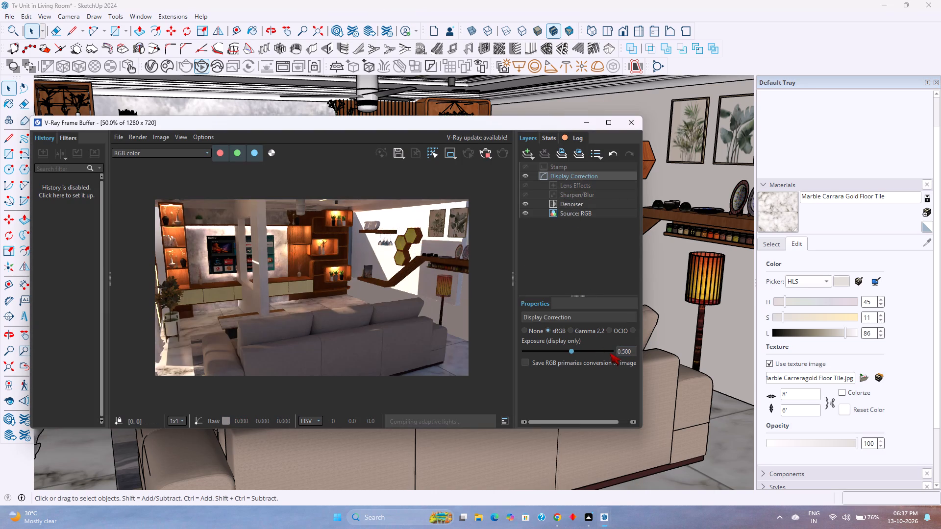
{"action": "double_click", "coordinate": [632, 352]}
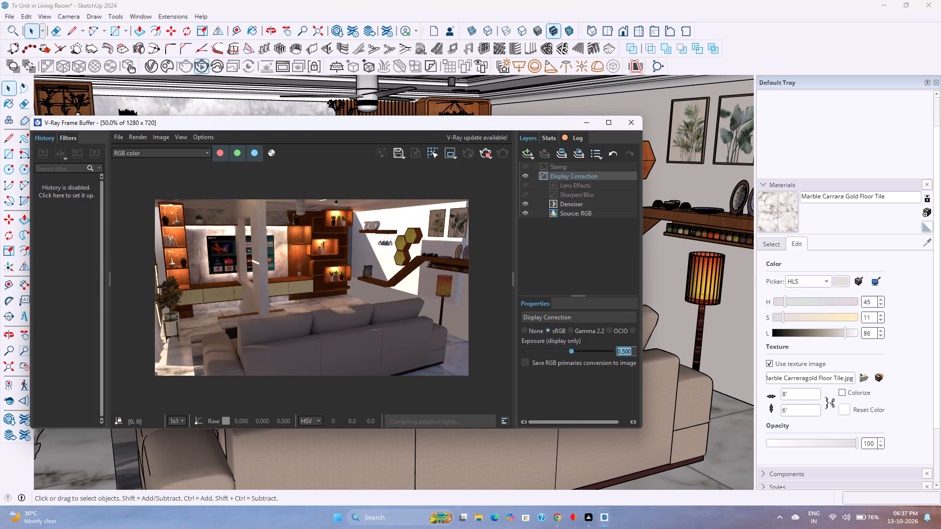
{"action": "key", "text": "1"}
{"action": "key", "text": "Return"}
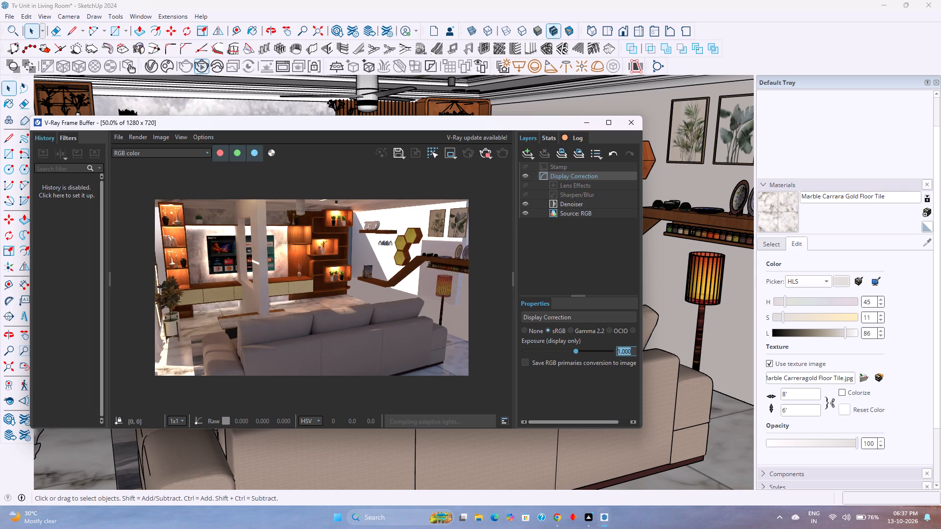
{"action": "left_click", "coordinate": [580, 124]}
Check the room's outer walls, and reframe a wider angled view from behind the sofa with the curtain, TV wall and framed pictures.
{"action": "scroll", "coordinate": [332, 293], "scroll_direction": "down", "scroll_amount": 9}
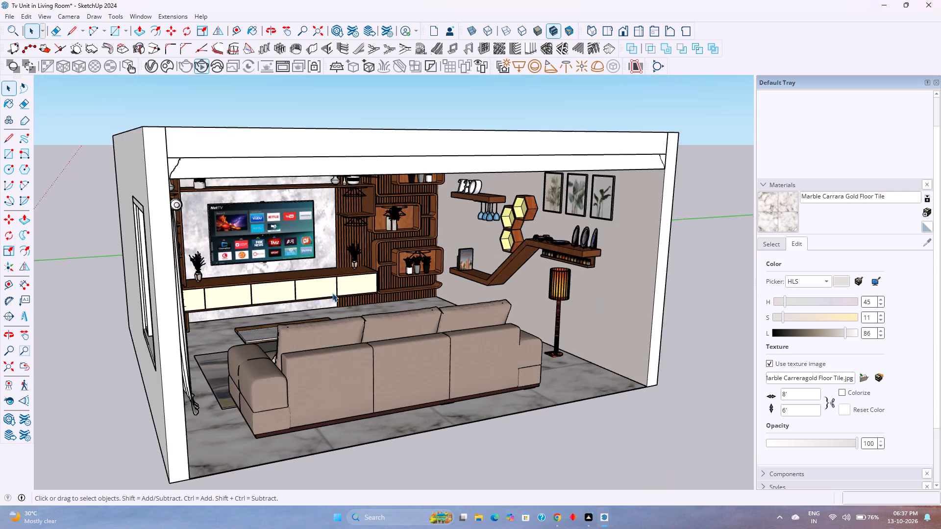
{"action": "middle_click_drag", "start_coordinate": [263, 310], "coordinate": [686, 324]}
{"action": "middle_click_drag", "start_coordinate": [556, 315], "coordinate": [527, 326]}
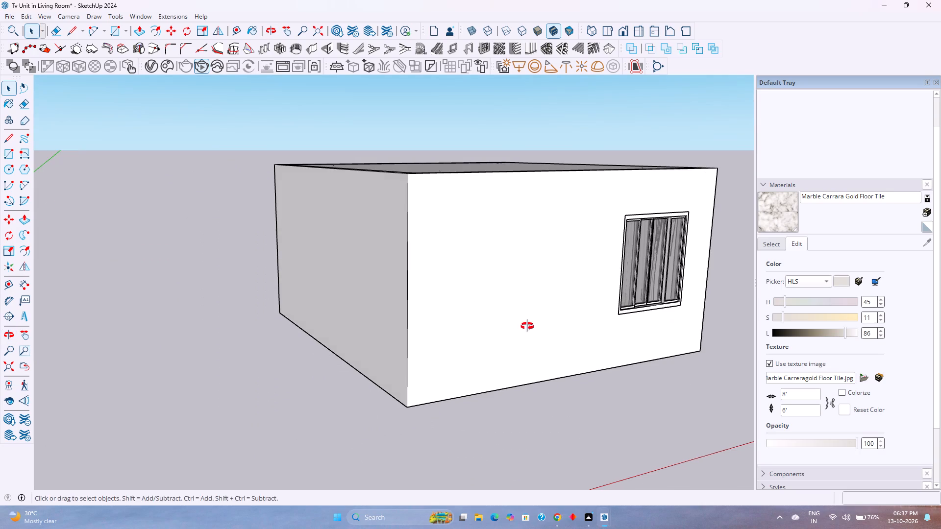
{"action": "middle_click_drag", "start_coordinate": [527, 326], "coordinate": [196, 339]}
{"action": "middle_click_drag", "start_coordinate": [192, 336], "coordinate": [98, 268]}
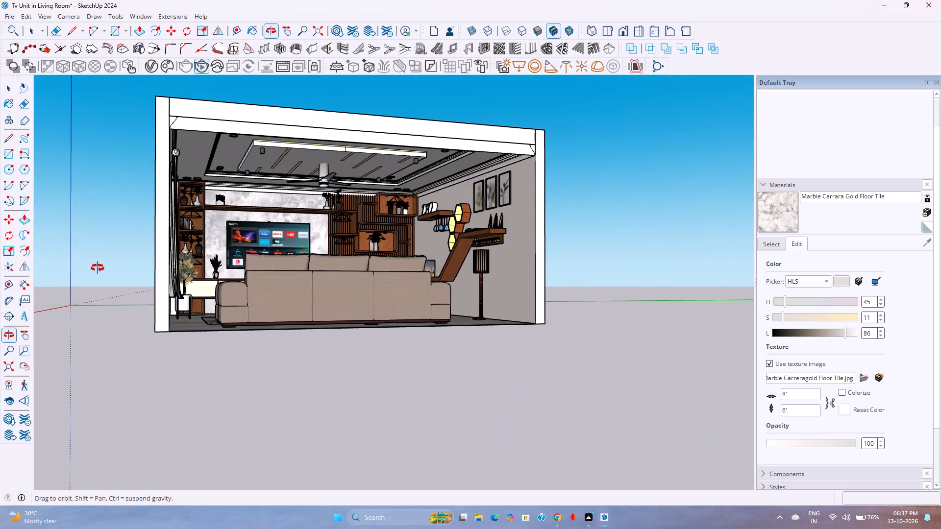
{"action": "middle_click_drag", "start_coordinate": [98, 268], "coordinate": [112, 289]}
{"action": "scroll", "coordinate": [321, 233], "scroll_direction": "up", "scroll_amount": 3}
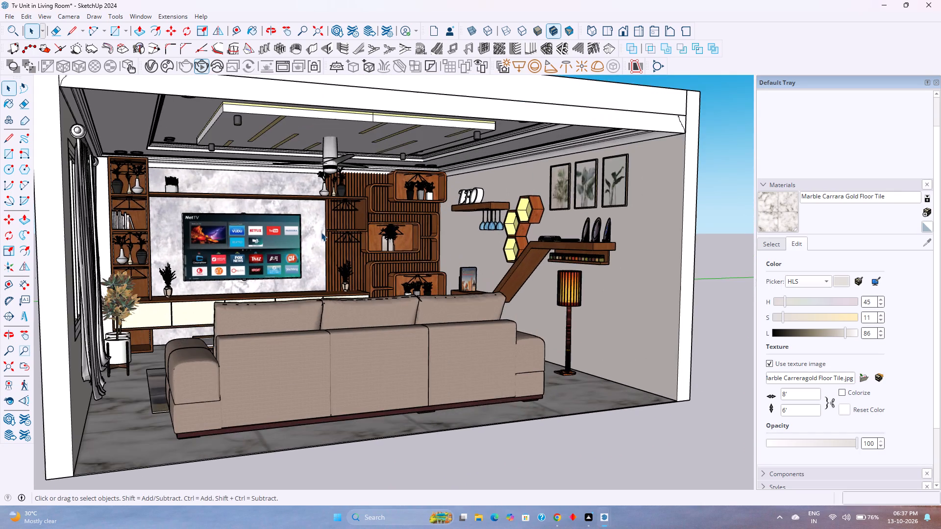
{"action": "scroll", "coordinate": [321, 232], "scroll_direction": "up", "scroll_amount": 3}
{"action": "scroll", "coordinate": [321, 232], "scroll_direction": "down", "scroll_amount": 1}
{"action": "middle_click_drag", "start_coordinate": [321, 233], "coordinate": [324, 245]}
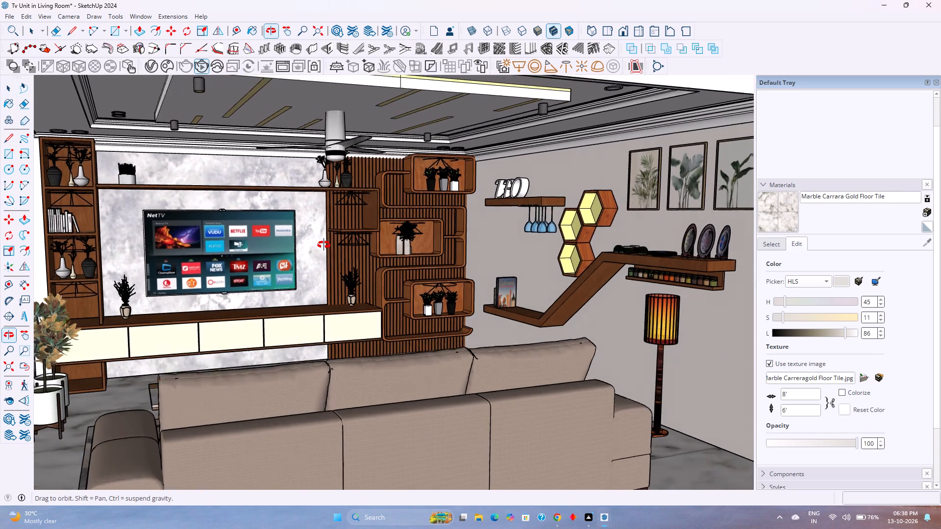
{"action": "middle_click_drag", "start_coordinate": [324, 245], "coordinate": [324, 246]}
{"action": "scroll", "coordinate": [324, 246], "scroll_direction": "down", "scroll_amount": 1}
{"action": "scroll", "coordinate": [324, 246], "scroll_direction": "up", "scroll_amount": 1}
{"action": "middle_click_drag", "start_coordinate": [325, 249], "coordinate": [331, 257]}
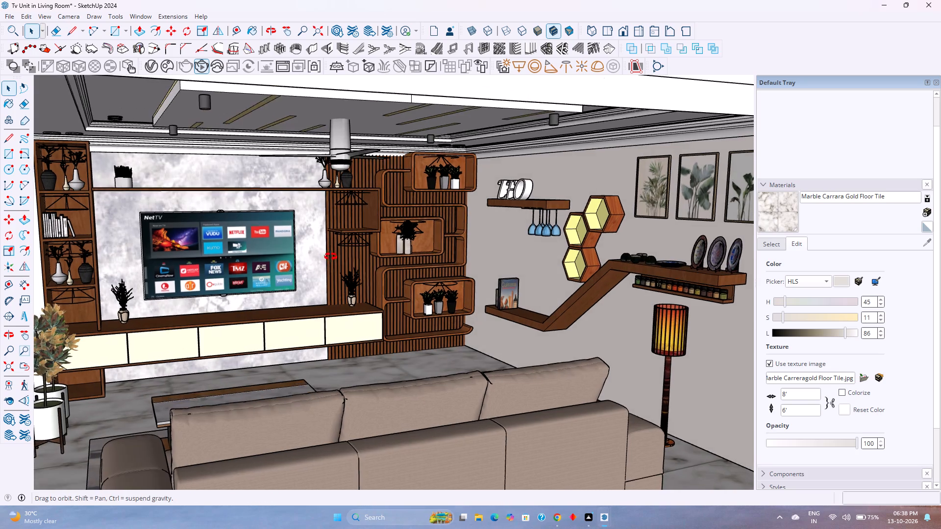
{"action": "middle_click_drag", "start_coordinate": [331, 257], "coordinate": [333, 258]}
{"action": "middle_click", "coordinate": [334, 258]}
{"action": "middle_click_drag", "start_coordinate": [341, 271], "coordinate": [347, 247], "text": "shift"}
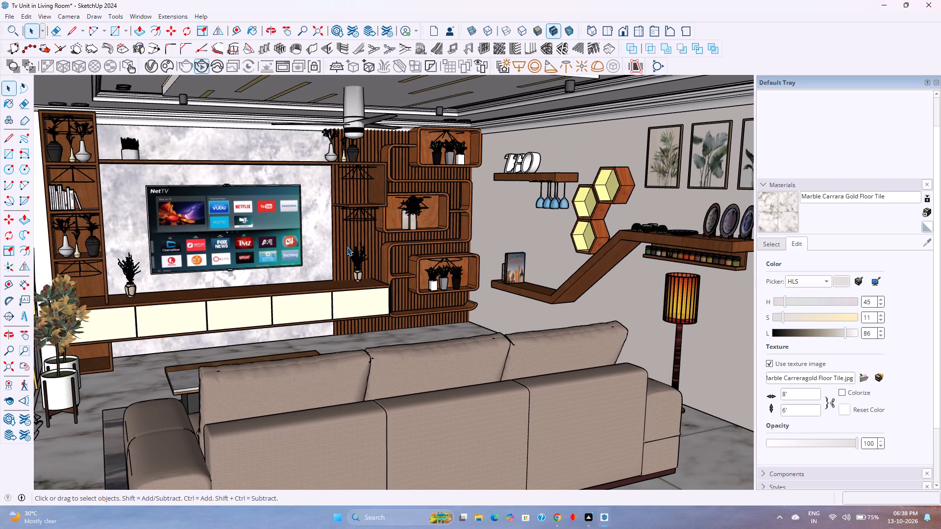
{"action": "scroll", "coordinate": [347, 249], "scroll_direction": "down", "scroll_amount": 1}
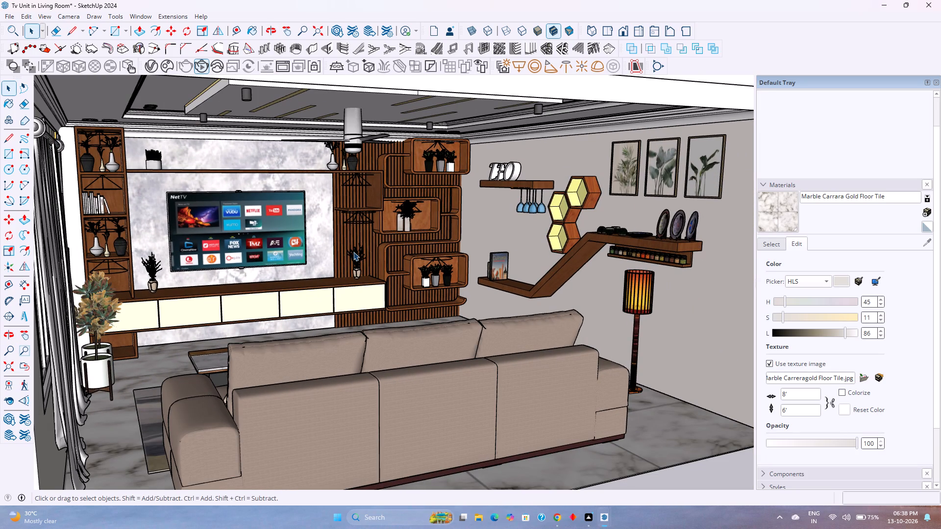
Examine the lighting and sofa area of the updated interactive render in the V-Ray Frame Buffer, close up and as a whole.
{"action": "left_click", "coordinate": [600, 514]}
{"action": "left_click", "coordinate": [634, 467]}
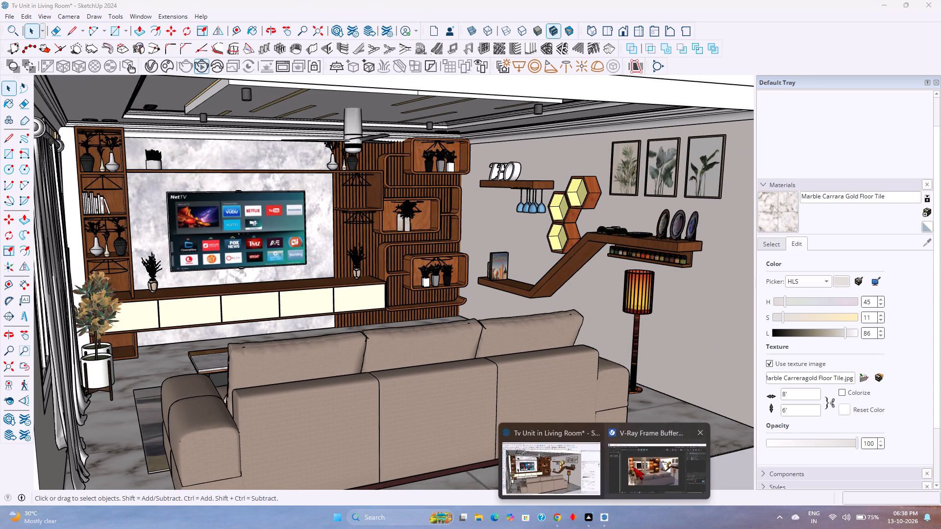
{"action": "scroll", "coordinate": [340, 326], "scroll_direction": "up", "scroll_amount": 1}
{"action": "scroll", "coordinate": [340, 326], "scroll_direction": "down", "scroll_amount": 1}
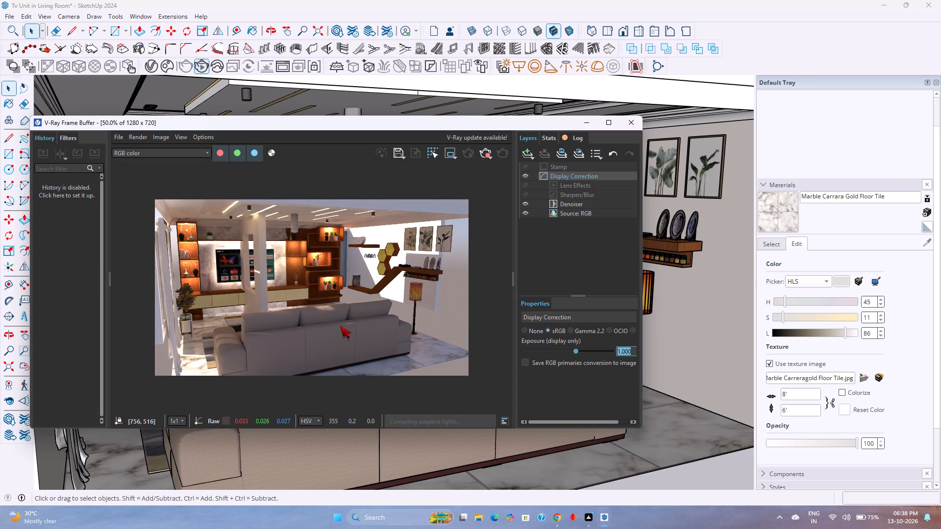
{"action": "scroll", "coordinate": [340, 326], "scroll_direction": "down", "scroll_amount": 1}
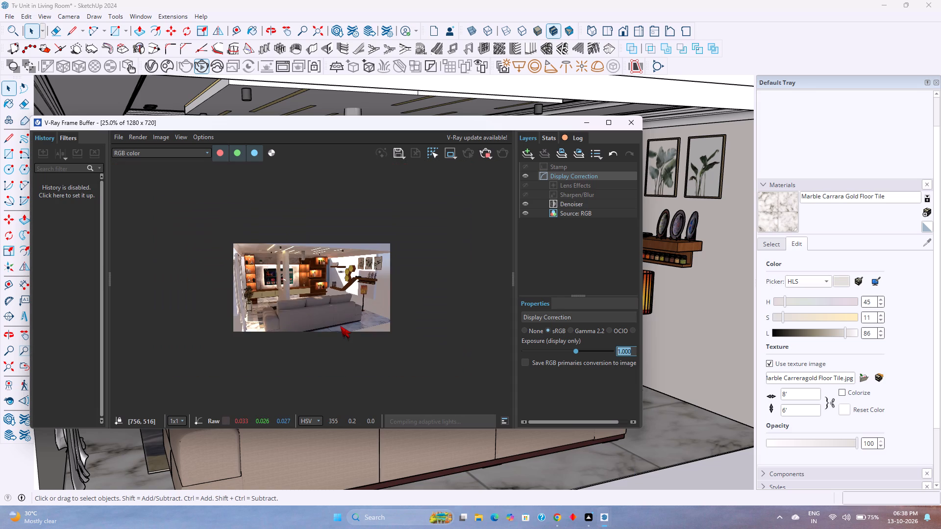
{"action": "scroll", "coordinate": [340, 326], "scroll_direction": "up", "scroll_amount": 1}
{"action": "scroll", "coordinate": [340, 326], "scroll_direction": "down", "scroll_amount": 1}
{"action": "scroll", "coordinate": [340, 326], "scroll_direction": "up", "scroll_amount": 1}
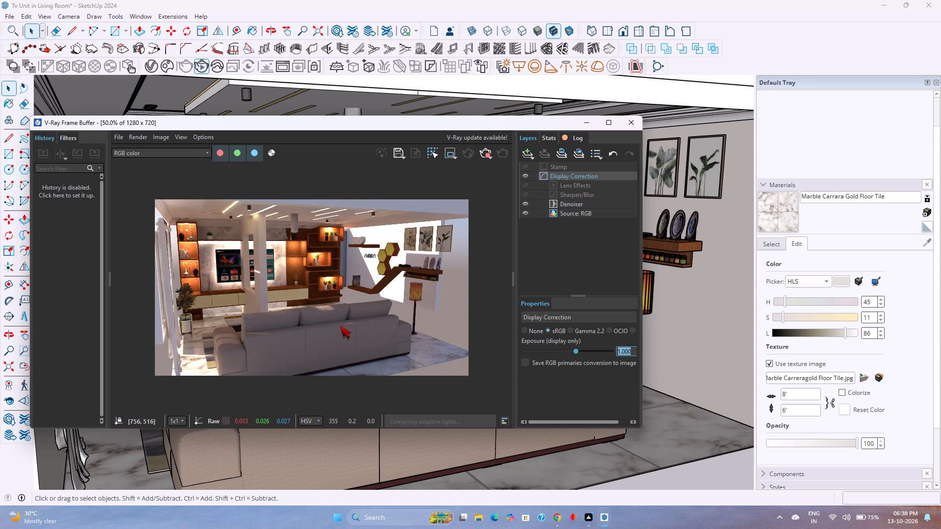
{"action": "scroll", "coordinate": [340, 326], "scroll_direction": "up", "scroll_amount": 1}
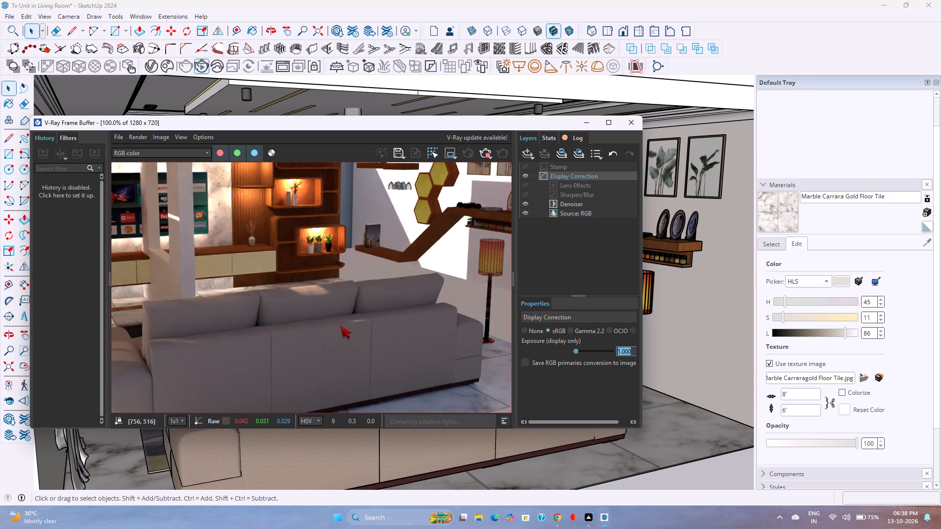
{"action": "scroll", "coordinate": [340, 326], "scroll_direction": "down", "scroll_amount": 1}
{"action": "scroll", "coordinate": [340, 326], "scroll_direction": "up", "scroll_amount": 1}
{"action": "scroll", "coordinate": [340, 326], "scroll_direction": "down", "scroll_amount": 1}
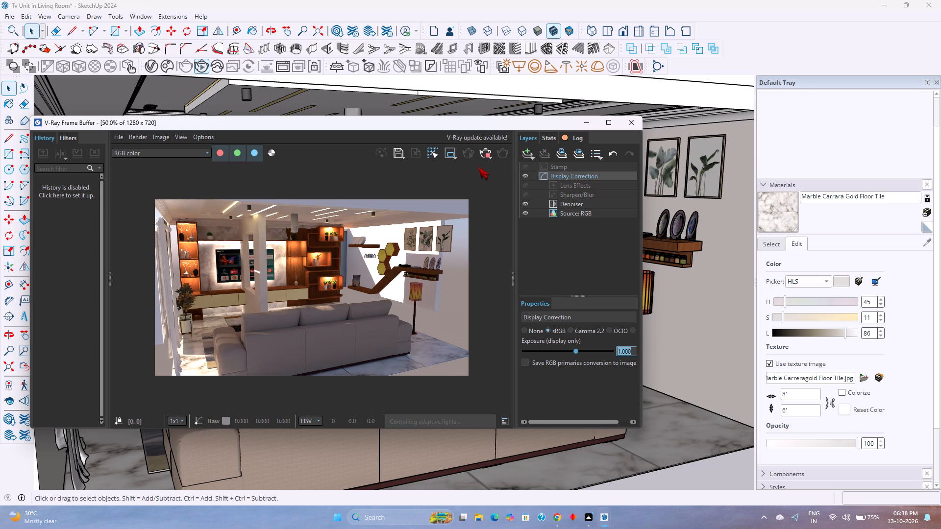
{"action": "left_click", "coordinate": [582, 123]}
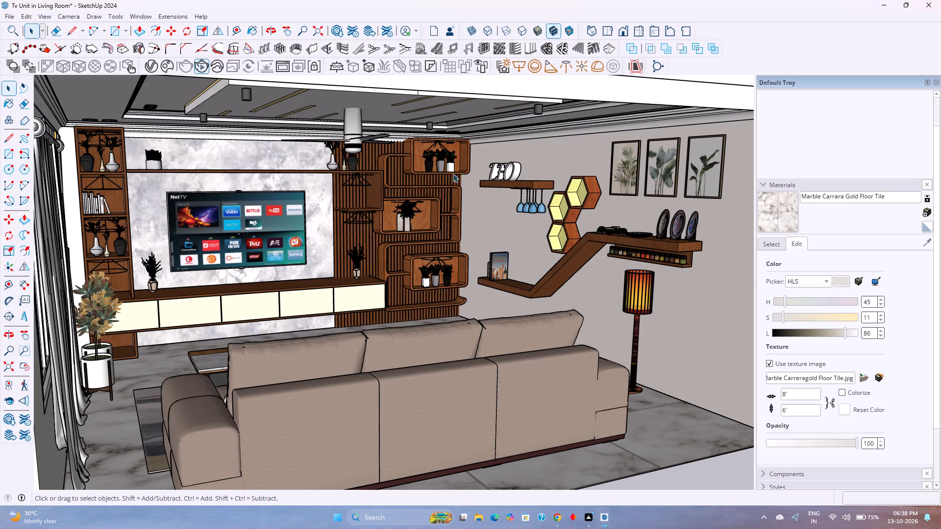
Select the whole room with its furniture and rotate it 90° about the vertical axis, centred on the roof corner between the window and TV walls.
{"action": "scroll", "coordinate": [316, 212], "scroll_direction": "down", "scroll_amount": 11}
{"action": "middle_click_drag", "start_coordinate": [316, 212], "coordinate": [308, 243]}
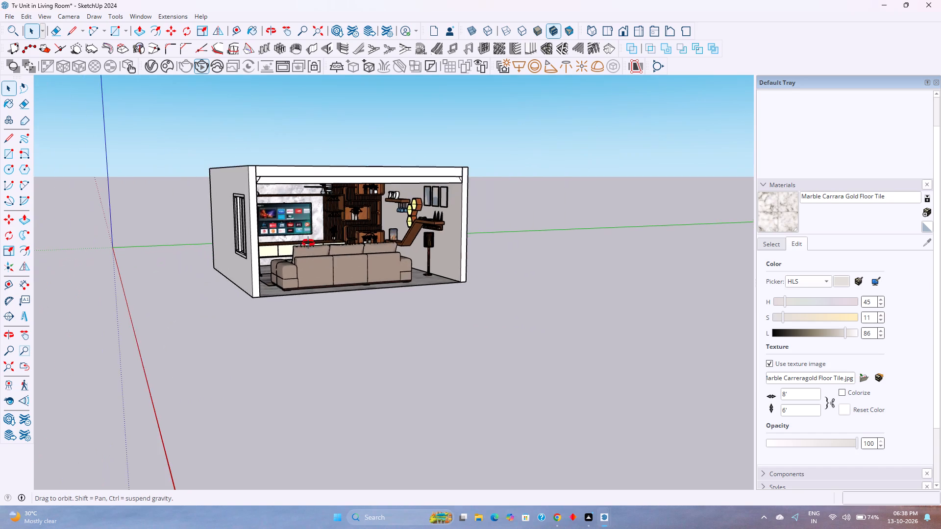
{"action": "middle_click_drag", "start_coordinate": [308, 243], "coordinate": [303, 258]}
{"action": "left_click_drag", "start_coordinate": [177, 125], "coordinate": [566, 363]}
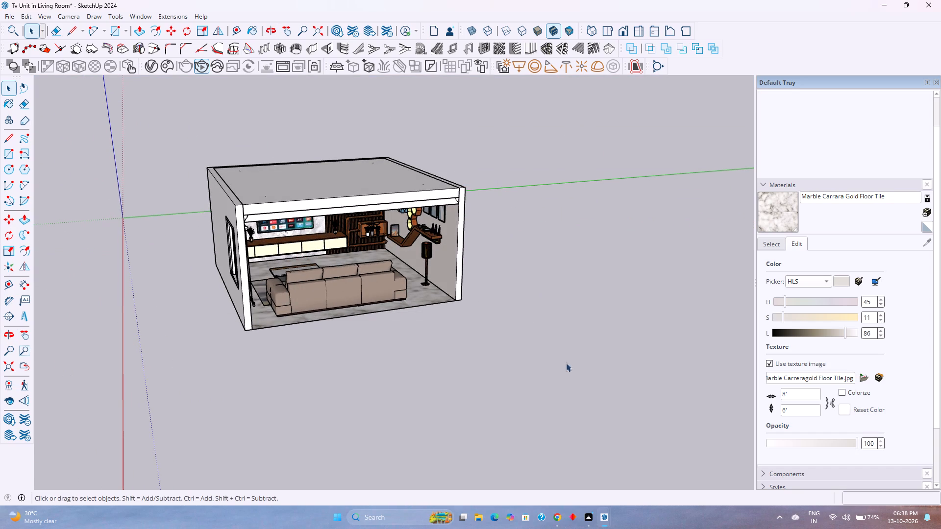
{"action": "left_click_drag", "start_coordinate": [566, 363], "coordinate": [575, 418]}
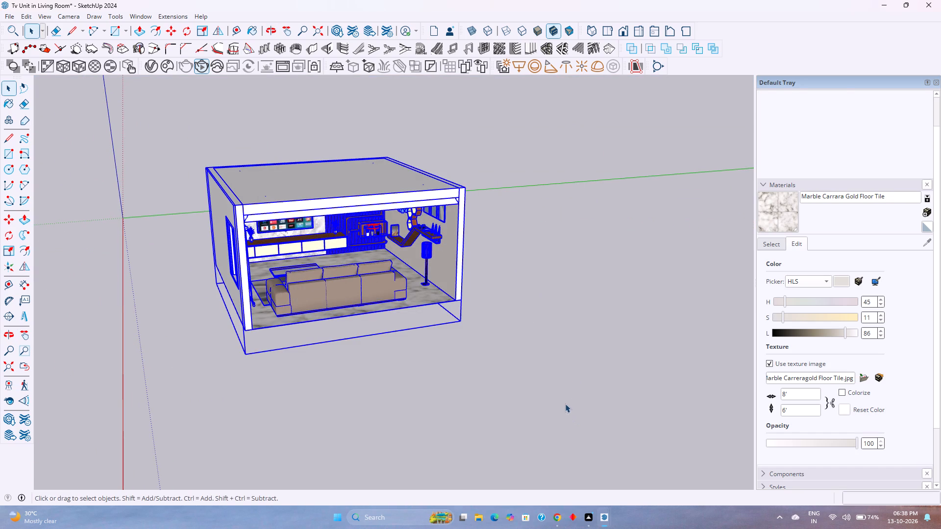
{"action": "scroll", "coordinate": [542, 268], "scroll_direction": "down", "scroll_amount": 1}
{"action": "middle_click_drag", "start_coordinate": [542, 268], "coordinate": [496, 364]}
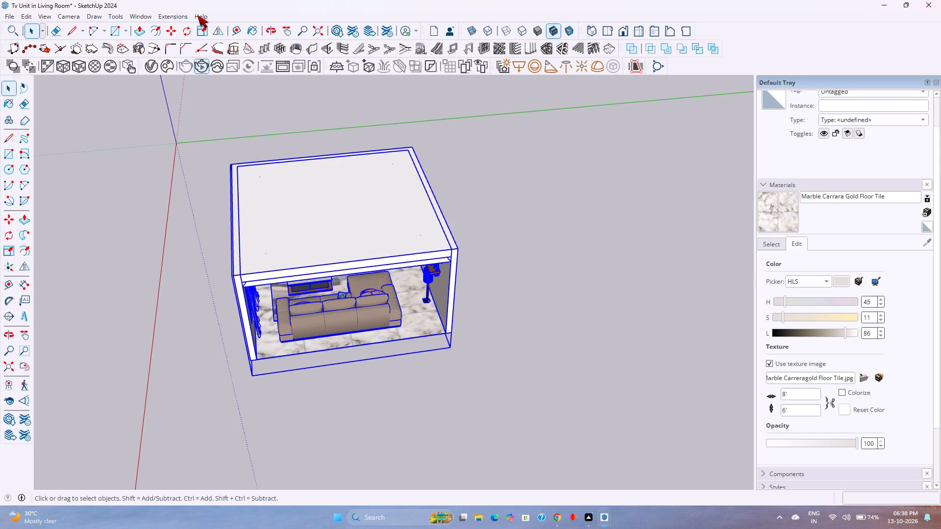
{"action": "left_click", "coordinate": [182, 31]}
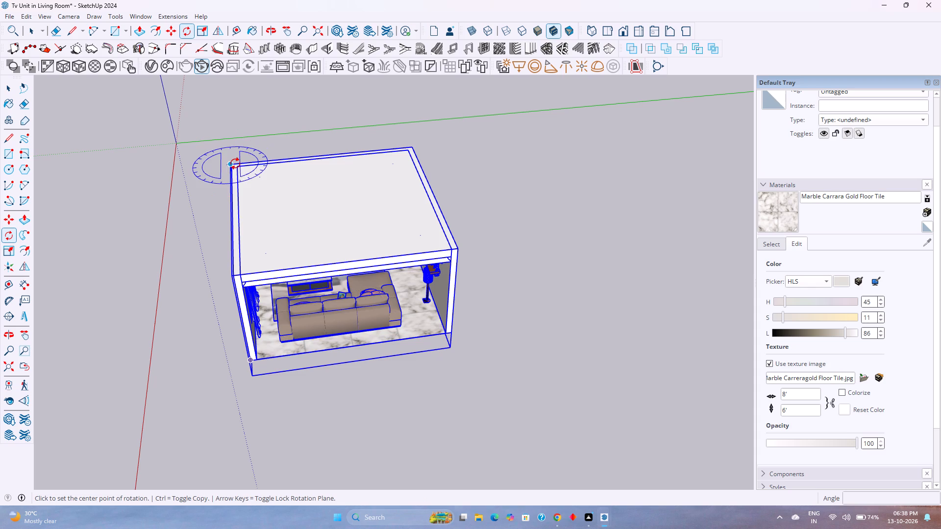
{"action": "key", "text": "Up"}
{"action": "left_click", "coordinate": [235, 164]}
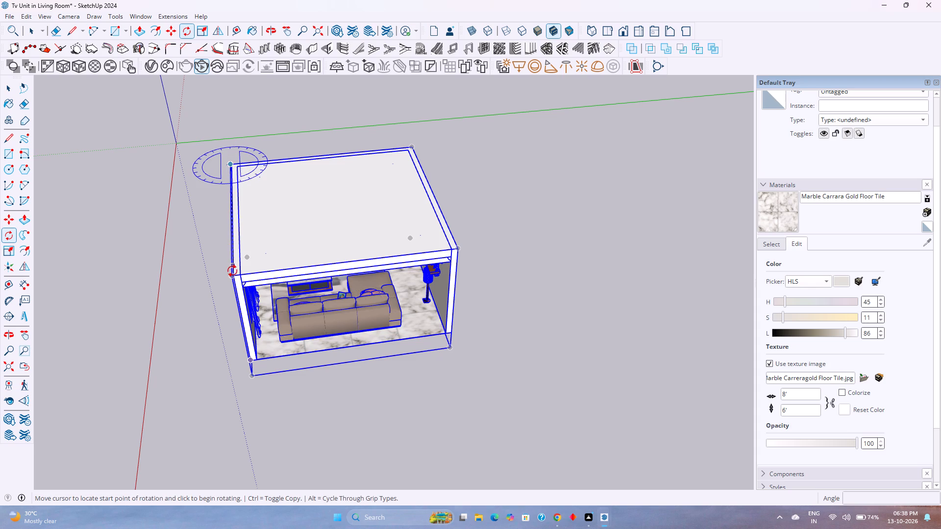
{"action": "left_click", "coordinate": [232, 272]}
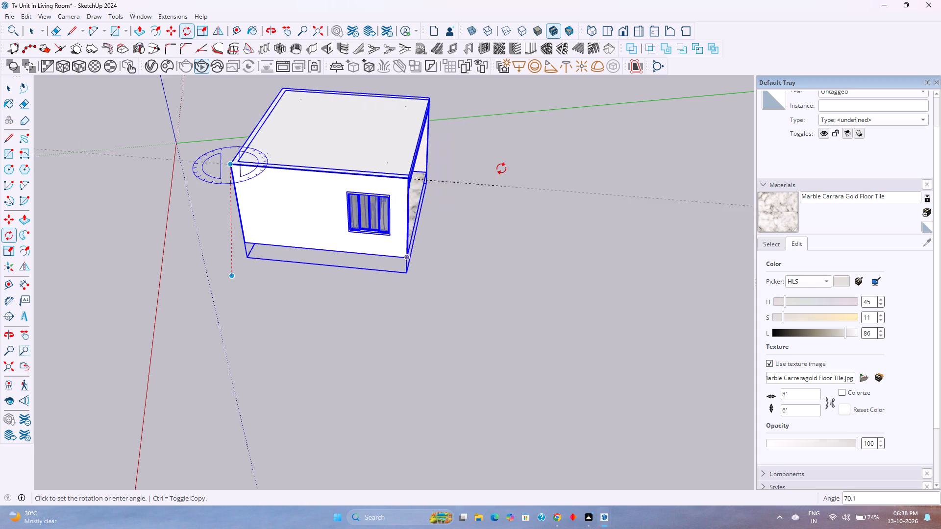
{"action": "key", "text": "9"}
{"action": "key", "text": "0"}
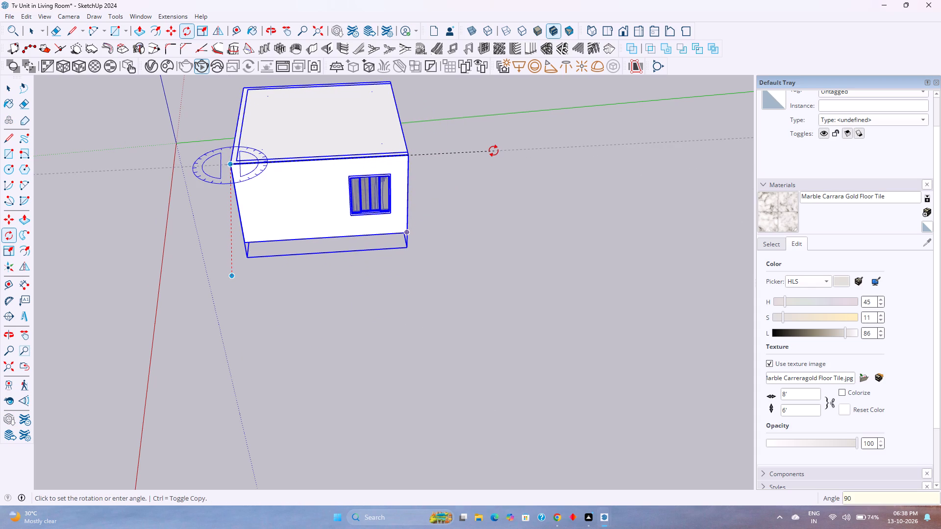
{"action": "key", "text": "Return"}
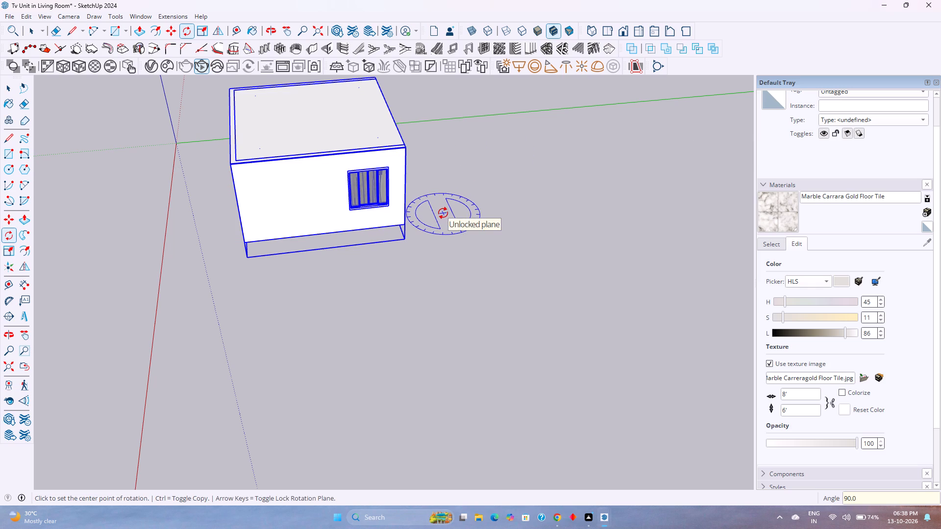
{"action": "key", "text": "space"}
Show the rotated room in the standard Back view, deselect it, and frame its open side straight on with the sofa in front.
{"action": "middle_click_drag", "start_coordinate": [444, 214], "coordinate": [77, 177]}
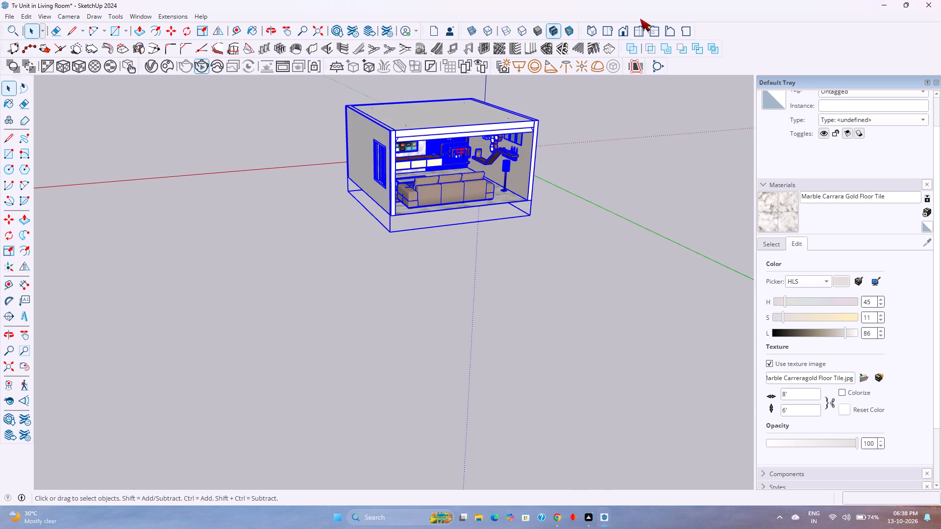
{"action": "left_click", "coordinate": [671, 30]}
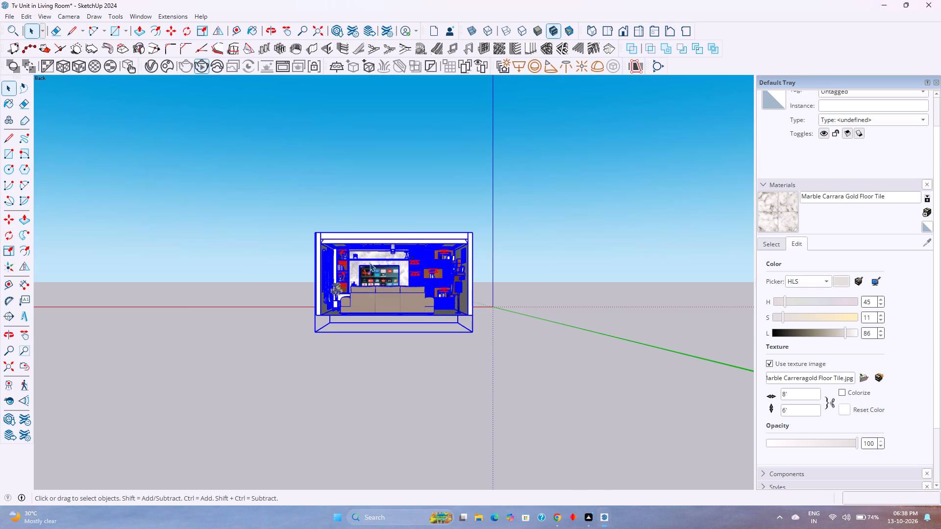
{"action": "key", "text": "Escape"}
{"action": "scroll", "coordinate": [365, 276], "scroll_direction": "up", "scroll_amount": 7}
{"action": "left_click", "coordinate": [337, 430]}
{"action": "scroll", "coordinate": [385, 306], "scroll_direction": "up", "scroll_amount": 2}
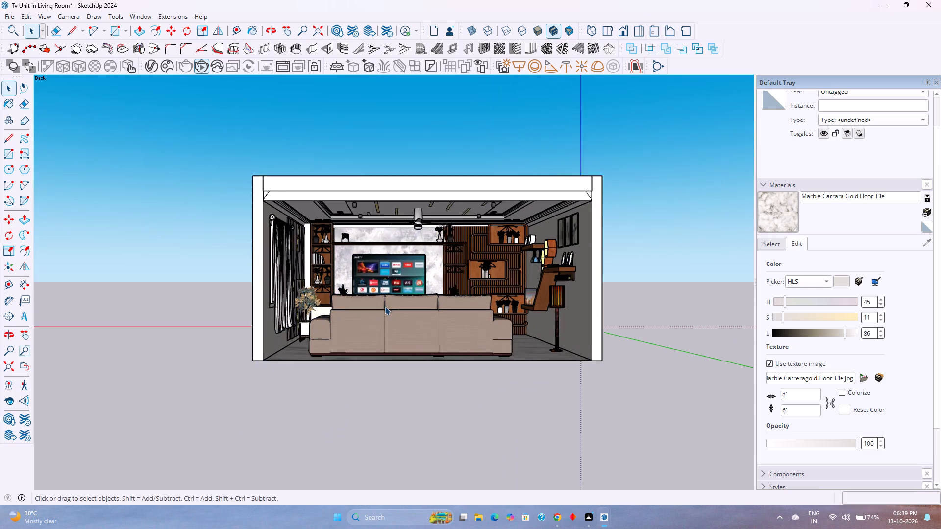
{"action": "scroll", "coordinate": [385, 306], "scroll_direction": "up", "scroll_amount": 2}
{"action": "middle_click_drag", "start_coordinate": [384, 306], "coordinate": [346, 328], "text": "shift"}
{"action": "scroll", "coordinate": [346, 328], "scroll_direction": "up", "scroll_amount": 2}
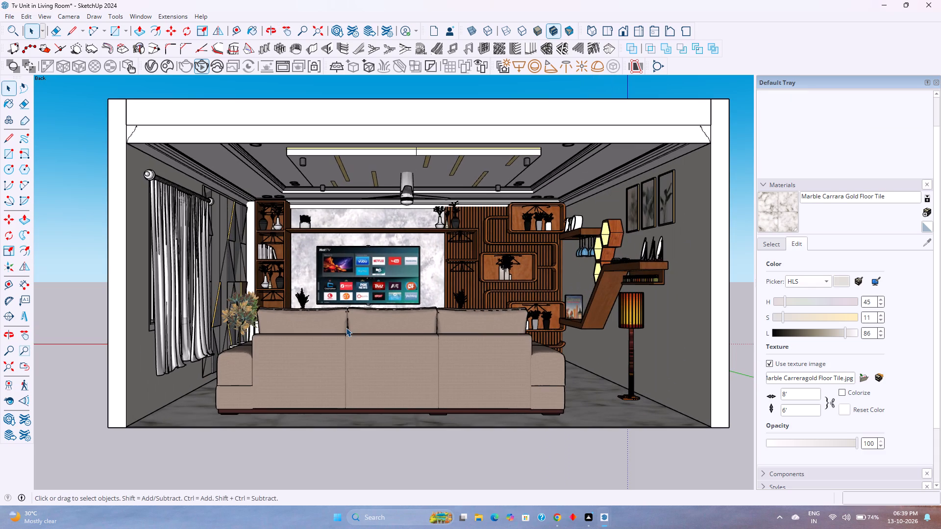
{"action": "middle_click_drag", "start_coordinate": [346, 326], "coordinate": [325, 342], "text": "shift"}
{"action": "scroll", "coordinate": [322, 335], "scroll_direction": "up", "scroll_amount": 1}
{"action": "middle_click_drag", "start_coordinate": [319, 324], "coordinate": [293, 319], "text": "shift"}
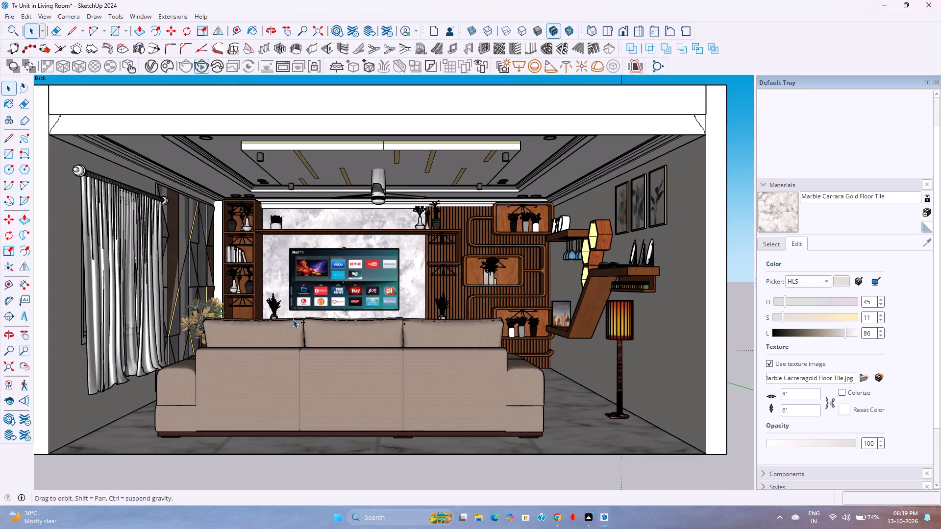
Frame a raised, angled interior view from behind the sofa, covering the curtain, TV wall, wall shelves and floor lamp.
{"action": "middle_click_drag", "start_coordinate": [293, 319], "coordinate": [334, 341]}
{"action": "middle_click_drag", "start_coordinate": [334, 341], "coordinate": [344, 341]}
{"action": "middle_click_drag", "start_coordinate": [388, 334], "coordinate": [380, 310], "text": "shift"}
{"action": "scroll", "coordinate": [380, 310], "scroll_direction": "up", "scroll_amount": 1}
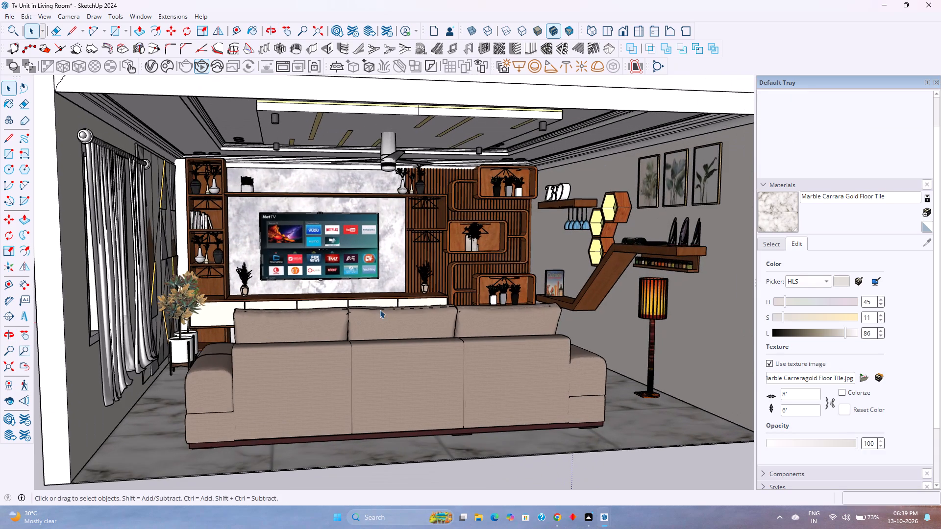
{"action": "middle_click_drag", "start_coordinate": [375, 304], "coordinate": [376, 328], "text": "shift"}
{"action": "scroll", "coordinate": [375, 325], "scroll_direction": "up", "scroll_amount": 1}
{"action": "middle_click_drag", "start_coordinate": [376, 325], "coordinate": [369, 305], "text": "shift"}
{"action": "middle_click_drag", "start_coordinate": [369, 305], "coordinate": [414, 323]}
{"action": "middle_click_drag", "start_coordinate": [427, 323], "coordinate": [396, 280], "text": "shift"}
{"action": "scroll", "coordinate": [396, 280], "scroll_direction": "up", "scroll_amount": 1}
{"action": "middle_click_drag", "start_coordinate": [396, 280], "coordinate": [405, 311], "text": "shift"}
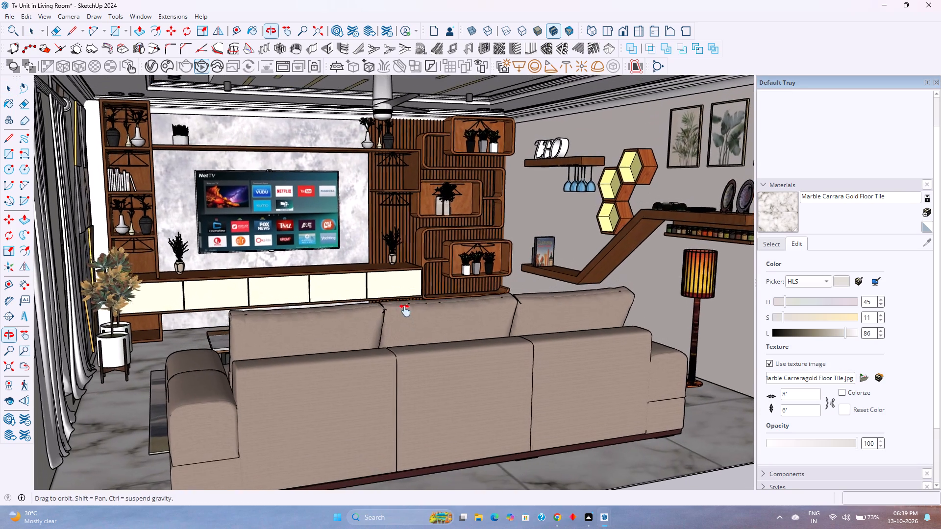
{"action": "middle_click_drag", "start_coordinate": [405, 311], "coordinate": [407, 319], "text": "shift"}
{"action": "middle_click_drag", "start_coordinate": [407, 301], "coordinate": [413, 319], "text": "shift"}
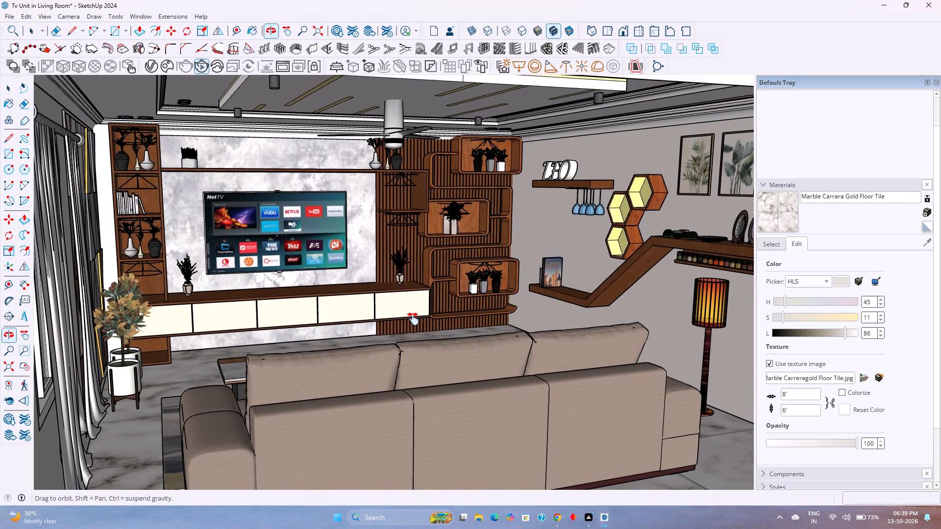
{"action": "middle_click_drag", "start_coordinate": [413, 319], "coordinate": [413, 321], "text": "shift"}
{"action": "middle_click", "coordinate": [413, 321]}
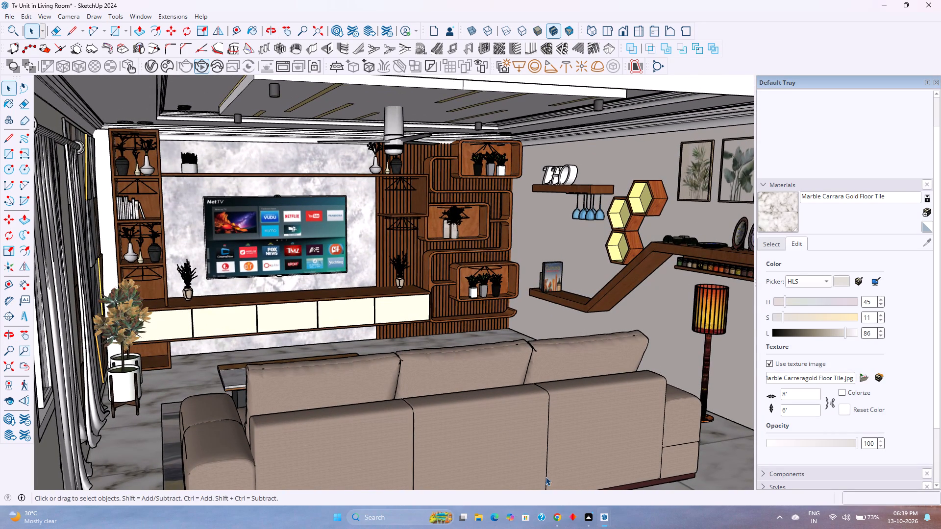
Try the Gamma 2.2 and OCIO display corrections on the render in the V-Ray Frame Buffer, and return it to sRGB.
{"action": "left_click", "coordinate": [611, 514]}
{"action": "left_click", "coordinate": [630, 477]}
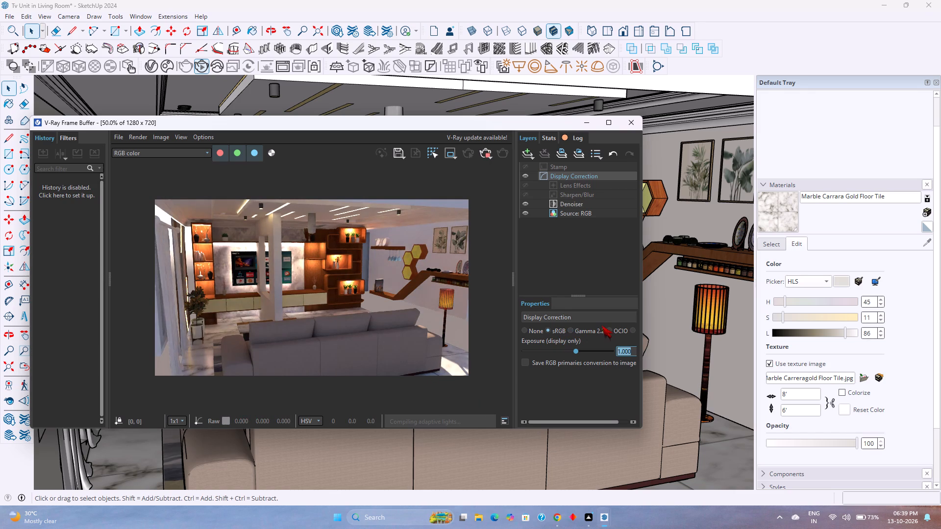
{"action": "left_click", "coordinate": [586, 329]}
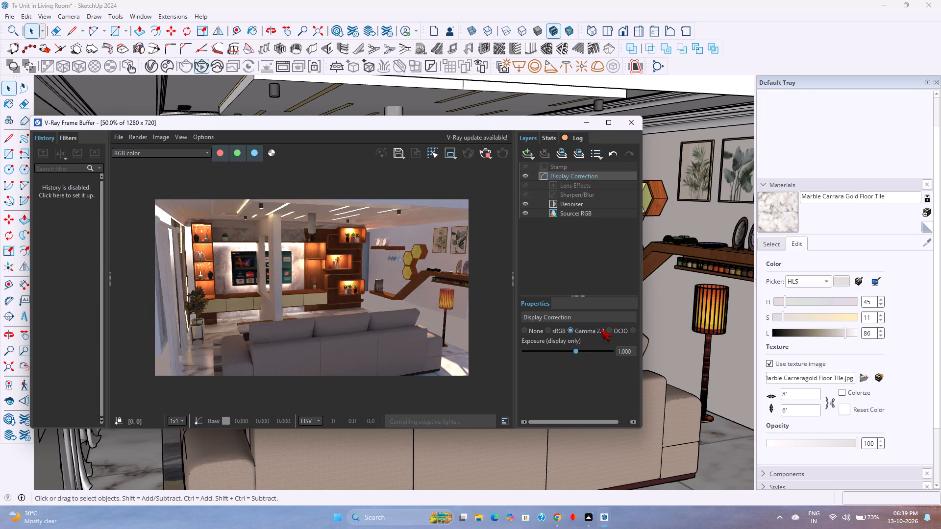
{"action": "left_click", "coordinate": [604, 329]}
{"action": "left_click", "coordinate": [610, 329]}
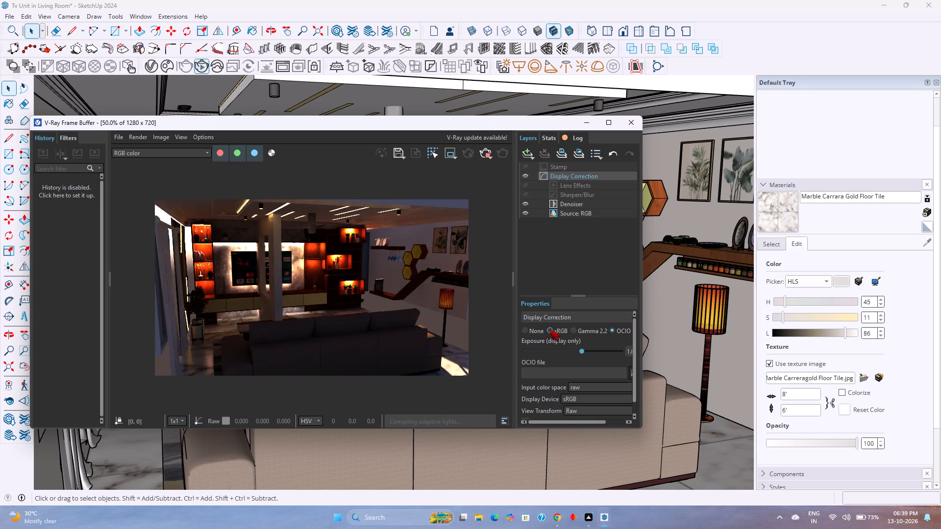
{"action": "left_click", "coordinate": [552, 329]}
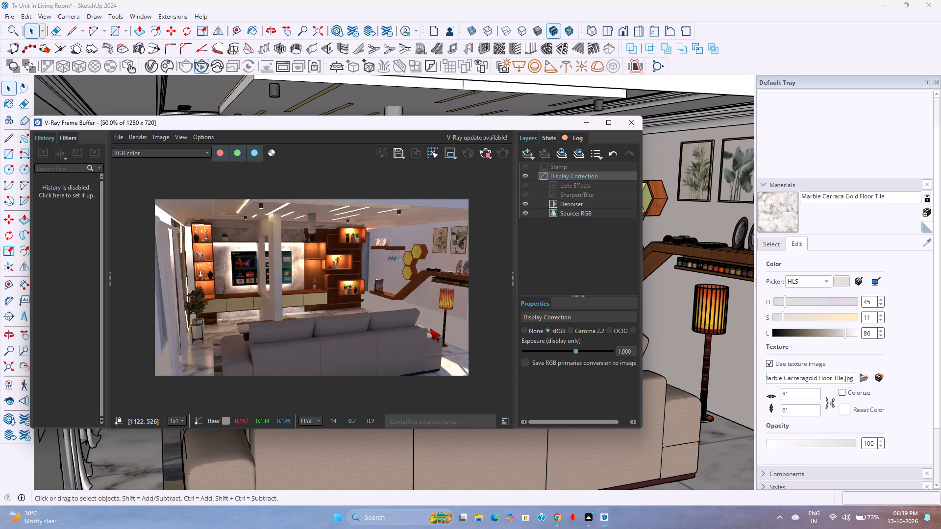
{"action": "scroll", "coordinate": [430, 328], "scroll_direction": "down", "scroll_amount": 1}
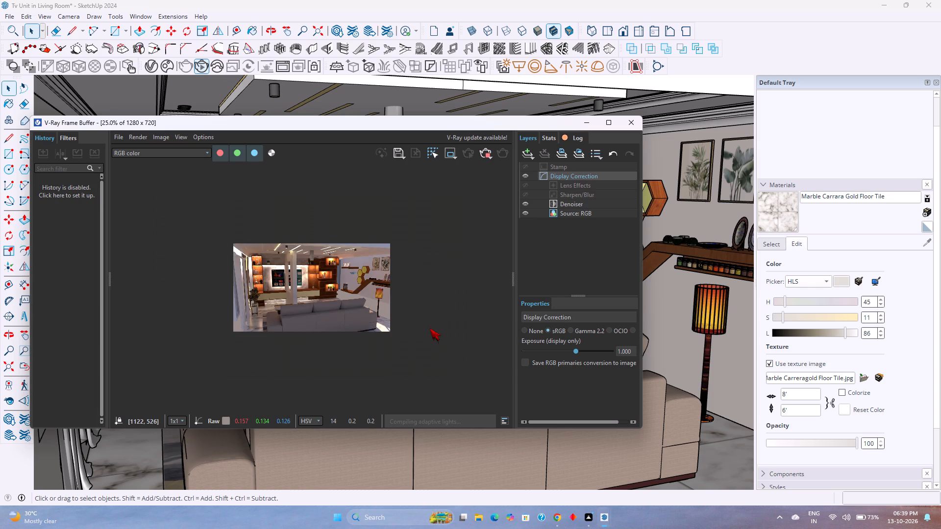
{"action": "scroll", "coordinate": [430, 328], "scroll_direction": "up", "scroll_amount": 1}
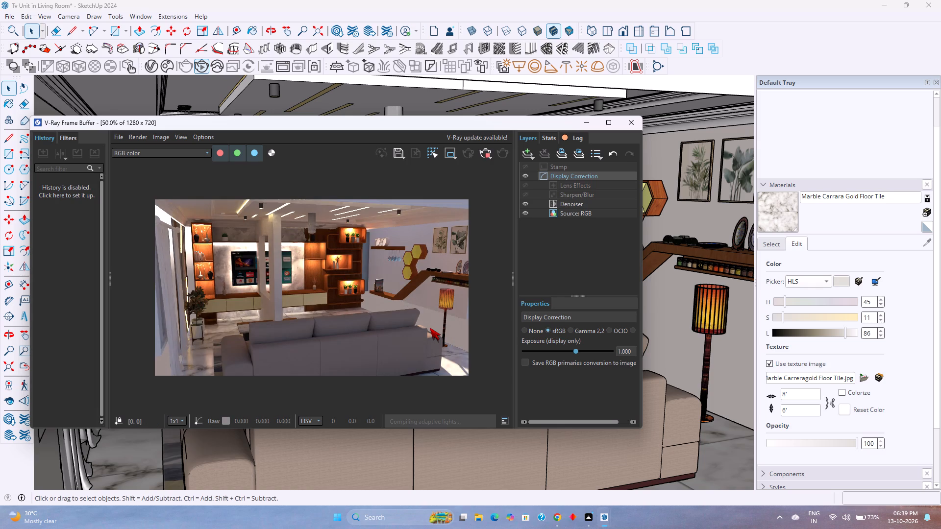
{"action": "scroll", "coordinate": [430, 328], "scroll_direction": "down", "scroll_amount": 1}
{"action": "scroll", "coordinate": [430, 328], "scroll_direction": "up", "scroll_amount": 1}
Move the V-Ray Frame Buffer off the curtain side of the model, and widen the rendered view to include the room's outer walls.
{"action": "left_click_drag", "start_coordinate": [362, 125], "coordinate": [509, 112]}
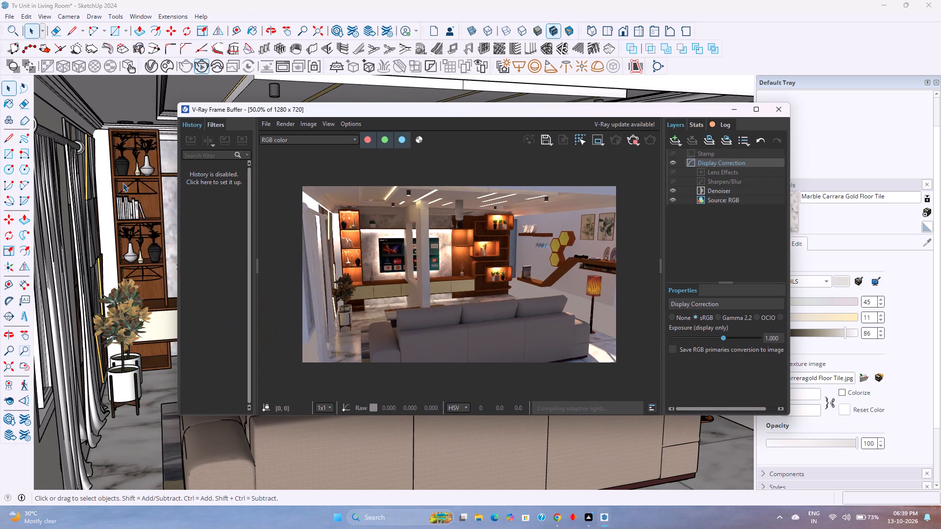
{"action": "scroll", "coordinate": [94, 168], "scroll_direction": "down", "scroll_amount": 4}
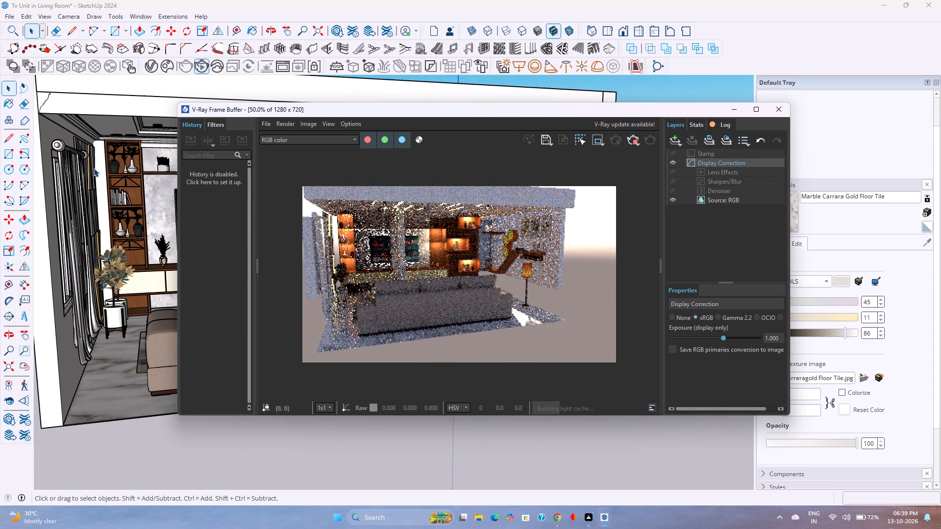
{"action": "scroll", "coordinate": [94, 168], "scroll_direction": "down", "scroll_amount": 2}
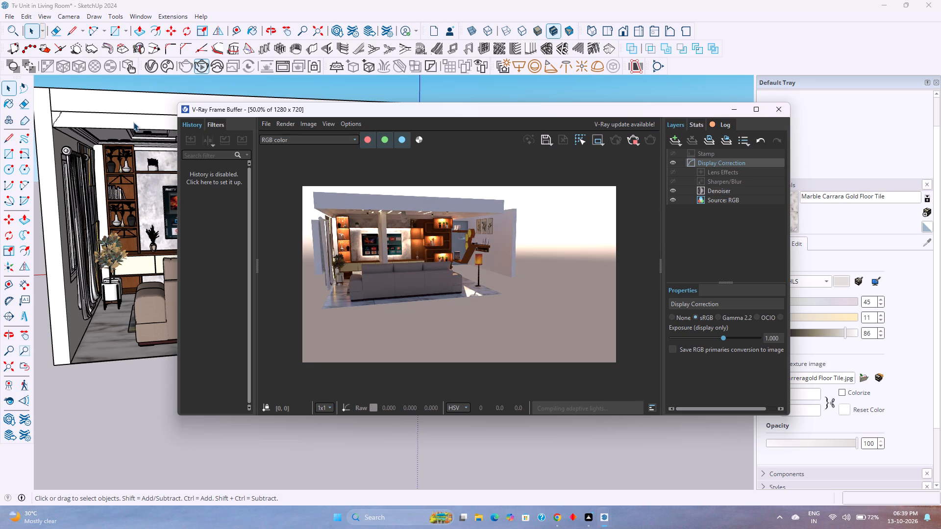
Examine the updated render close up around the TV wall, wall shelves, floor lamp and side wall.
{"action": "scroll", "coordinate": [381, 233], "scroll_direction": "up", "scroll_amount": 4}
{"action": "scroll", "coordinate": [381, 233], "scroll_direction": "down", "scroll_amount": 3}
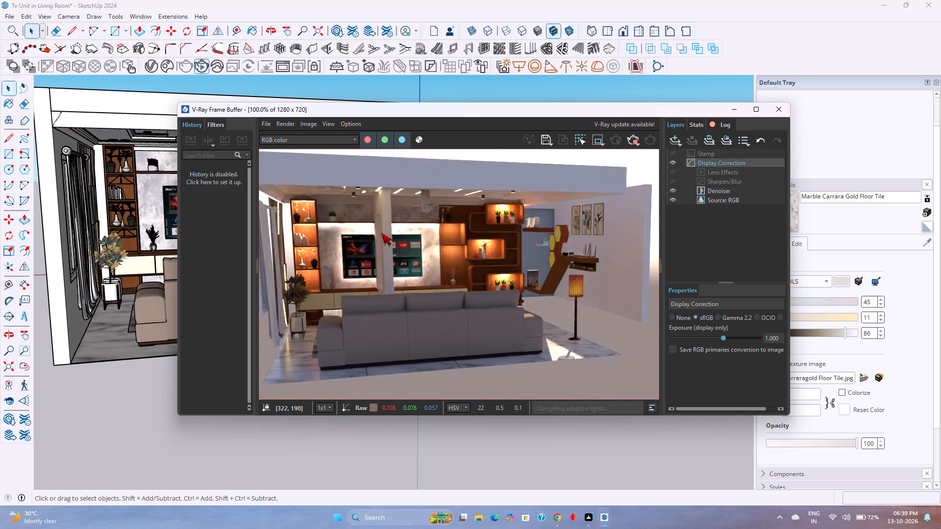
{"action": "scroll", "coordinate": [381, 233], "scroll_direction": "down", "scroll_amount": 1}
{"action": "scroll", "coordinate": [455, 223], "scroll_direction": "up", "scroll_amount": 1}
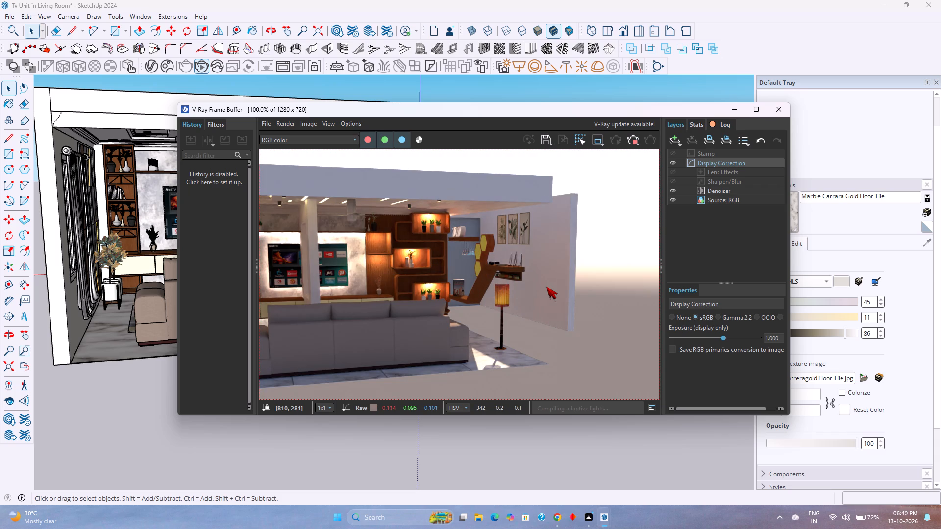
{"action": "middle_click_drag", "start_coordinate": [546, 287], "coordinate": [535, 285]}
{"action": "middle_click_drag", "start_coordinate": [535, 284], "coordinate": [558, 263]}
Turn the view to show the outer face of the shelf wall, and compare the room's walls in the model and the render.
{"action": "middle_click_drag", "start_coordinate": [600, 459], "coordinate": [552, 459]}
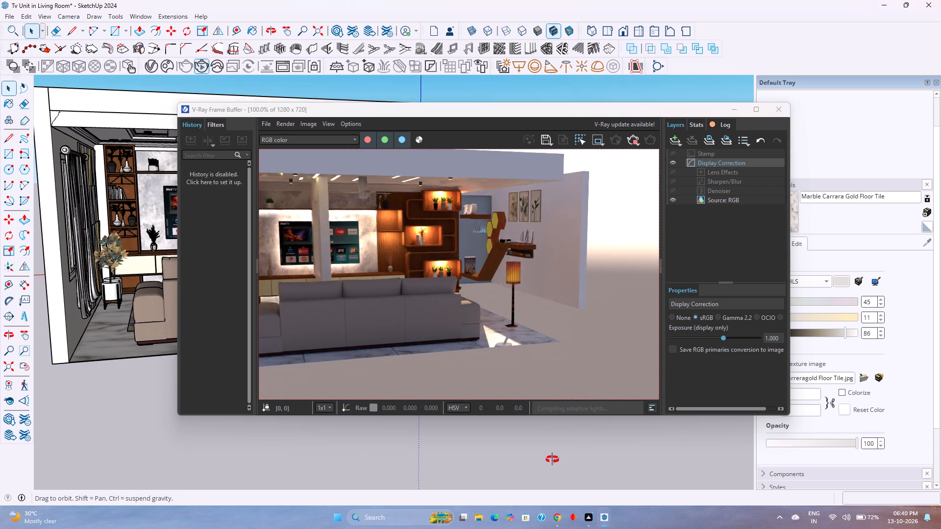
{"action": "middle_click_drag", "start_coordinate": [552, 459], "coordinate": [488, 455]}
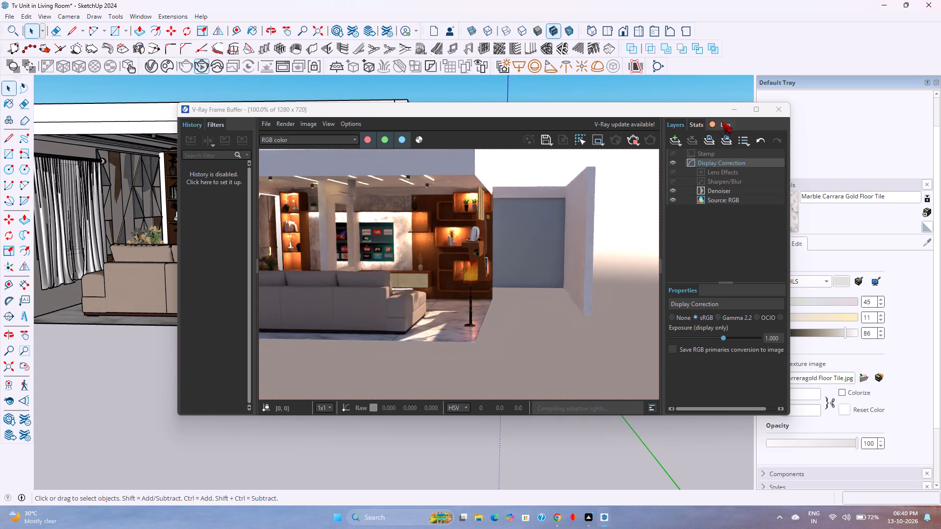
{"action": "left_click", "coordinate": [735, 113]}
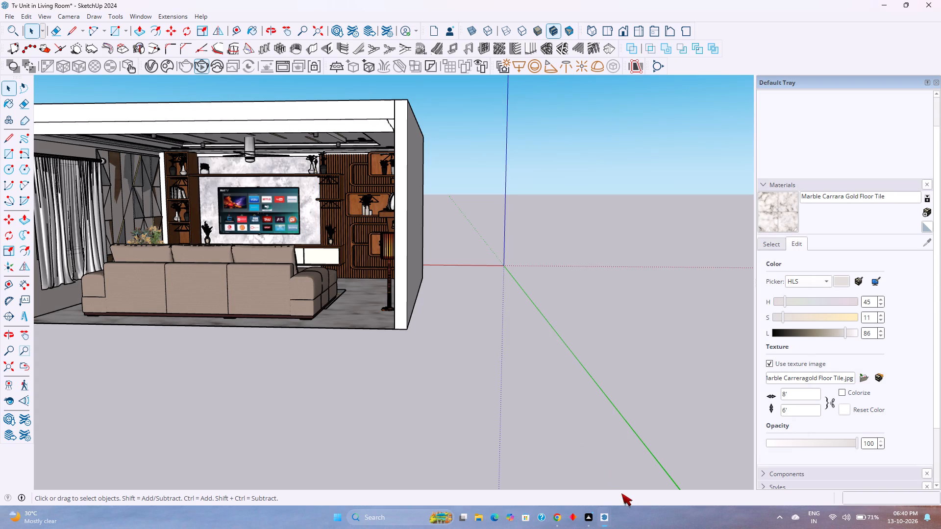
{"action": "left_click", "coordinate": [657, 467]}
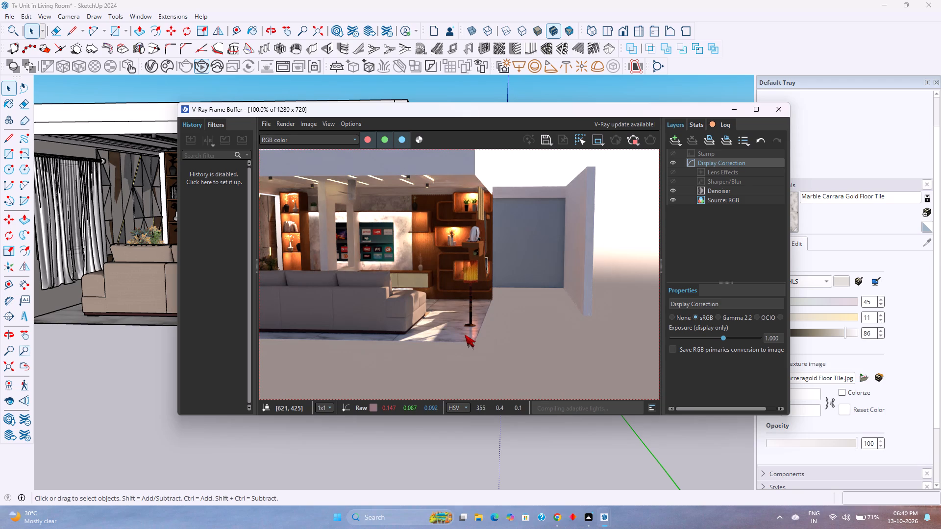
{"action": "scroll", "coordinate": [454, 338], "scroll_direction": "down", "scroll_amount": 1}
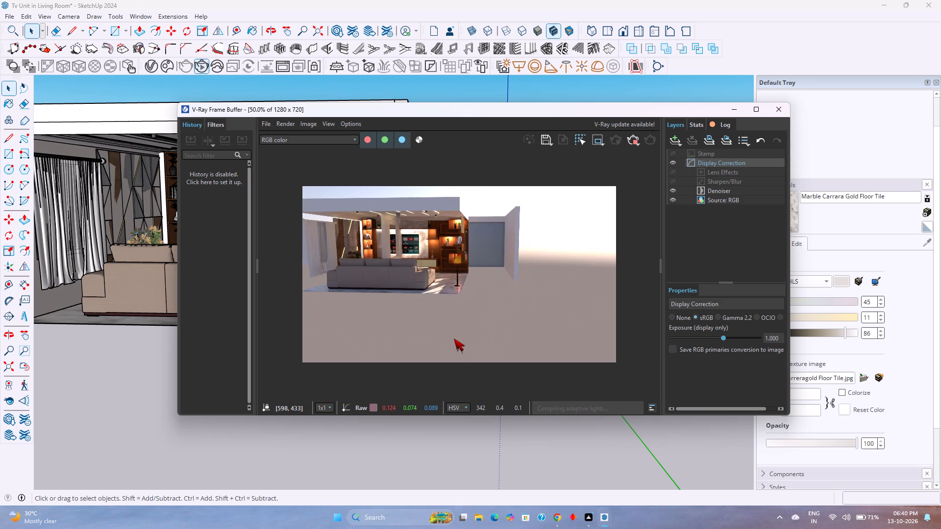
Examine the render of the widened room view, including the ceiling lights and TV wall, and close the V-Ray Frame Buffer.
{"action": "scroll", "coordinate": [454, 338], "scroll_direction": "down", "scroll_amount": 1}
{"action": "scroll", "coordinate": [454, 338], "scroll_direction": "up", "scroll_amount": 2}
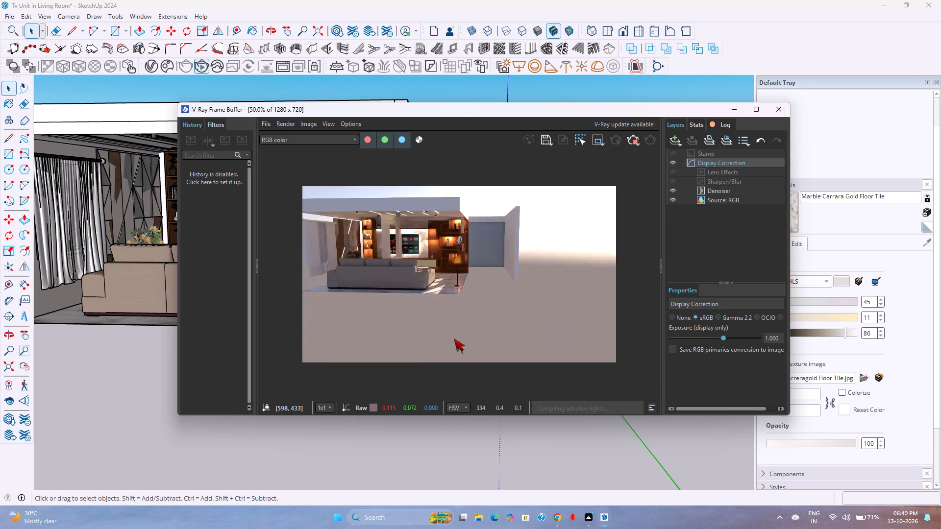
{"action": "scroll", "coordinate": [454, 338], "scroll_direction": "down", "scroll_amount": 2}
{"action": "scroll", "coordinate": [454, 338], "scroll_direction": "up", "scroll_amount": 1}
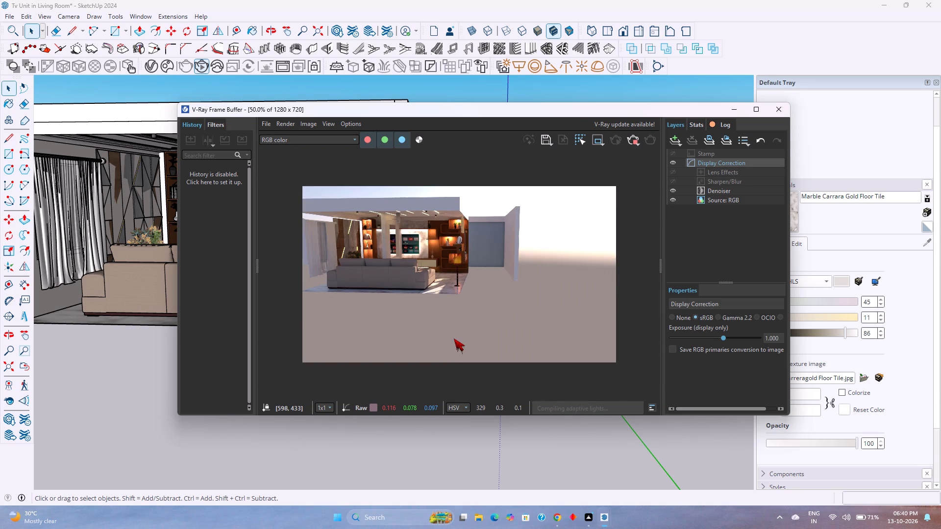
{"action": "scroll", "coordinate": [454, 338], "scroll_direction": "up", "scroll_amount": 1}
{"action": "scroll", "coordinate": [454, 338], "scroll_direction": "down", "scroll_amount": 1}
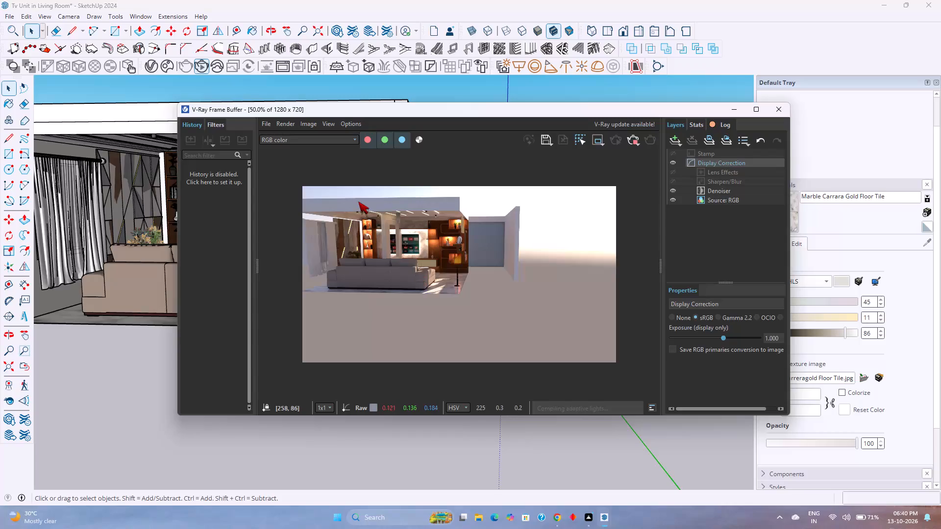
{"action": "scroll", "coordinate": [366, 207], "scroll_direction": "up", "scroll_amount": 2}
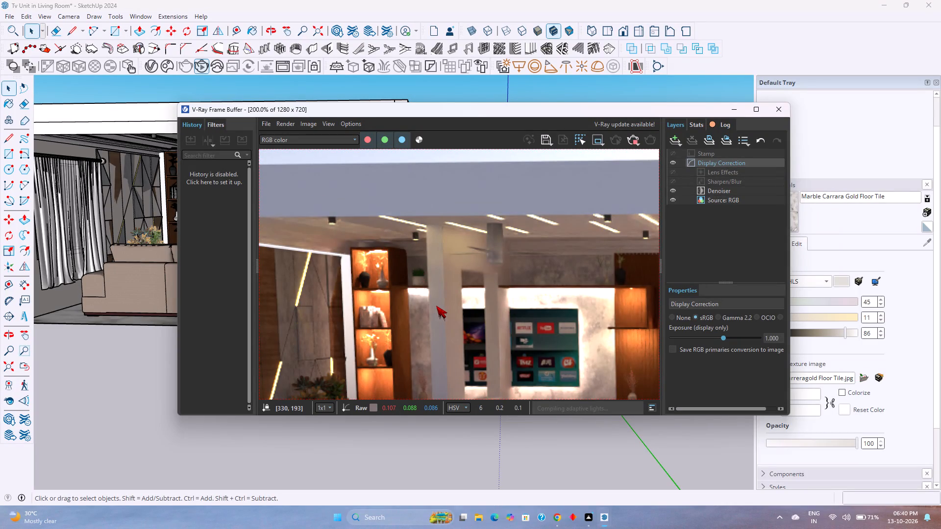
{"action": "scroll", "coordinate": [436, 306], "scroll_direction": "down", "scroll_amount": 1}
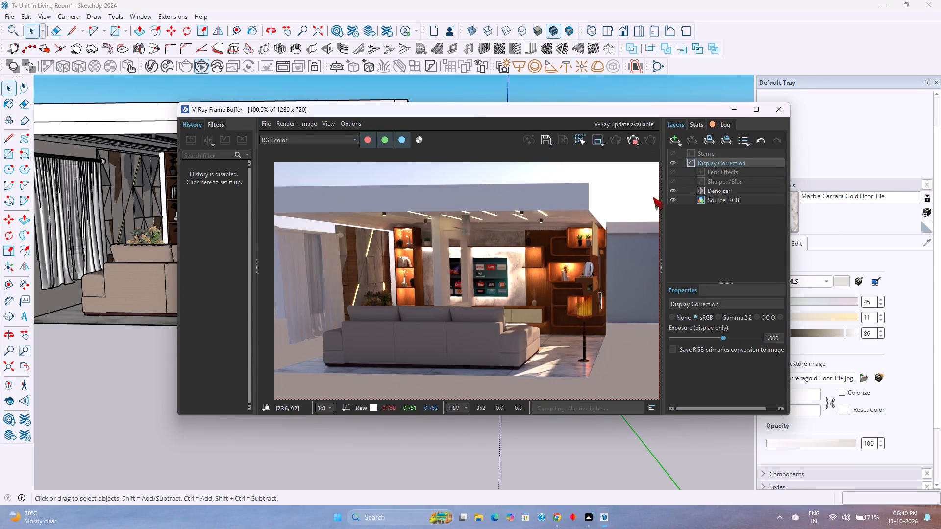
{"action": "left_click", "coordinate": [782, 102]}
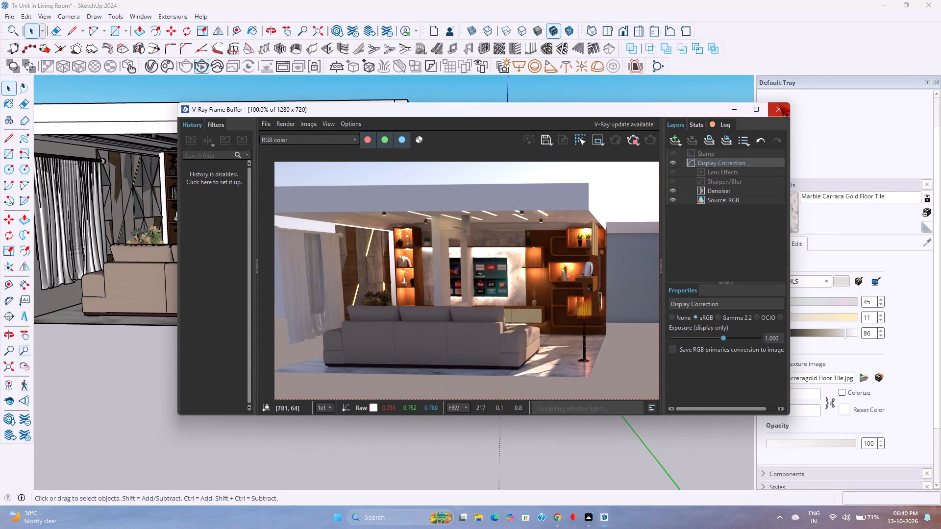
{"action": "left_click", "coordinate": [779, 104]}
Select the entire living room model, including its walls, roof, floor and all furniture.
{"action": "middle_click_drag", "start_coordinate": [235, 279], "coordinate": [402, 271]}
{"action": "scroll", "coordinate": [402, 271], "scroll_direction": "down", "scroll_amount": 3}
{"action": "scroll", "coordinate": [363, 196], "scroll_direction": "up", "scroll_amount": 5}
{"action": "middle_click_drag", "start_coordinate": [363, 196], "coordinate": [355, 212]}
{"action": "scroll", "coordinate": [355, 212], "scroll_direction": "down", "scroll_amount": 3}
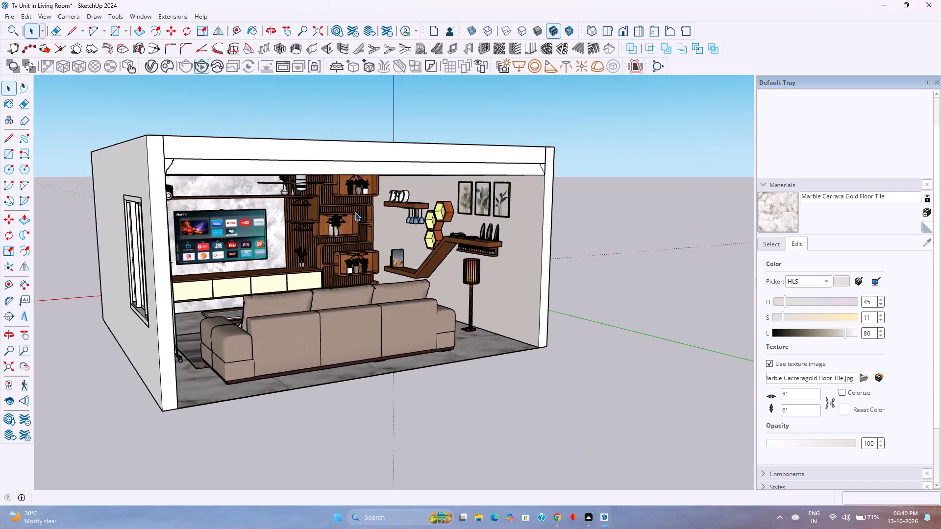
{"action": "scroll", "coordinate": [355, 212], "scroll_direction": "down", "scroll_amount": 5}
{"action": "middle_click_drag", "start_coordinate": [352, 214], "coordinate": [299, 281]}
{"action": "scroll", "coordinate": [297, 280], "scroll_direction": "down", "scroll_amount": 3}
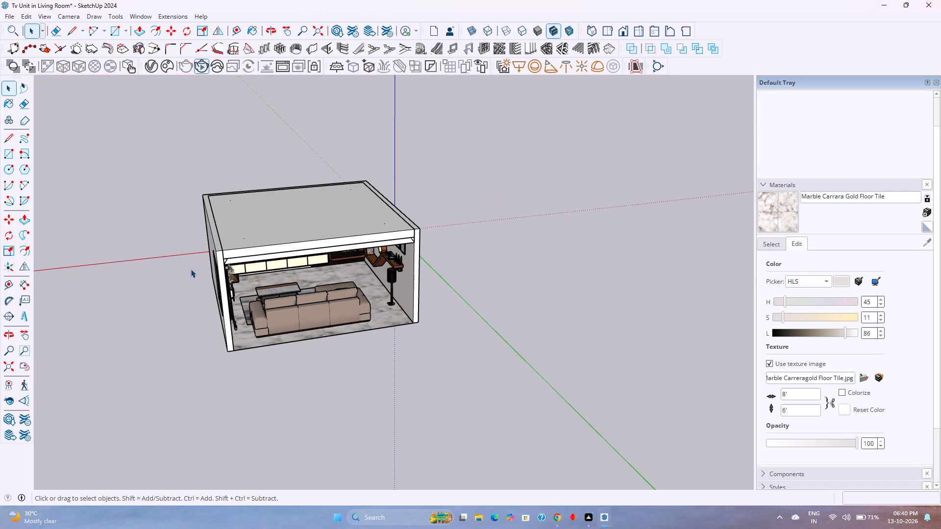
{"action": "scroll", "coordinate": [247, 283], "scroll_direction": "up", "scroll_amount": 3}
{"action": "middle_click_drag", "start_coordinate": [291, 287], "coordinate": [131, 239]}
{"action": "middle_click_drag", "start_coordinate": [131, 239], "coordinate": [352, 285]}
{"action": "left_click_drag", "start_coordinate": [140, 142], "coordinate": [268, 250]}
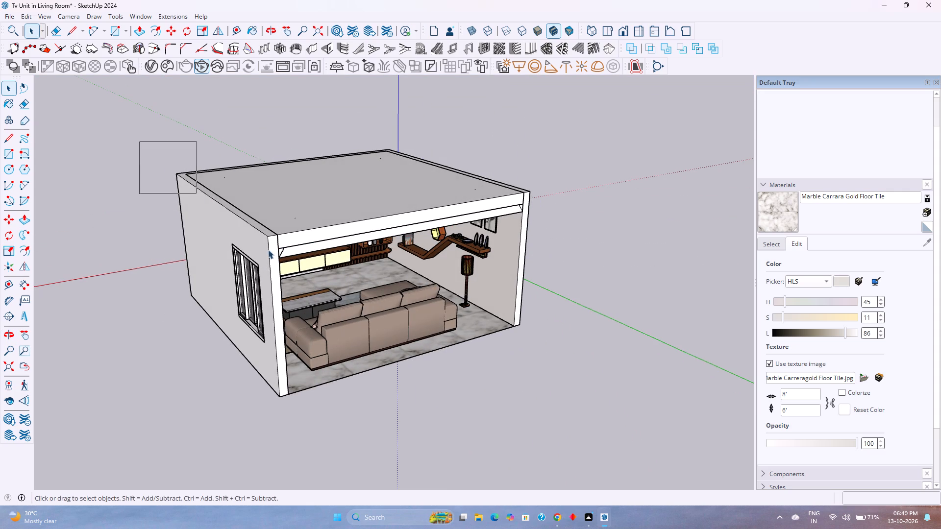
{"action": "left_click_drag", "start_coordinate": [268, 250], "coordinate": [614, 413]}
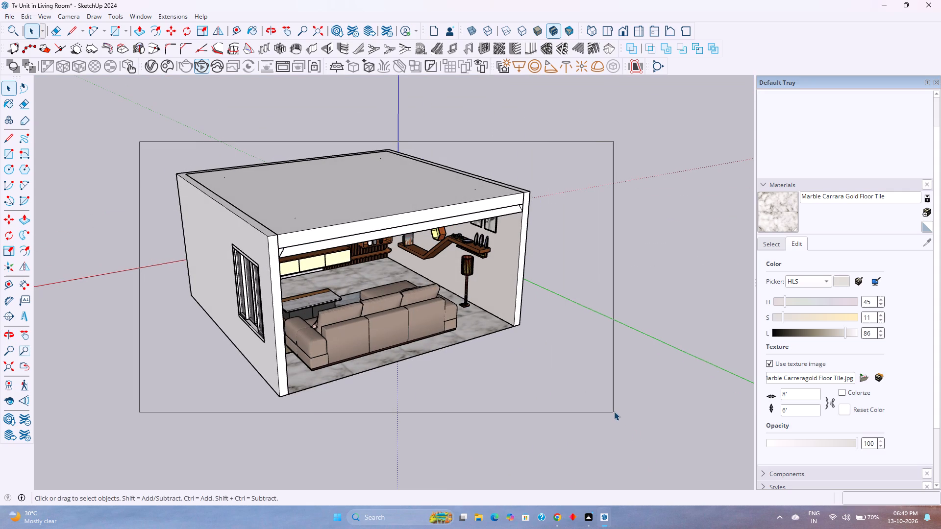
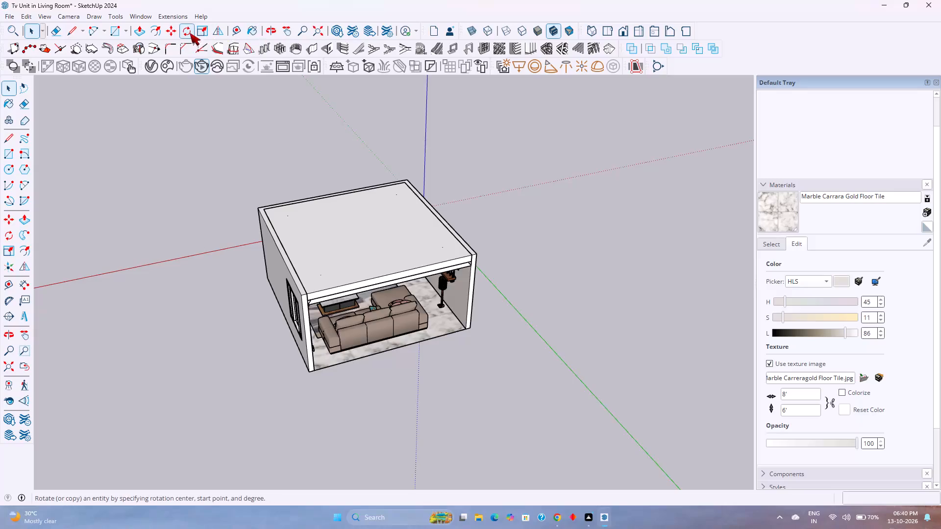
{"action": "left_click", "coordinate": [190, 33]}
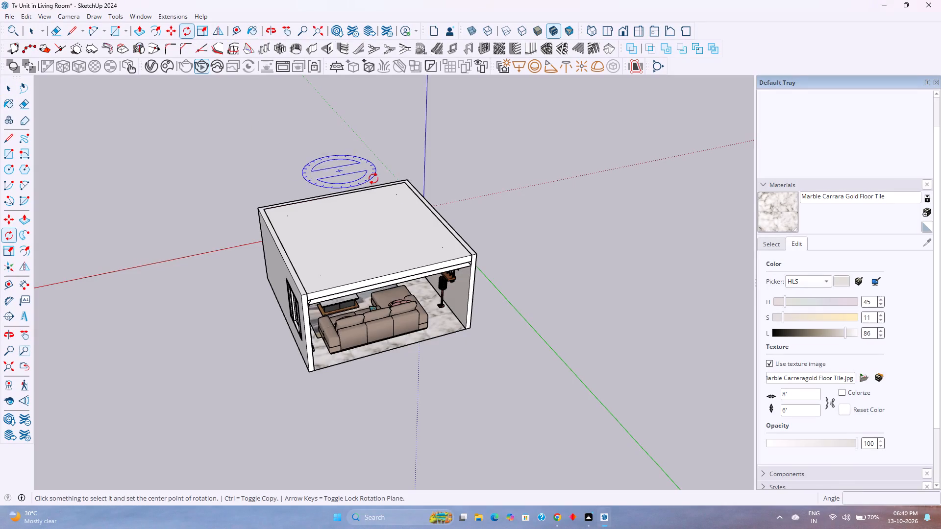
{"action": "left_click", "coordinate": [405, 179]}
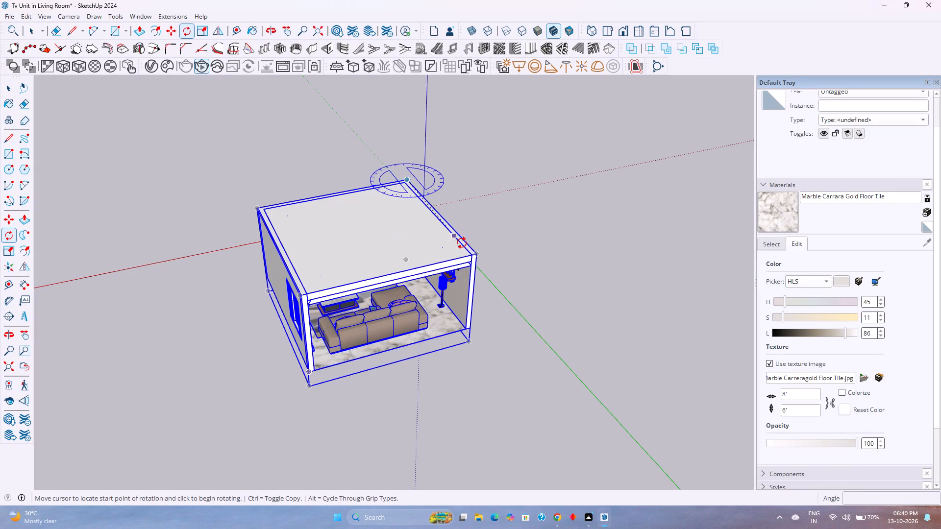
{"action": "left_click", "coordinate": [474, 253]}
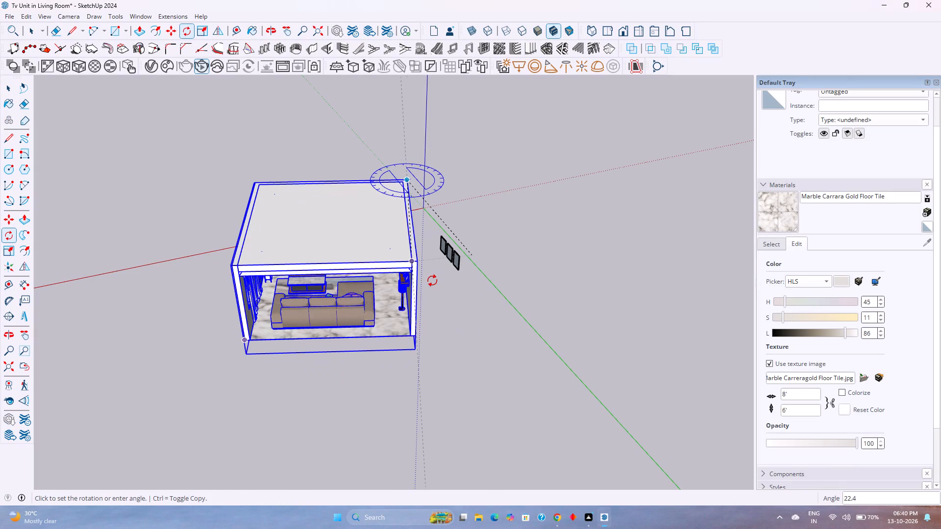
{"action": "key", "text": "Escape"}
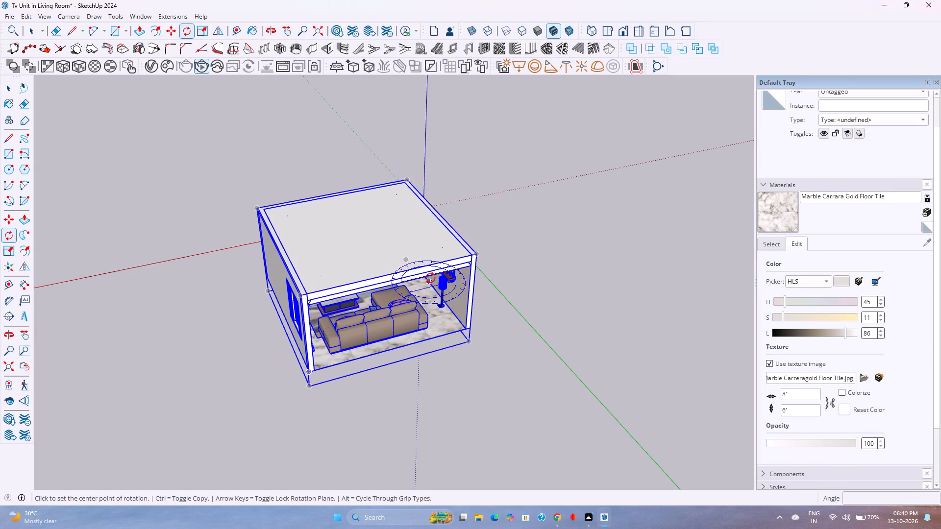
Reselect the entire living room model with its walls, roof, floor, furniture and all wall-mounted pieces.
{"action": "key", "text": "space"}
{"action": "left_click_drag", "start_coordinate": [203, 137], "coordinate": [564, 391]}
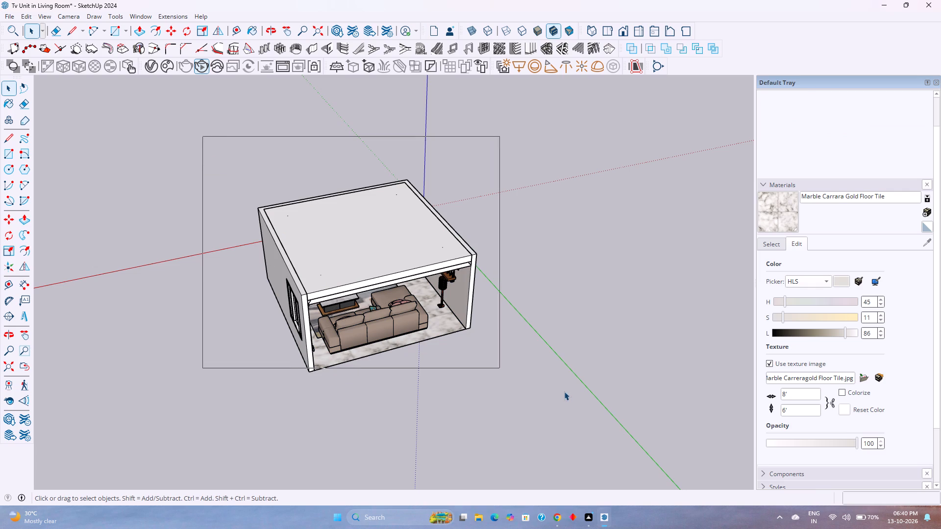
{"action": "left_click_drag", "start_coordinate": [564, 391], "coordinate": [583, 408]}
{"action": "left_click", "coordinate": [583, 406]}
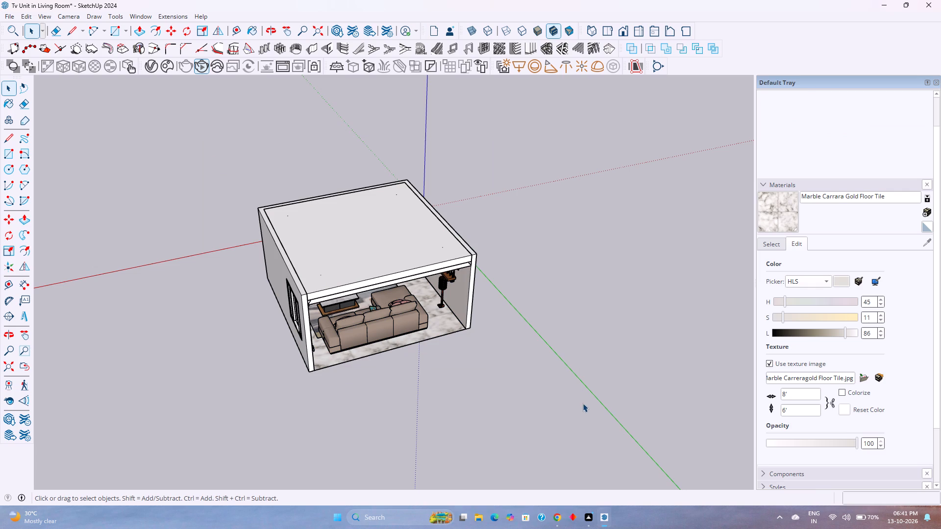
{"action": "left_click", "coordinate": [171, 168]}
{"action": "left_click_drag", "start_coordinate": [211, 161], "coordinate": [588, 429]}
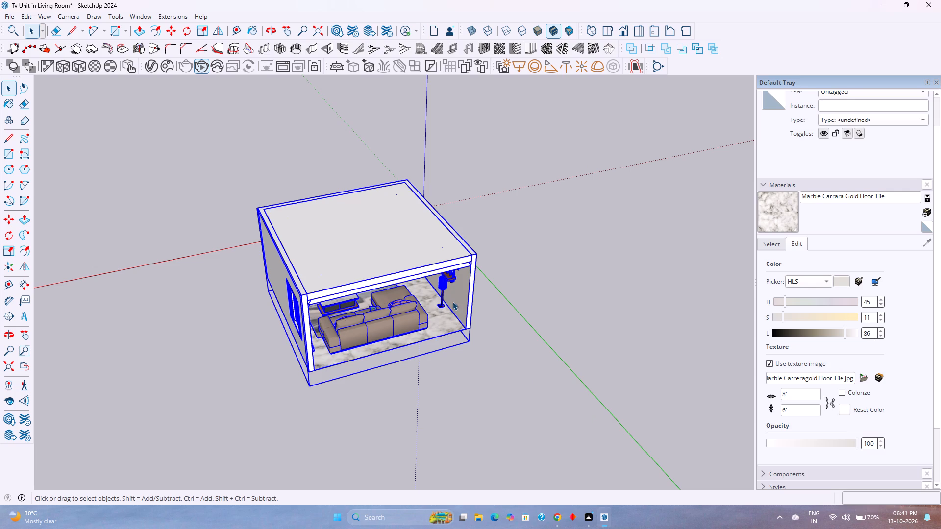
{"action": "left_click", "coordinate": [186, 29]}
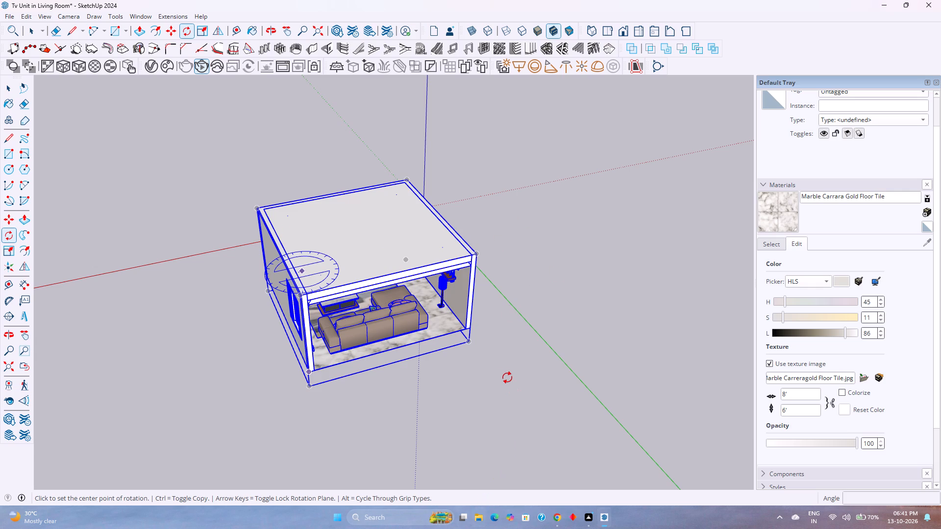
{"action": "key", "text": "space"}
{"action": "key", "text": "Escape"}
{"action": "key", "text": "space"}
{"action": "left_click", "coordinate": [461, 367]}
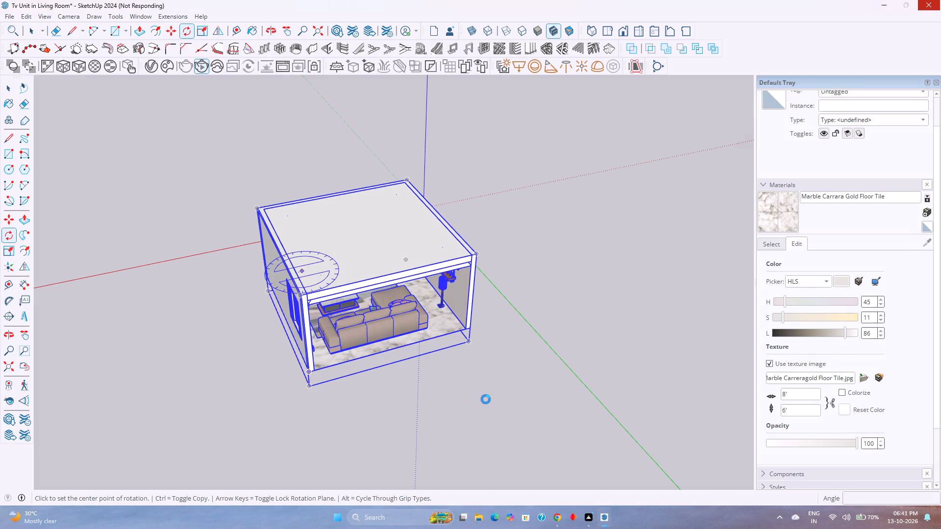
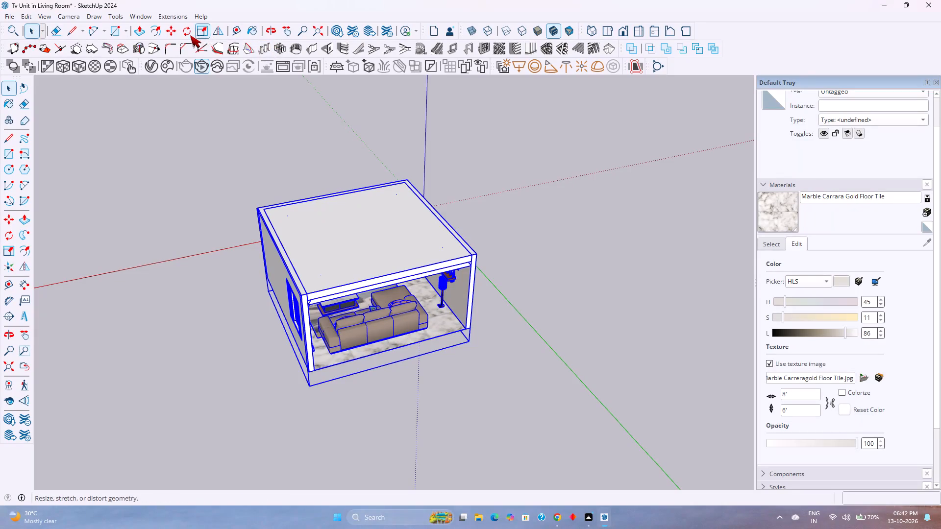
Rotate the whole selected room 90 degrees about the upper outer corner of its window wall.
{"action": "left_click", "coordinate": [190, 35]}
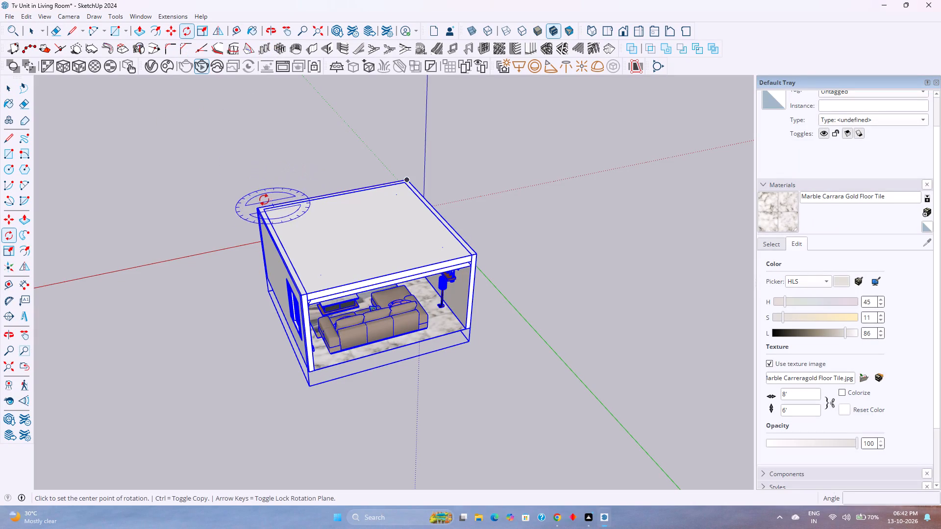
{"action": "left_click", "coordinate": [260, 206]}
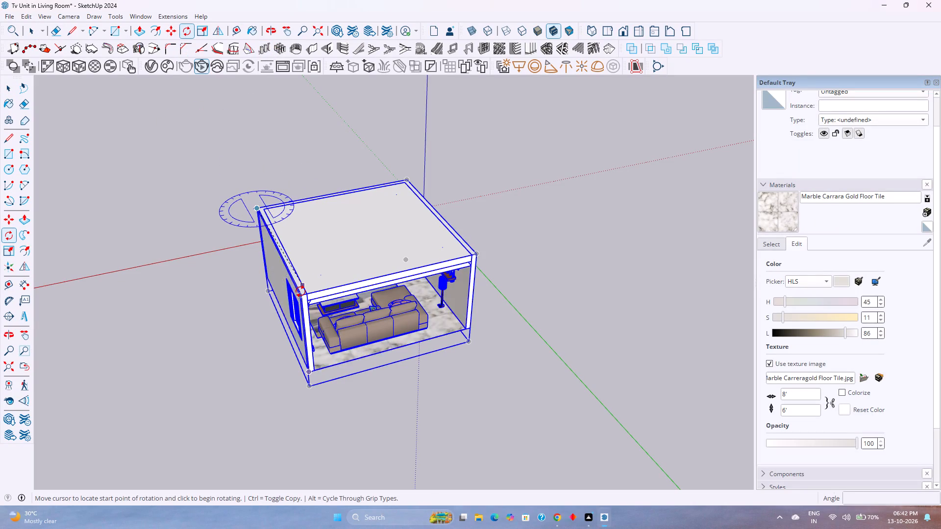
{"action": "scroll", "coordinate": [303, 297], "scroll_direction": "up", "scroll_amount": 11}
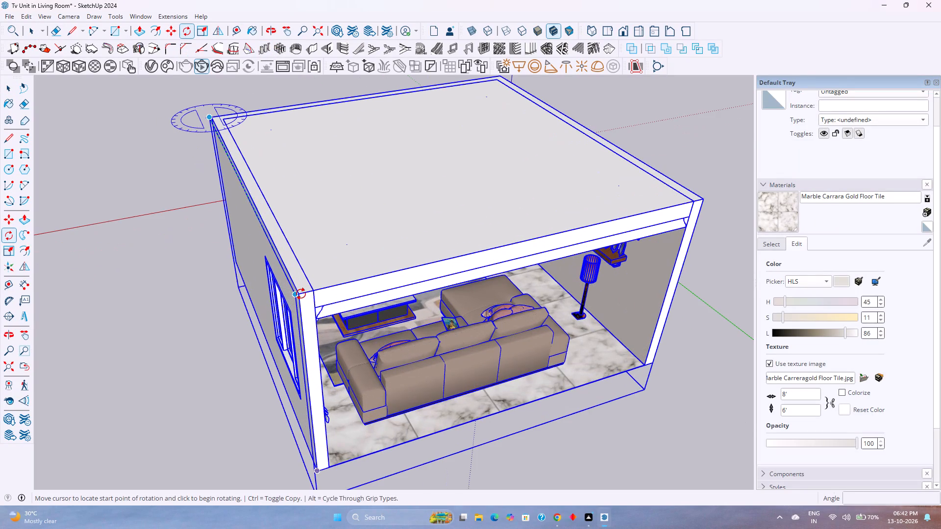
{"action": "scroll", "coordinate": [299, 293], "scroll_direction": "up", "scroll_amount": 14}
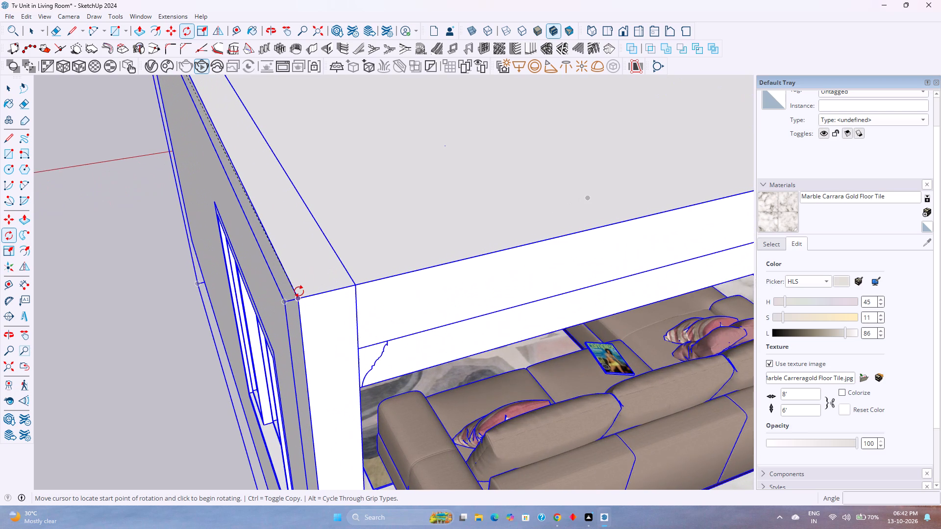
{"action": "left_click", "coordinate": [299, 294]}
{"action": "scroll", "coordinate": [321, 290], "scroll_direction": "down", "scroll_amount": 8}
{"action": "scroll", "coordinate": [355, 290], "scroll_direction": "down", "scroll_amount": 15}
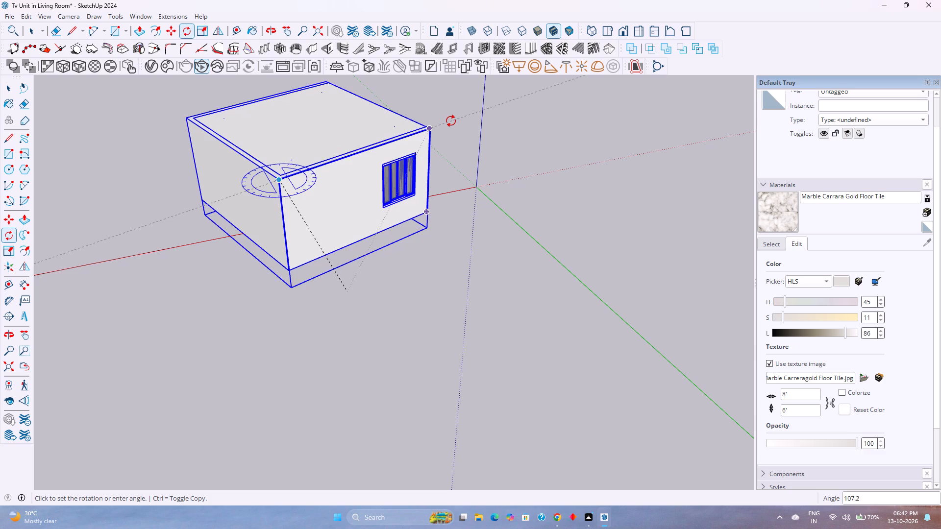
{"action": "type", "text": "90"}
{"action": "key", "text": "Return"}
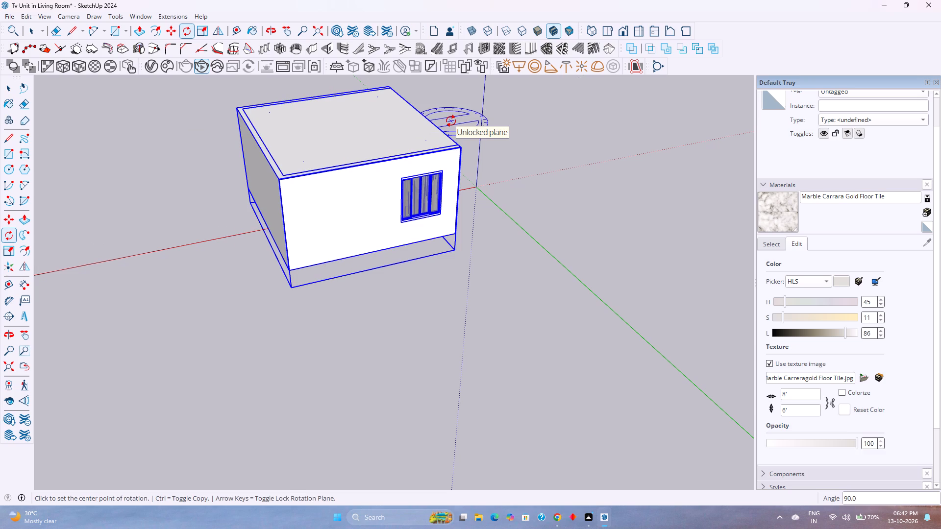
Move the rotated room about 17' 9" along the green axis from its bottom corner and deselect it.
{"action": "key", "text": "m"}
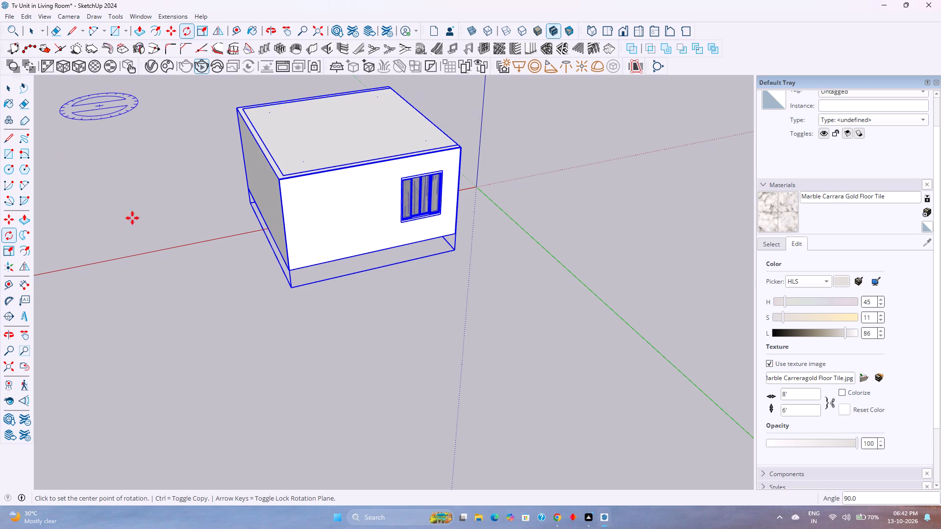
{"action": "left_click", "coordinate": [290, 285]}
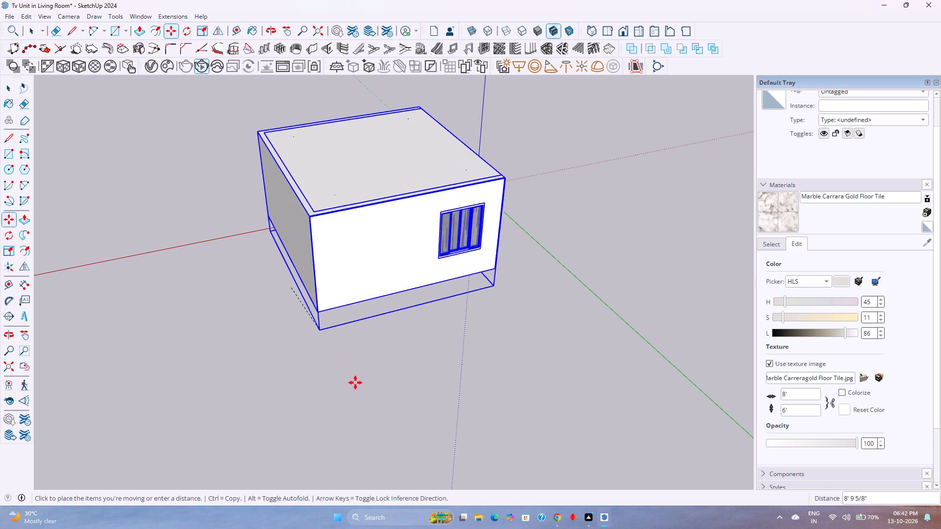
{"action": "key", "text": "Left"}
{"action": "left_click", "coordinate": [375, 420]}
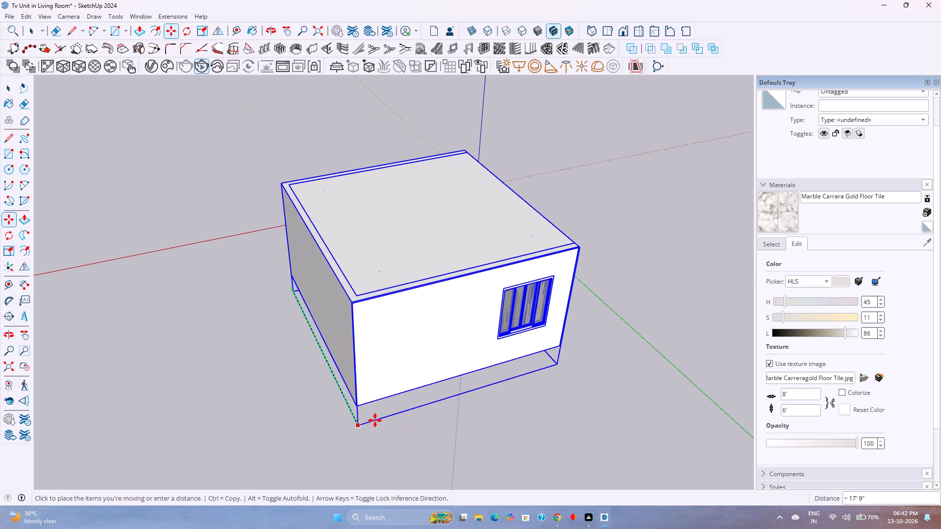
{"action": "key", "text": "space"}
{"action": "scroll", "coordinate": [469, 427], "scroll_direction": "down", "scroll_amount": 7}
{"action": "middle_click_drag", "start_coordinate": [467, 424], "coordinate": [314, 425]}
{"action": "key", "text": "space"}
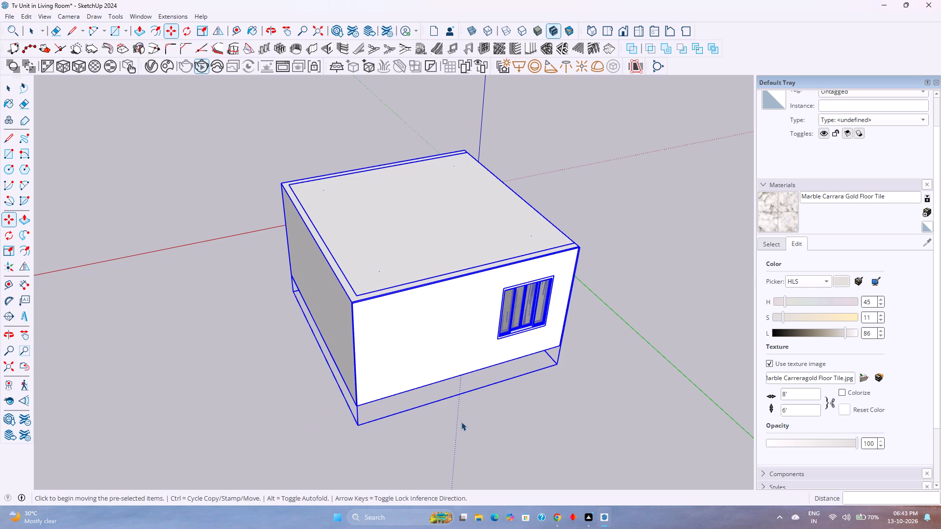
{"action": "left_click", "coordinate": [461, 422]}
Frame the room from its open side, looking over the sofa towards the TV unit and shelf wall, and render it in V-Ray.
{"action": "middle_click_drag", "start_coordinate": [519, 421], "coordinate": [137, 343]}
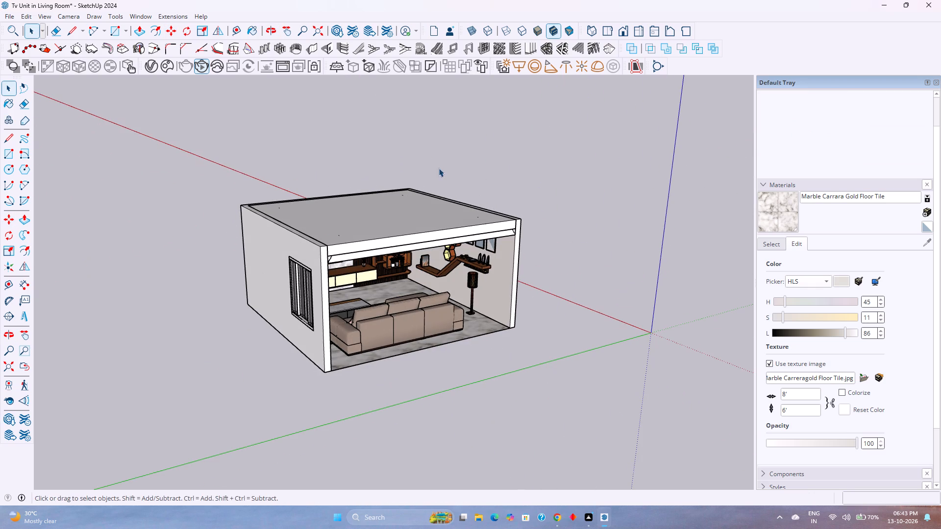
{"action": "left_click", "coordinate": [605, 29]}
{"action": "left_click", "coordinate": [619, 30]}
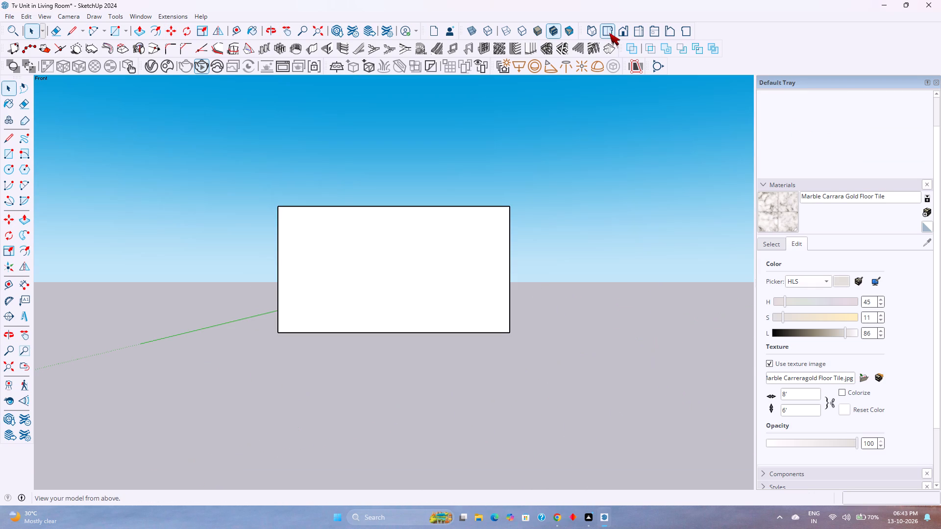
{"action": "left_click", "coordinate": [637, 32]}
{"action": "left_click", "coordinate": [659, 32]}
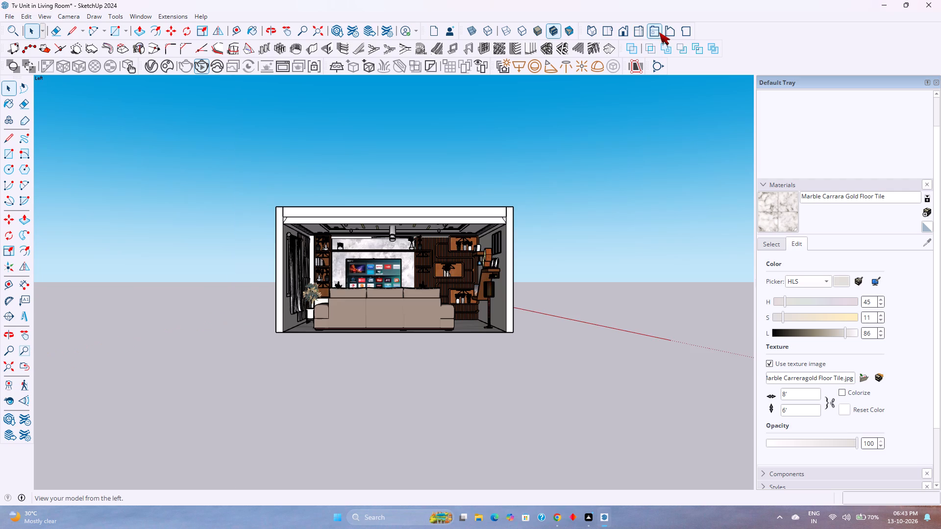
{"action": "scroll", "coordinate": [495, 213], "scroll_direction": "up", "scroll_amount": 9}
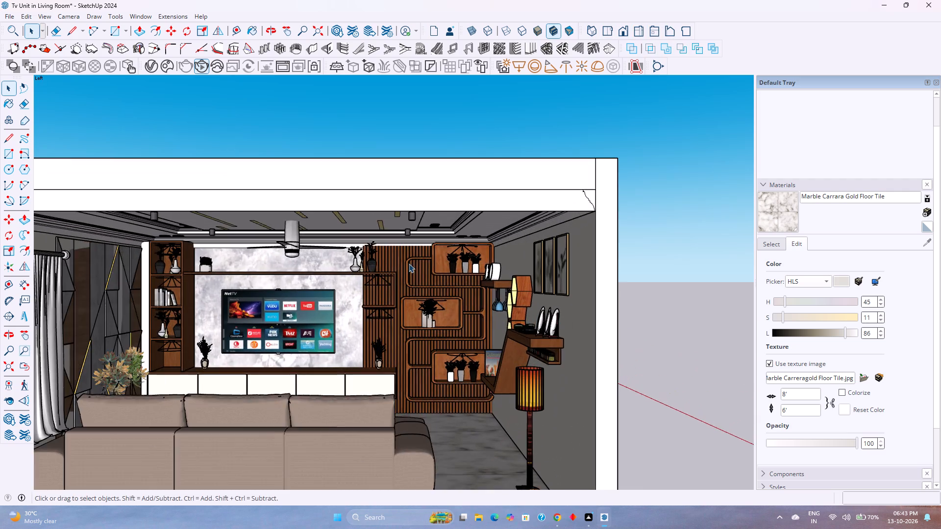
{"action": "middle_click_drag", "start_coordinate": [385, 285], "coordinate": [447, 236], "text": "shift"}
{"action": "middle_click", "coordinate": [447, 236], "text": "shift"}
{"action": "scroll", "coordinate": [377, 263], "scroll_direction": "up", "scroll_amount": 1}
{"action": "middle_click_drag", "start_coordinate": [377, 263], "coordinate": [379, 267]}
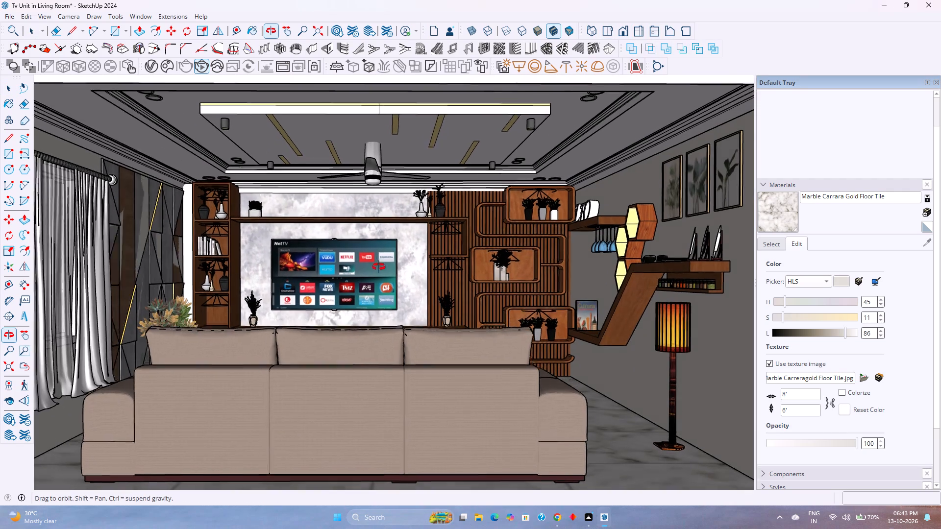
{"action": "middle_click_drag", "start_coordinate": [379, 267], "coordinate": [441, 278]}
{"action": "middle_click_drag", "start_coordinate": [445, 282], "coordinate": [408, 239], "text": "shift"}
{"action": "middle_click_drag", "start_coordinate": [410, 240], "coordinate": [435, 276]}
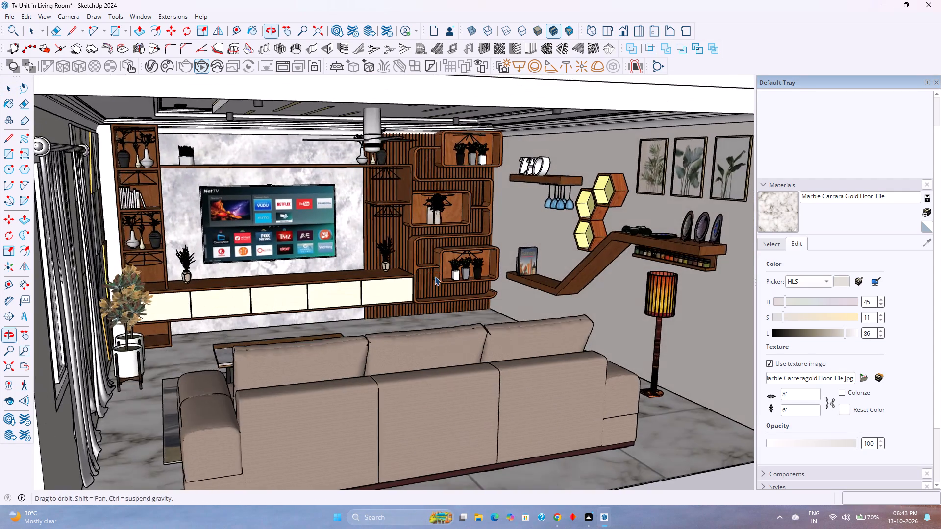
{"action": "scroll", "coordinate": [433, 276], "scroll_direction": "up", "scroll_amount": 1}
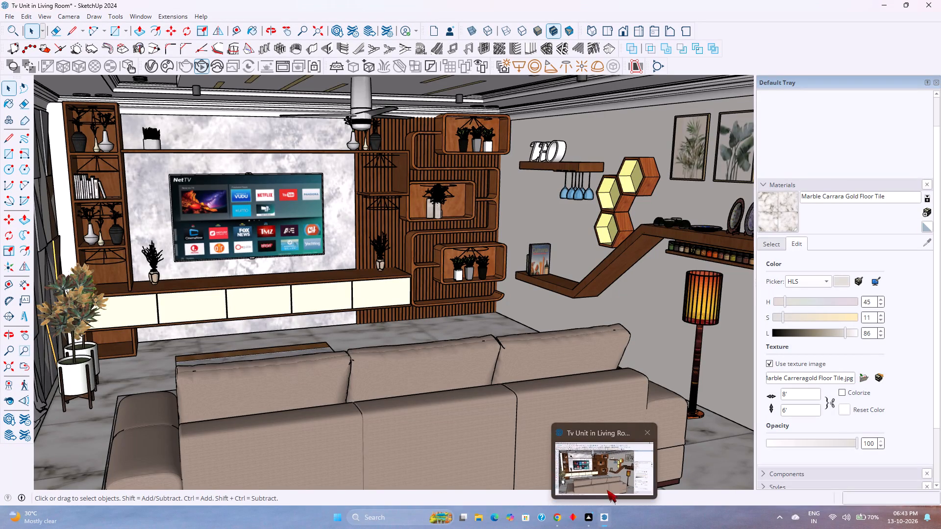
{"action": "left_click", "coordinate": [201, 67]}
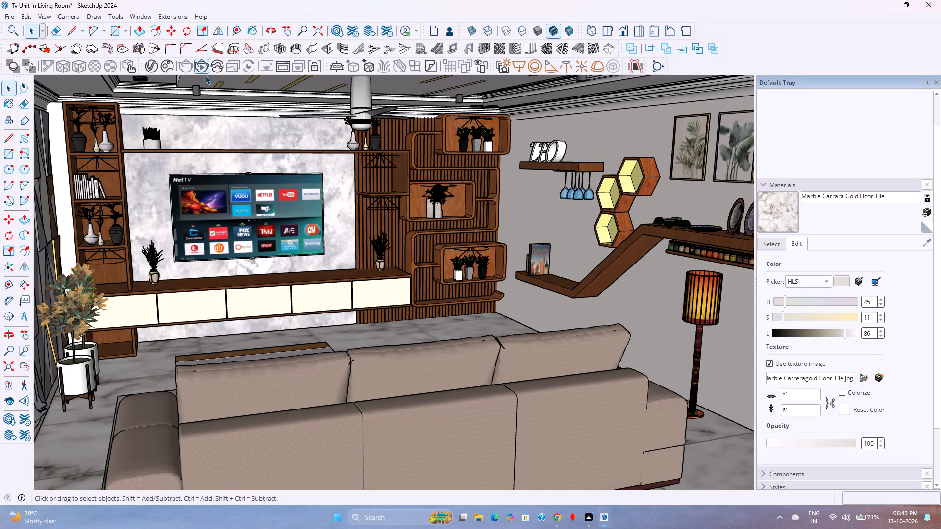
{"action": "left_click", "coordinate": [204, 68]}
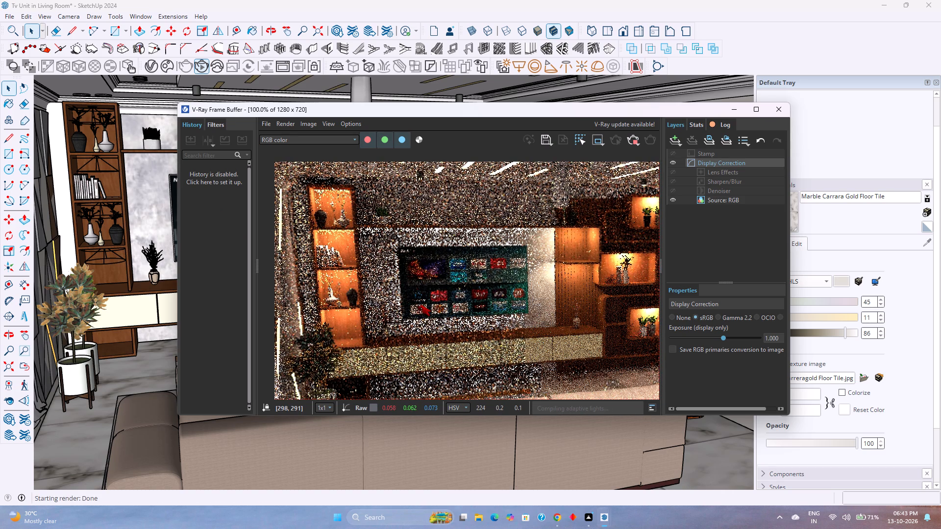
Examine the lighting on the TV unit, shelf wall and sofa in the V-Ray render, and minimize the frame buffer.
{"action": "scroll", "coordinate": [421, 304], "scroll_direction": "down", "scroll_amount": 2}
{"action": "scroll", "coordinate": [436, 300], "scroll_direction": "up", "scroll_amount": 1}
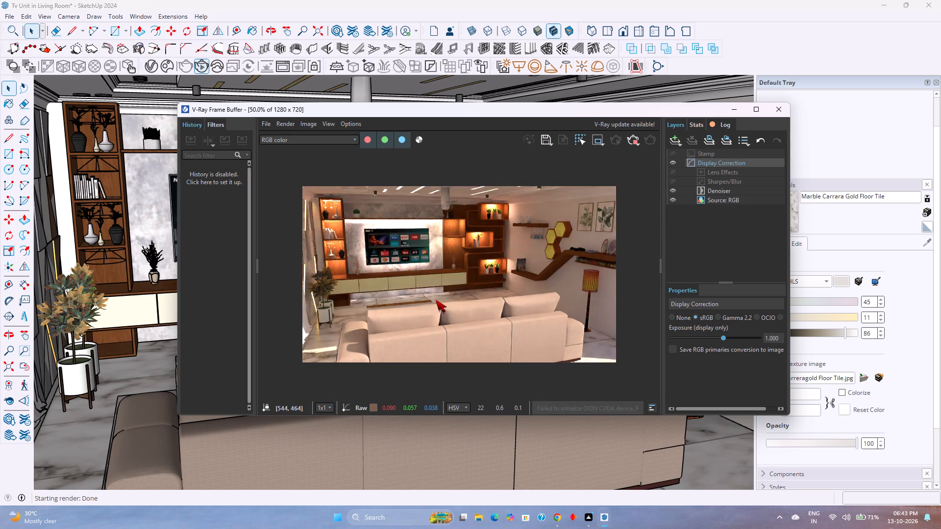
{"action": "scroll", "coordinate": [434, 300], "scroll_direction": "up", "scroll_amount": 1}
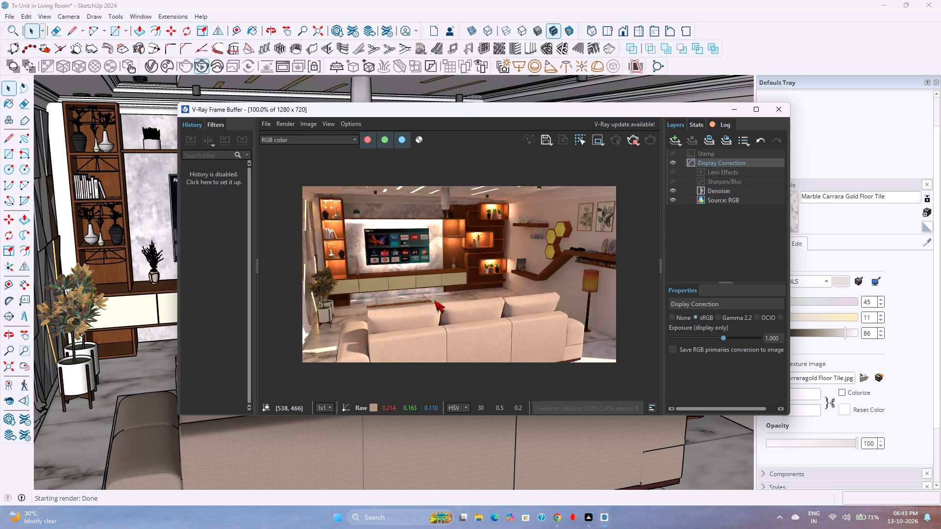
{"action": "scroll", "coordinate": [434, 300], "scroll_direction": "down", "scroll_amount": 1}
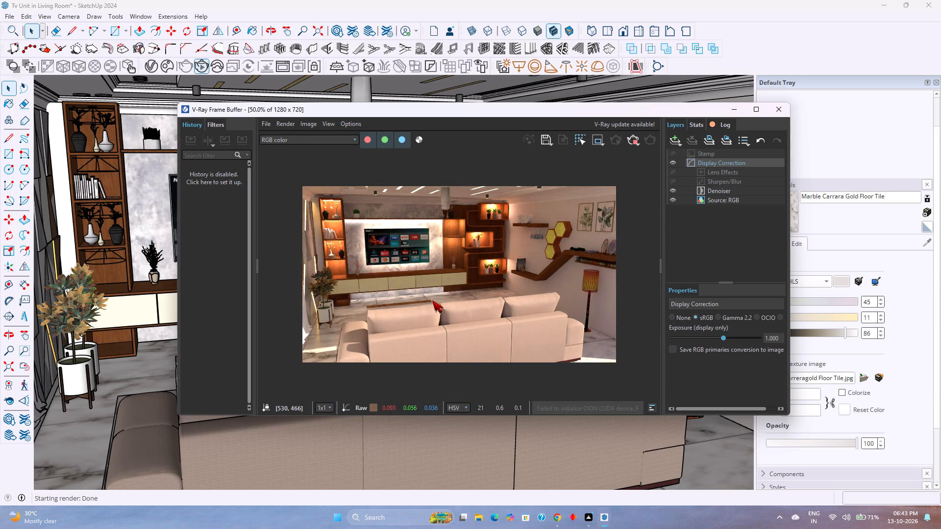
{"action": "scroll", "coordinate": [432, 300], "scroll_direction": "up", "scroll_amount": 1}
{"action": "scroll", "coordinate": [432, 300], "scroll_direction": "down", "scroll_amount": 1}
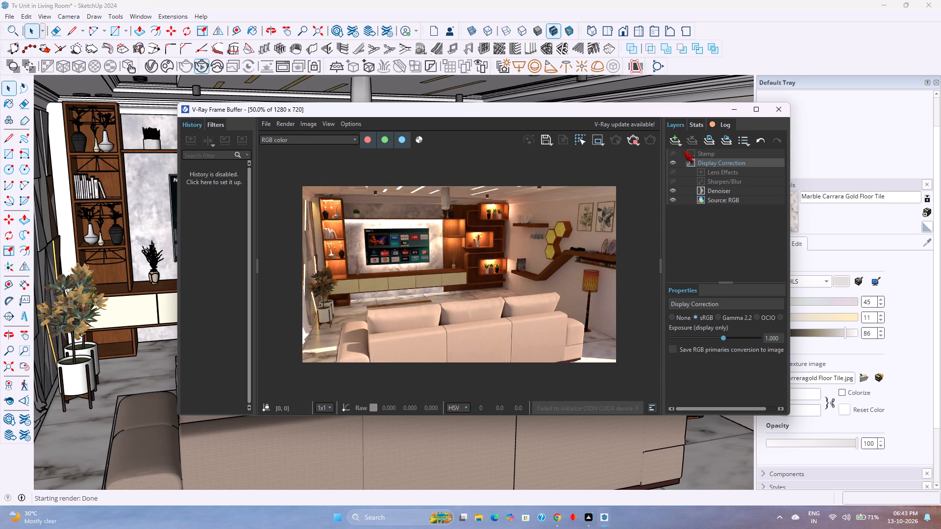
{"action": "left_click", "coordinate": [727, 113]}
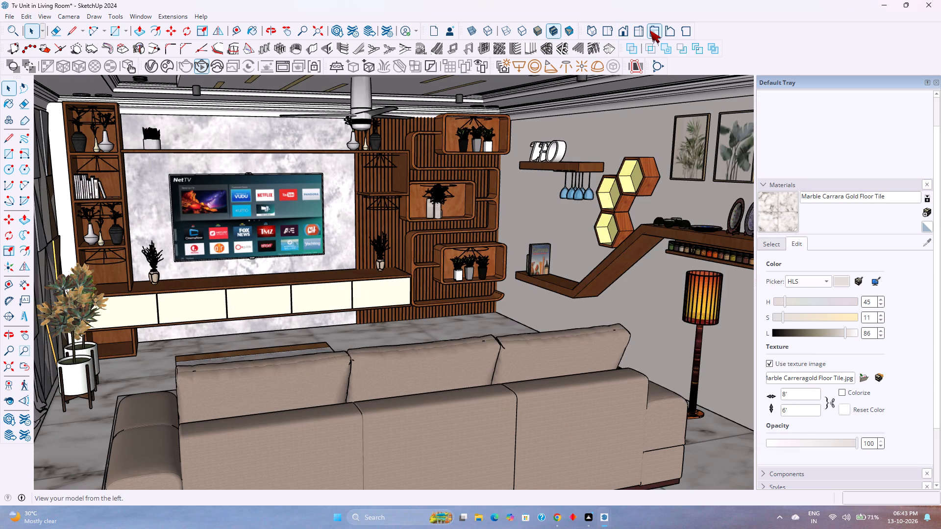
Reframe the room from the left view towards the TV unit and the geometric side panelling, and check its V-Ray render.
{"action": "left_click", "coordinate": [650, 30]}
{"action": "scroll", "coordinate": [431, 208], "scroll_direction": "down", "scroll_amount": 3}
{"action": "middle_click_drag", "start_coordinate": [428, 209], "coordinate": [428, 225]}
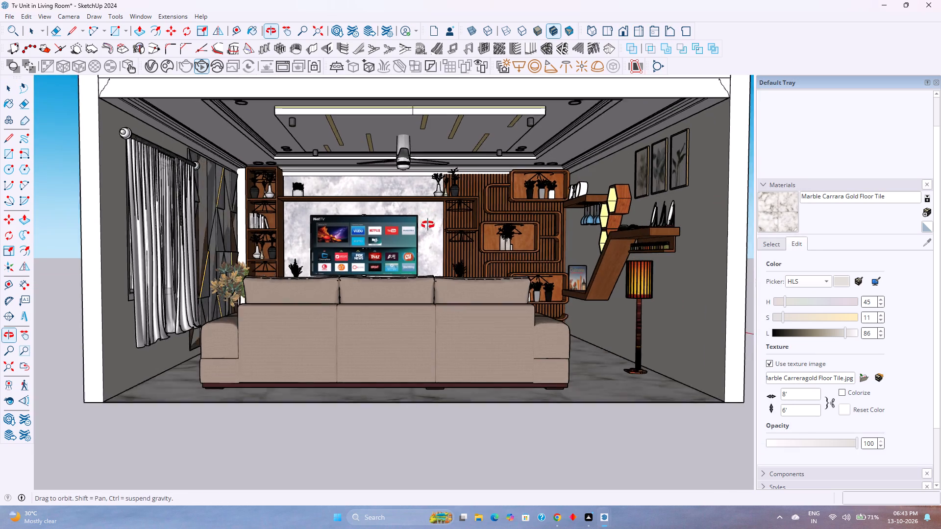
{"action": "middle_click_drag", "start_coordinate": [428, 225], "coordinate": [428, 233]}
{"action": "middle_click", "coordinate": [428, 233]}
{"action": "scroll", "coordinate": [428, 233], "scroll_direction": "up", "scroll_amount": 1}
{"action": "middle_click_drag", "start_coordinate": [423, 227], "coordinate": [423, 219]}
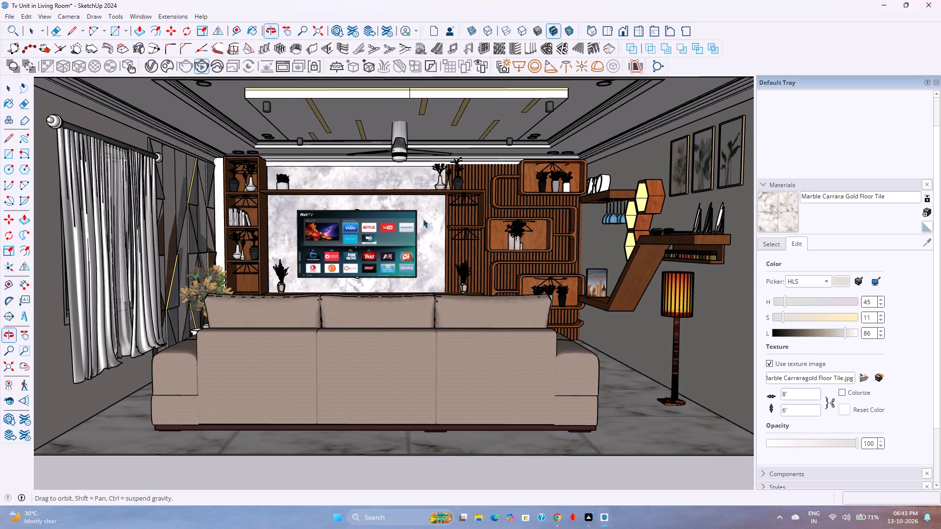
{"action": "middle_click_drag", "start_coordinate": [431, 226], "coordinate": [374, 245]}
{"action": "scroll", "coordinate": [370, 245], "scroll_direction": "up", "scroll_amount": 2}
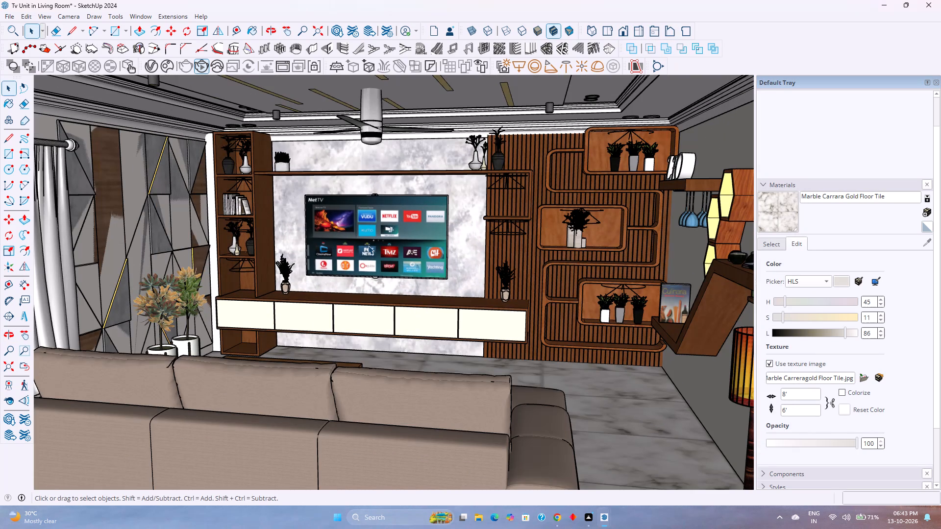
{"action": "middle_click_drag", "start_coordinate": [367, 245], "coordinate": [342, 253]}
{"action": "middle_click", "coordinate": [342, 253]}
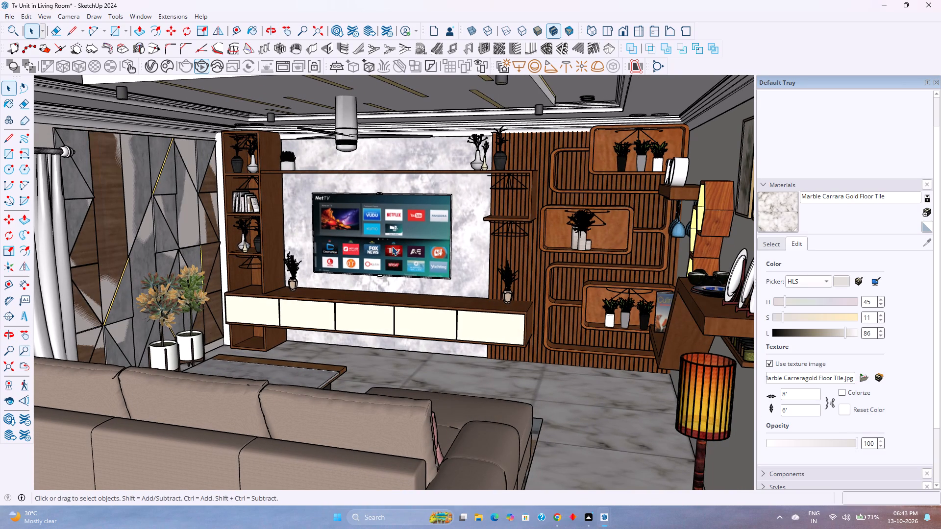
{"action": "left_click", "coordinate": [612, 519]}
{"action": "left_click", "coordinate": [642, 481]}
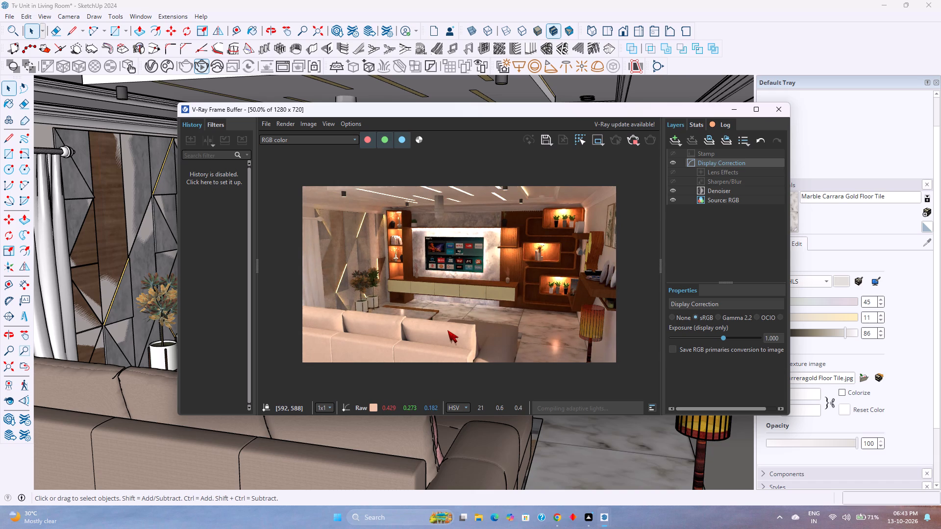
{"action": "middle_click_drag", "start_coordinate": [494, 320], "coordinate": [495, 302]}
{"action": "left_click", "coordinate": [737, 110]}
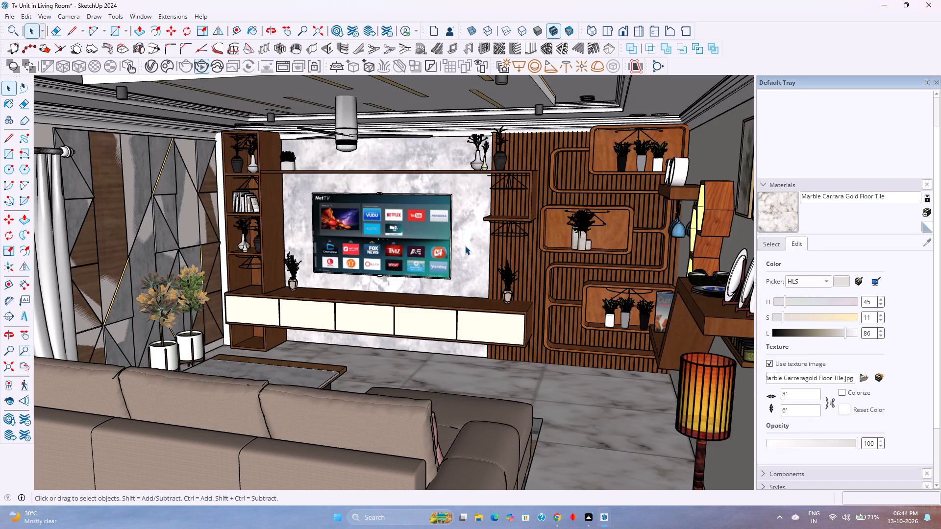
Push/Pull the curtain wall's end face on the room's open side outward by 6 inches.
{"action": "scroll", "coordinate": [465, 246], "scroll_direction": "down", "scroll_amount": 5}
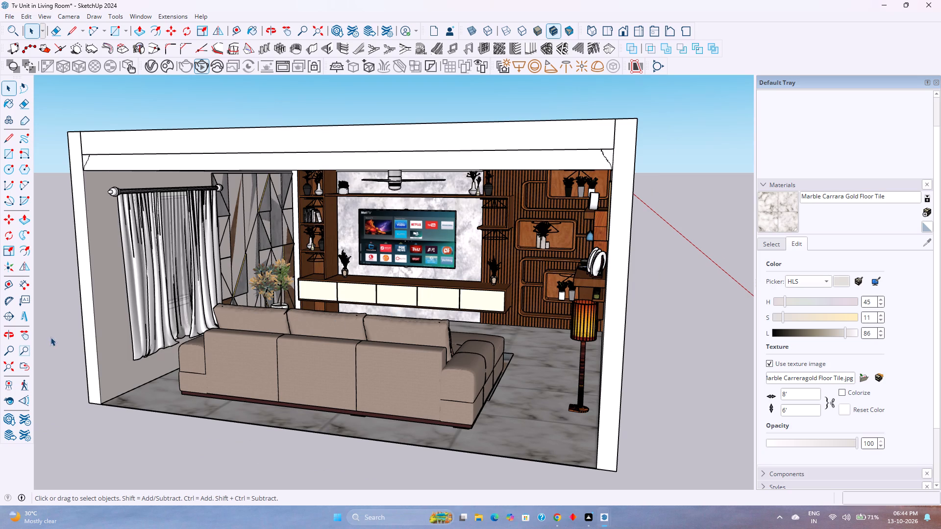
{"action": "double_click", "coordinate": [98, 309]}
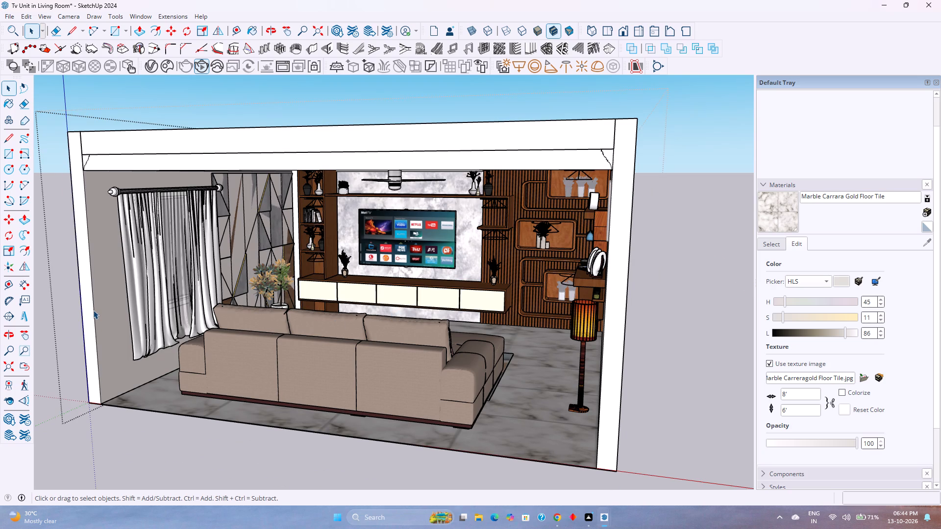
{"action": "key", "text": "p"}
{"action": "left_click", "coordinate": [83, 306]}
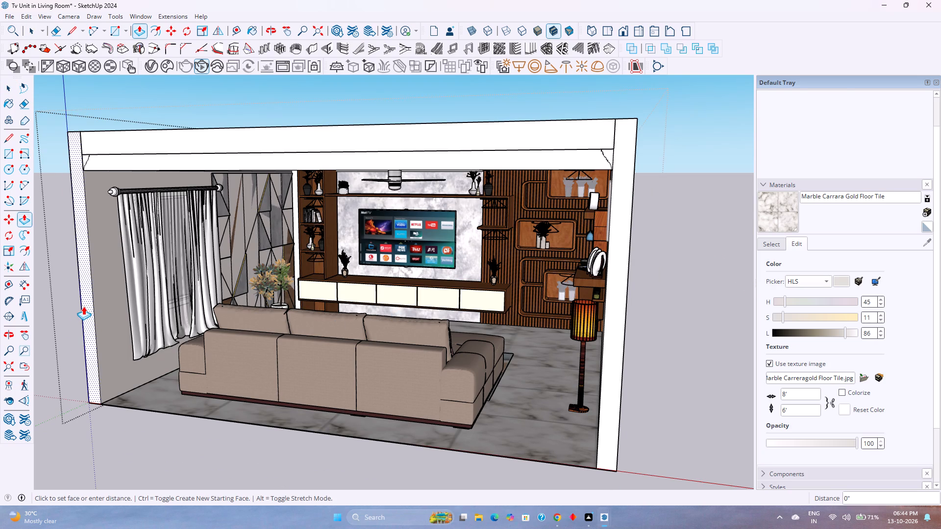
{"action": "key", "text": "6"}
{"action": "key", "text": "Return"}
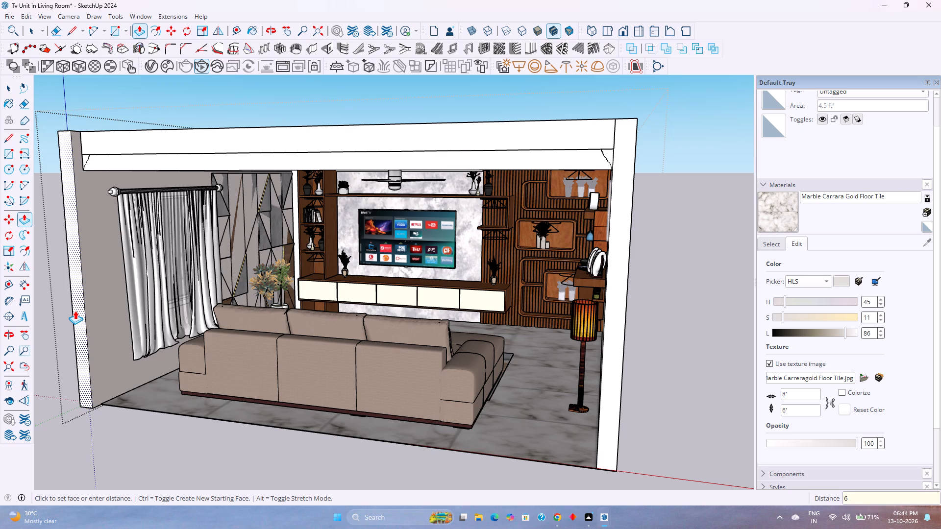
Copy the vertical edge of the curtain wall's open end 6 inches along the green axis onto the inner wall face.
{"action": "key", "text": "space"}
{"action": "scroll", "coordinate": [80, 308], "scroll_direction": "up", "scroll_amount": 4}
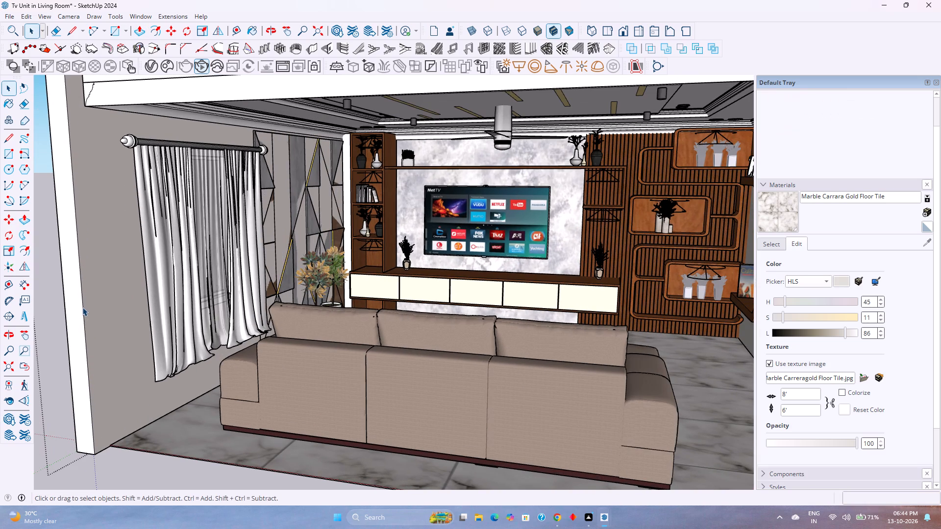
{"action": "left_click", "coordinate": [82, 307]}
{"action": "key", "text": "m"}
{"action": "left_click", "coordinate": [82, 307]}
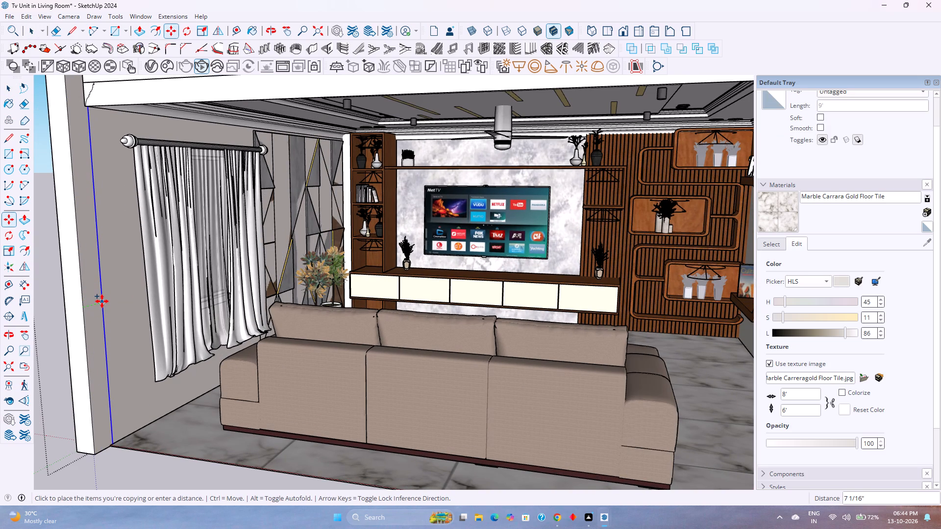
{"action": "key", "text": "Left"}
{"action": "key", "text": "6"}
{"action": "key", "text": "Return"}
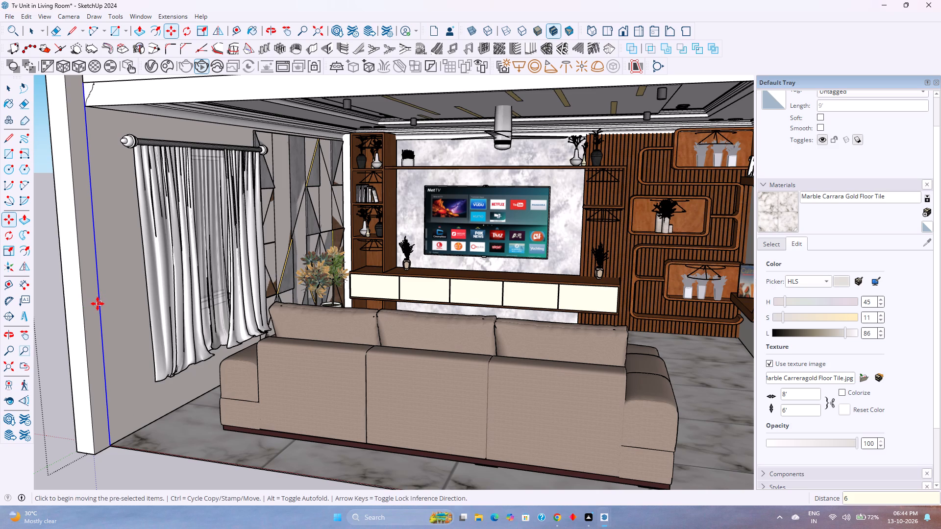
Push/Pull the 6-inch strip at the curtain wall's end about halfway across the room's open side to form a partial wall.
{"action": "key", "text": "p"}
{"action": "left_click", "coordinate": [92, 309]}
{"action": "scroll", "coordinate": [125, 319], "scroll_direction": "down", "scroll_amount": 4}
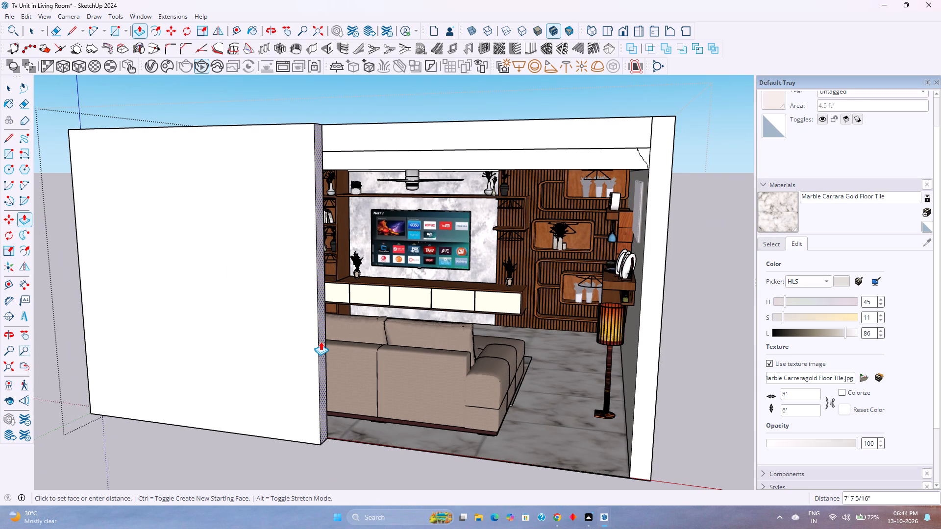
{"action": "left_click", "coordinate": [326, 345]}
{"action": "key", "text": "space"}
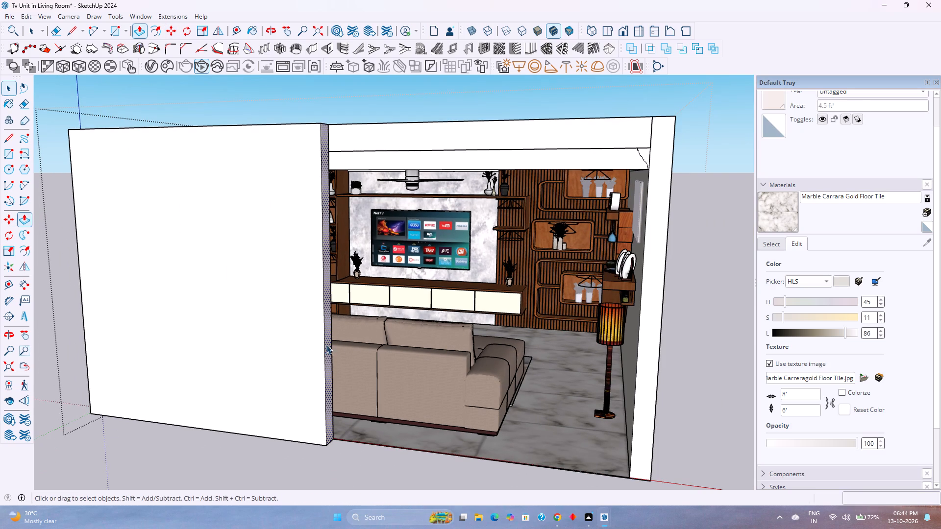
Reframe the room over the sofa towards the TV unit and shelf wall, and bring up the V-Ray Frame Buffer.
{"action": "scroll", "coordinate": [439, 326], "scroll_direction": "up", "scroll_amount": 4}
{"action": "middle_click_drag", "start_coordinate": [440, 317], "coordinate": [411, 329]}
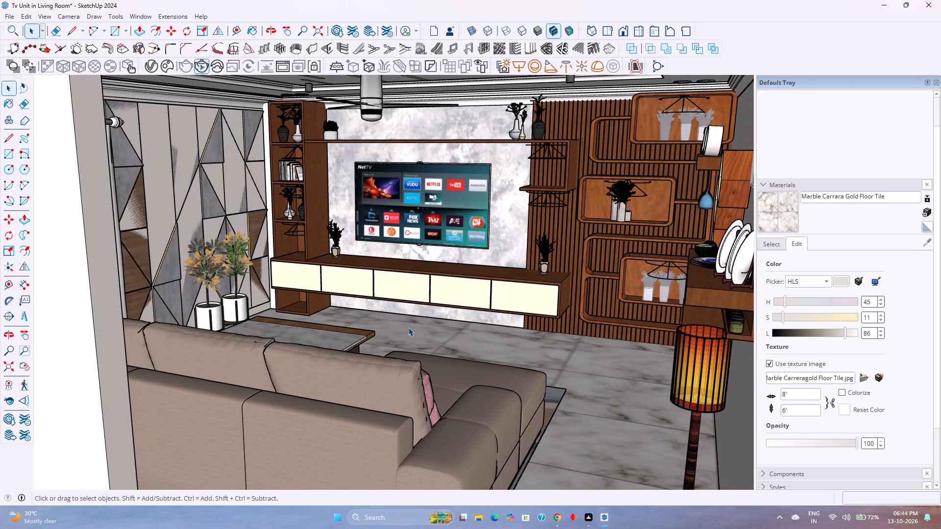
{"action": "scroll", "coordinate": [408, 327], "scroll_direction": "up", "scroll_amount": 1}
{"action": "middle_click_drag", "start_coordinate": [426, 314], "coordinate": [427, 338], "text": "shift"}
{"action": "middle_click_drag", "start_coordinate": [427, 339], "coordinate": [425, 331]}
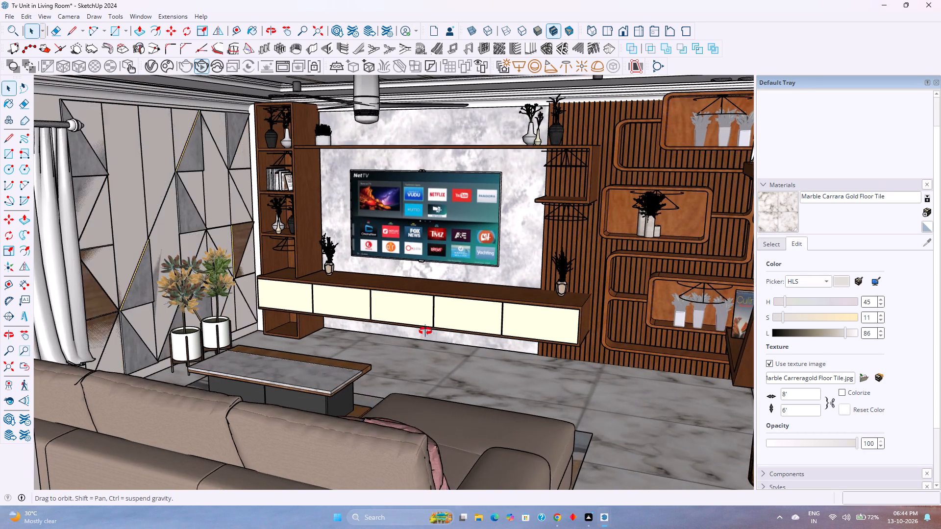
{"action": "middle_click_drag", "start_coordinate": [425, 331], "coordinate": [424, 326]}
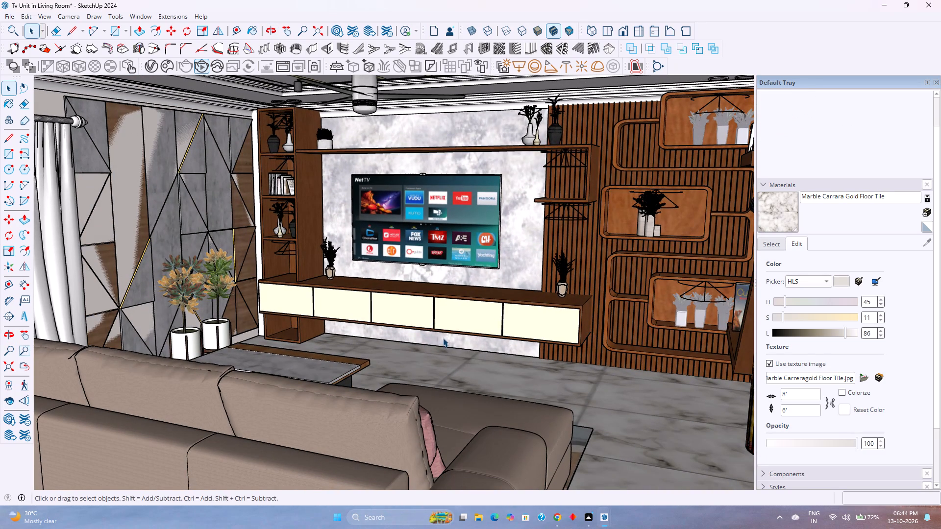
{"action": "middle_click_drag", "start_coordinate": [445, 337], "coordinate": [433, 338], "text": "shift"}
{"action": "scroll", "coordinate": [433, 337], "scroll_direction": "down", "scroll_amount": 2}
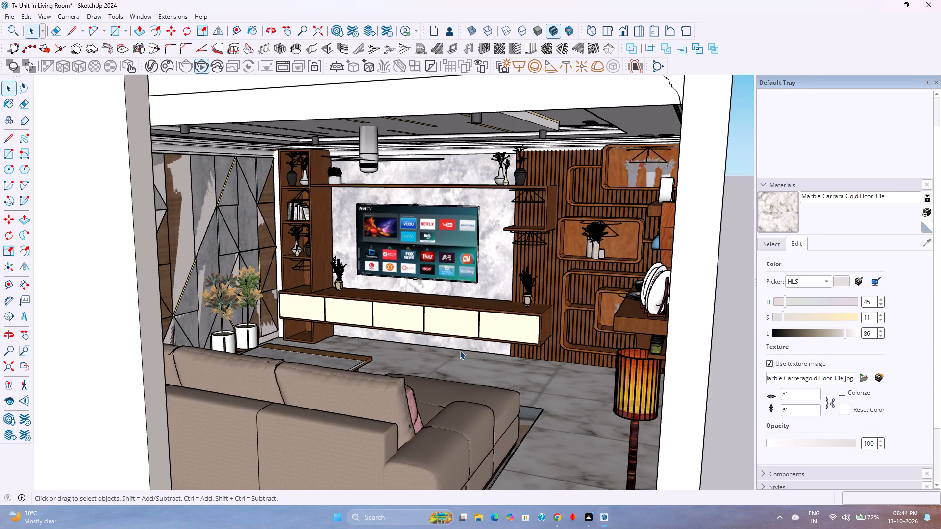
{"action": "scroll", "coordinate": [451, 349], "scroll_direction": "up", "scroll_amount": 1}
{"action": "middle_click_drag", "start_coordinate": [451, 349], "coordinate": [441, 348], "text": "shift"}
{"action": "scroll", "coordinate": [433, 346], "scroll_direction": "up", "scroll_amount": 1}
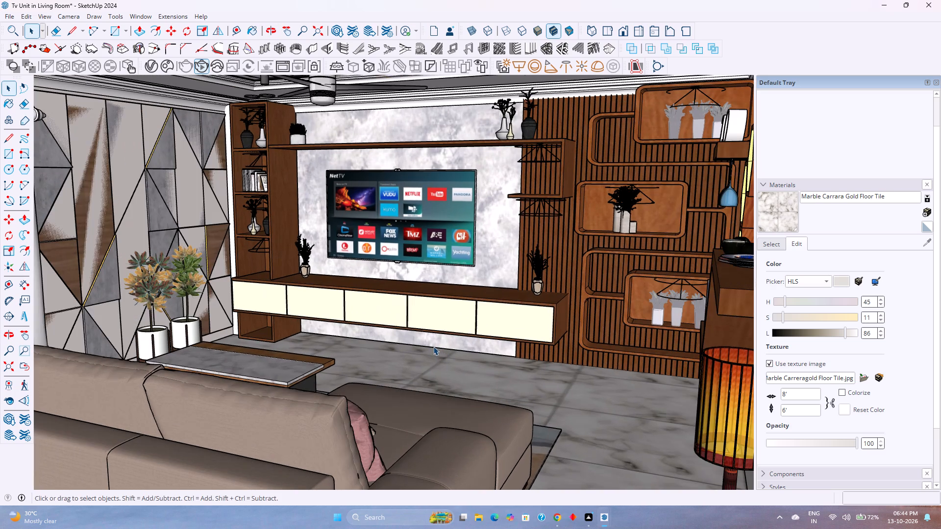
{"action": "middle_click_drag", "start_coordinate": [431, 352], "coordinate": [429, 345]}
{"action": "scroll", "coordinate": [429, 345], "scroll_direction": "down", "scroll_amount": 1}
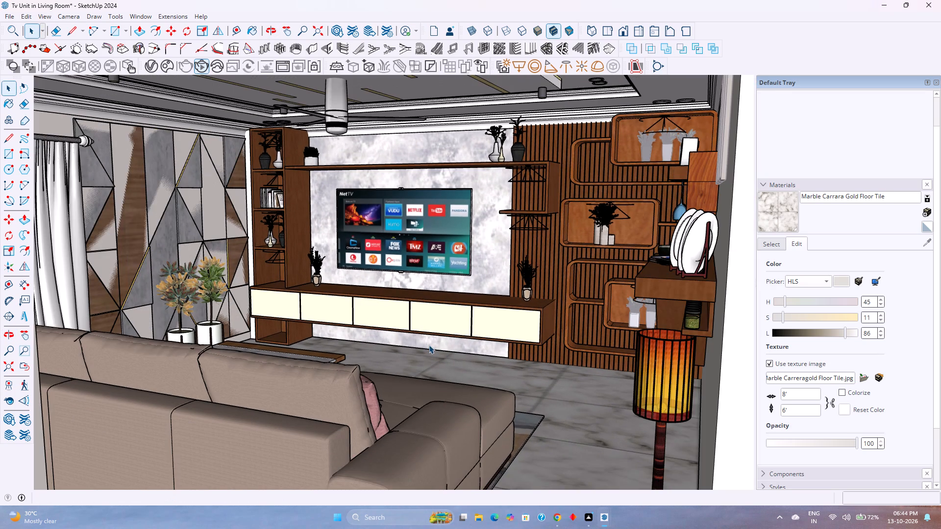
{"action": "middle_click", "coordinate": [427, 346], "text": "shift"}
{"action": "scroll", "coordinate": [427, 342], "scroll_direction": "up", "scroll_amount": 1}
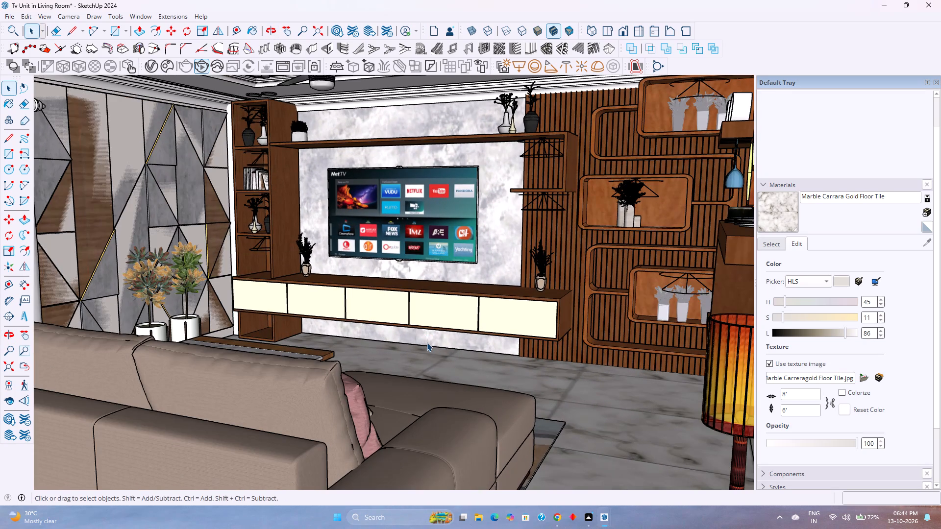
{"action": "scroll", "coordinate": [427, 342], "scroll_direction": "down", "scroll_amount": 1}
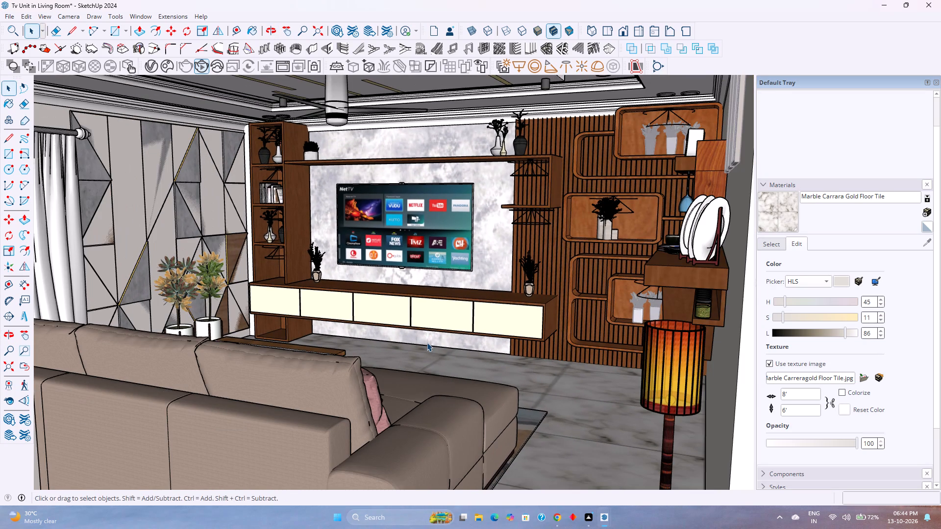
{"action": "left_click", "coordinate": [607, 512]}
{"action": "left_click", "coordinate": [643, 484]}
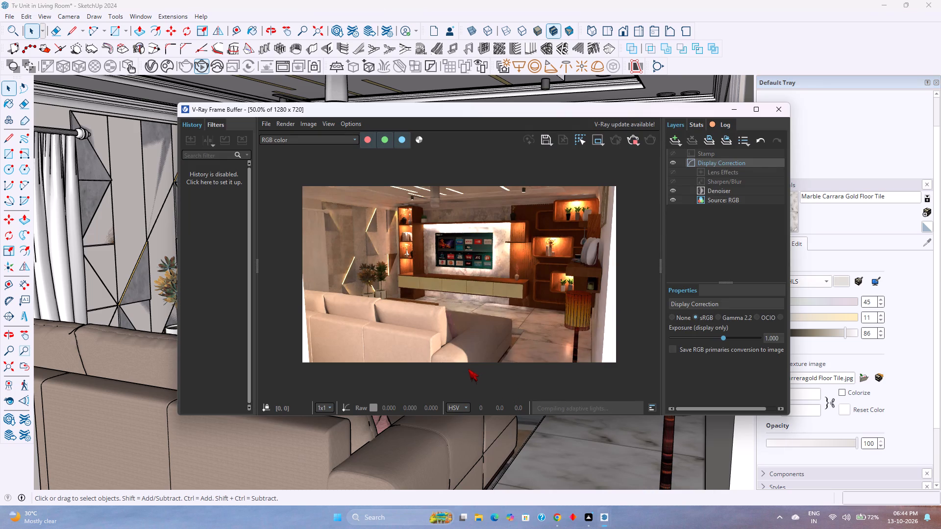
Fine-tune the view over the sofa against the live V-Ray render, examine the TV wall lighting, and minimize the frame buffer.
{"action": "middle_click_drag", "start_coordinate": [532, 448], "coordinate": [526, 430]}
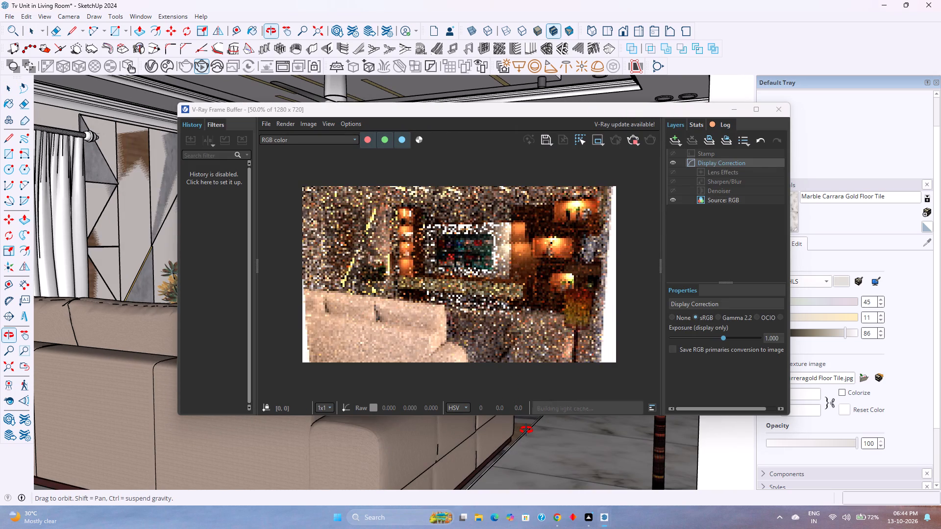
{"action": "middle_click_drag", "start_coordinate": [526, 430], "coordinate": [526, 431]}
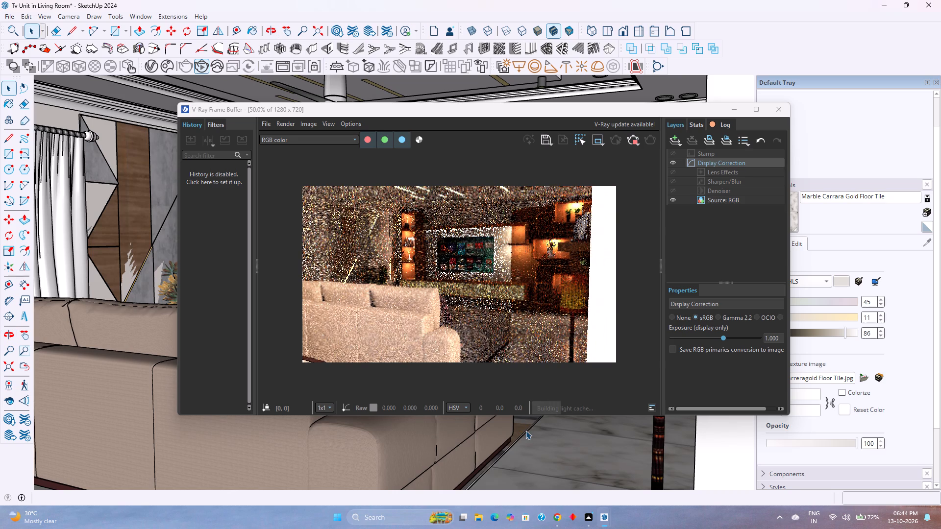
{"action": "middle_click_drag", "start_coordinate": [131, 297], "coordinate": [140, 320], "text": "shift"}
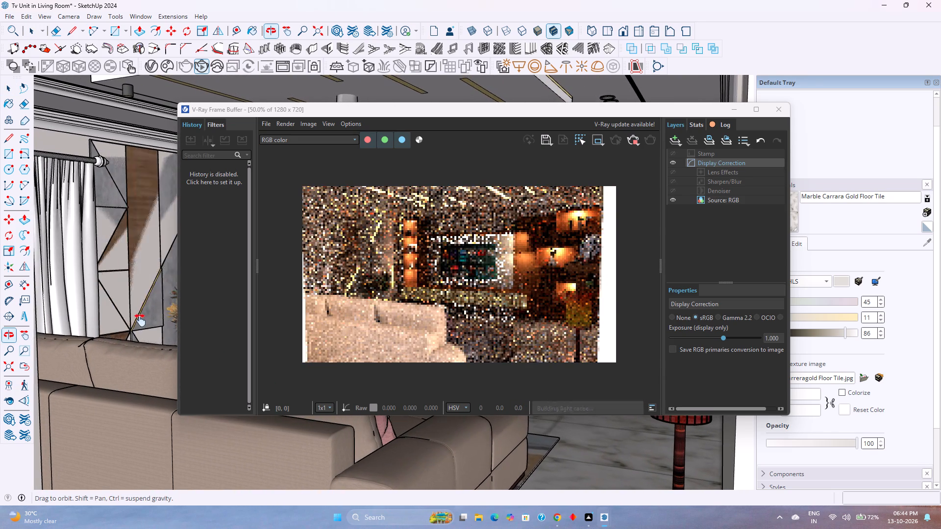
{"action": "middle_click_drag", "start_coordinate": [140, 320], "coordinate": [141, 321], "text": "shift"}
{"action": "middle_click_drag", "start_coordinate": [154, 428], "coordinate": [154, 421]}
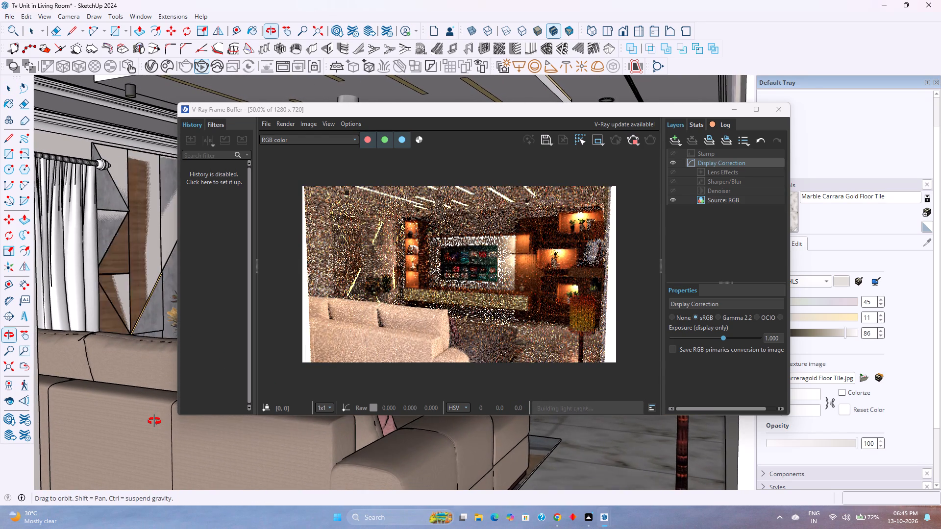
{"action": "middle_click_drag", "start_coordinate": [154, 421], "coordinate": [156, 413]}
{"action": "scroll", "coordinate": [156, 413], "scroll_direction": "up", "scroll_amount": 1}
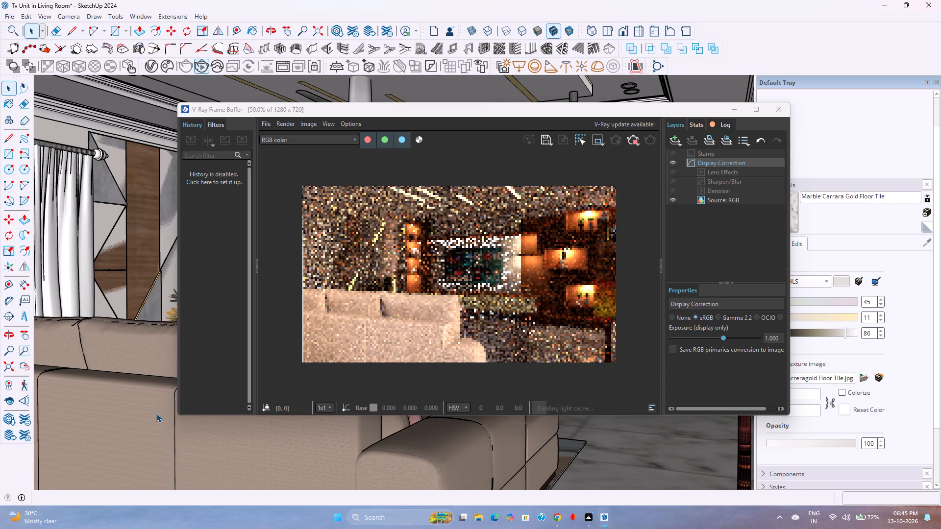
{"action": "middle_click_drag", "start_coordinate": [257, 467], "coordinate": [253, 466], "text": "shift"}
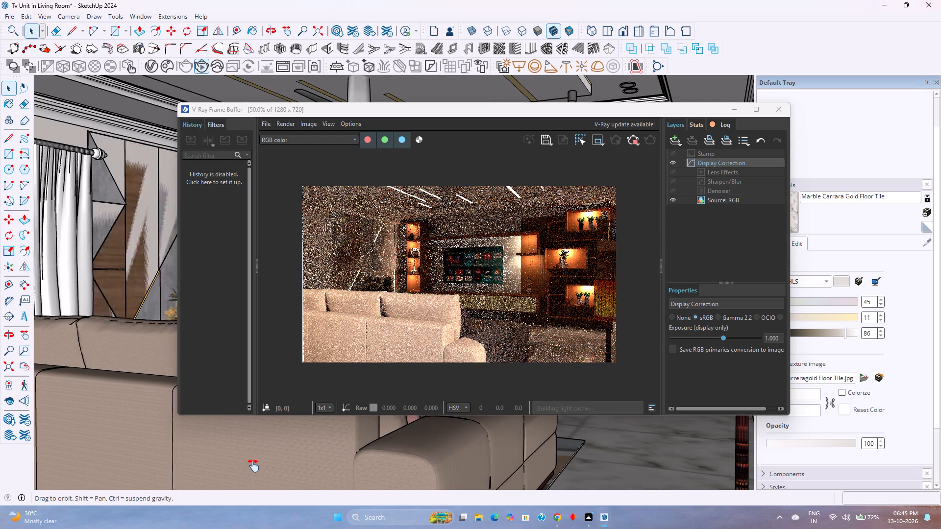
{"action": "middle_click_drag", "start_coordinate": [253, 466], "coordinate": [247, 466], "text": "shift"}
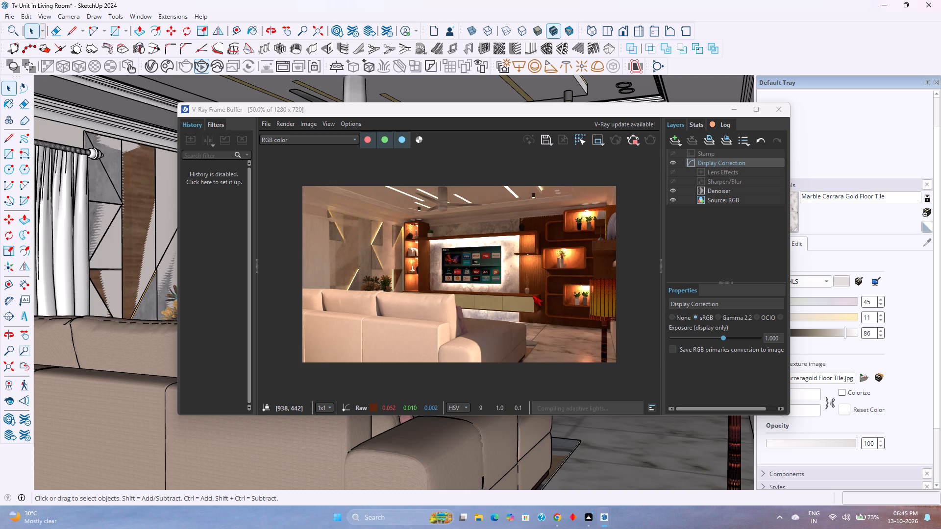
{"action": "key", "text": "k"}
{"action": "key", "text": "k"}
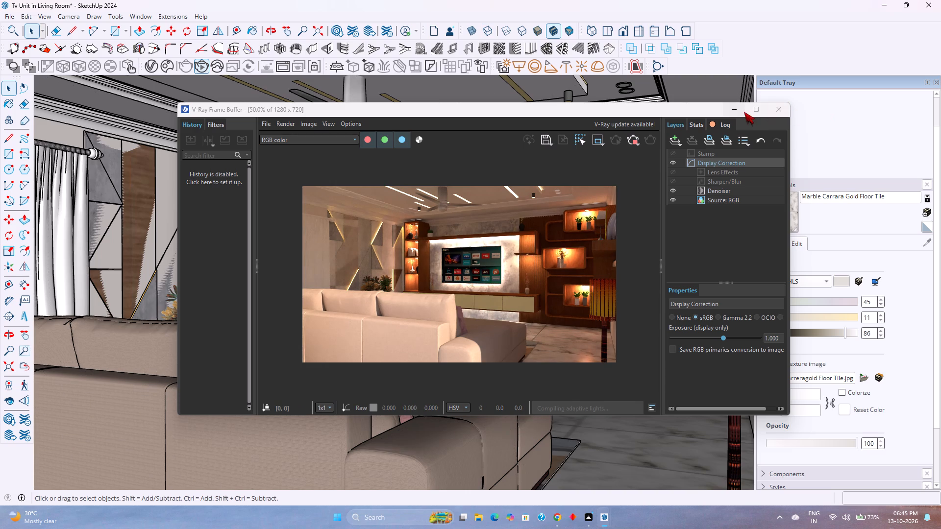
{"action": "left_click", "coordinate": [741, 113]}
Push/Pull the partial wall's end face 8' 8 7/16" to the opposite side wall, closing the room's open side.
{"action": "scroll", "coordinate": [590, 208], "scroll_direction": "down", "scroll_amount": 6}
{"action": "middle_click_drag", "start_coordinate": [590, 208], "coordinate": [555, 258]}
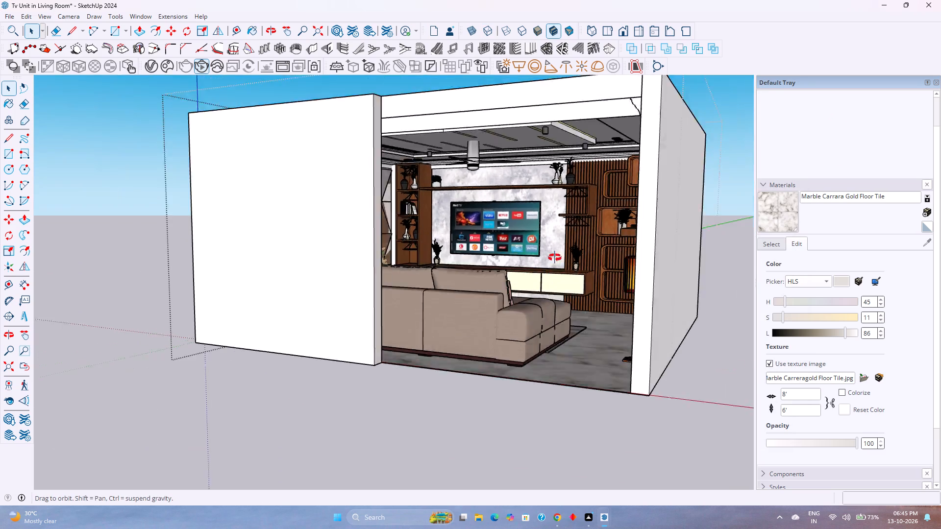
{"action": "middle_click_drag", "start_coordinate": [555, 258], "coordinate": [509, 310]}
{"action": "left_click", "coordinate": [324, 308]}
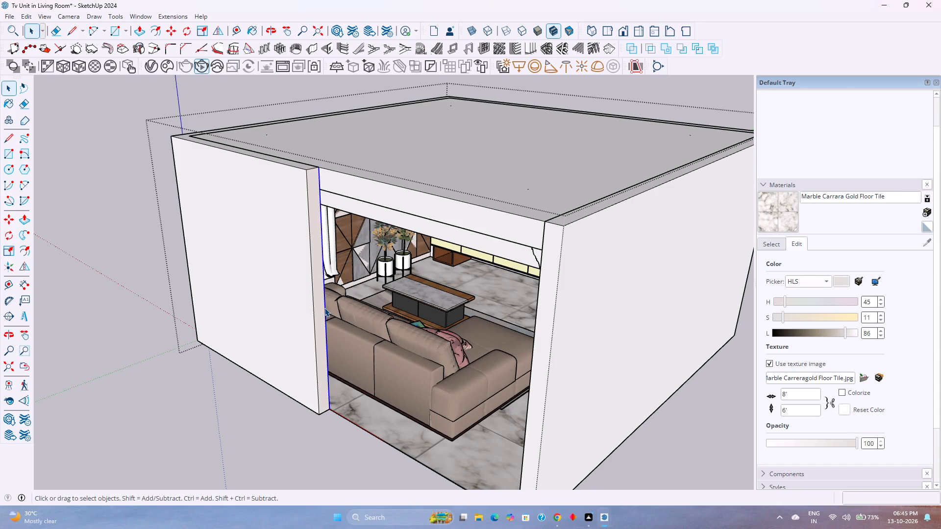
{"action": "left_click", "coordinate": [321, 310]}
{"action": "key", "text": "p"}
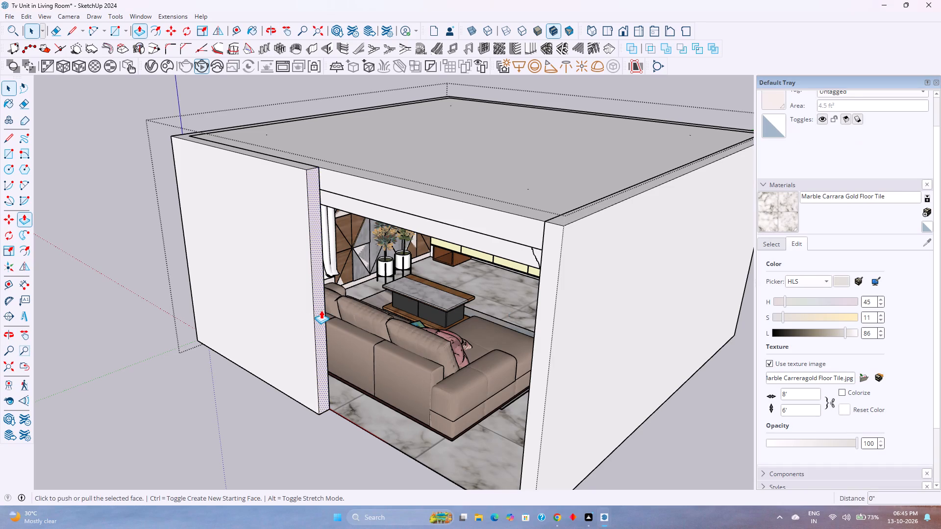
{"action": "left_click", "coordinate": [321, 310]}
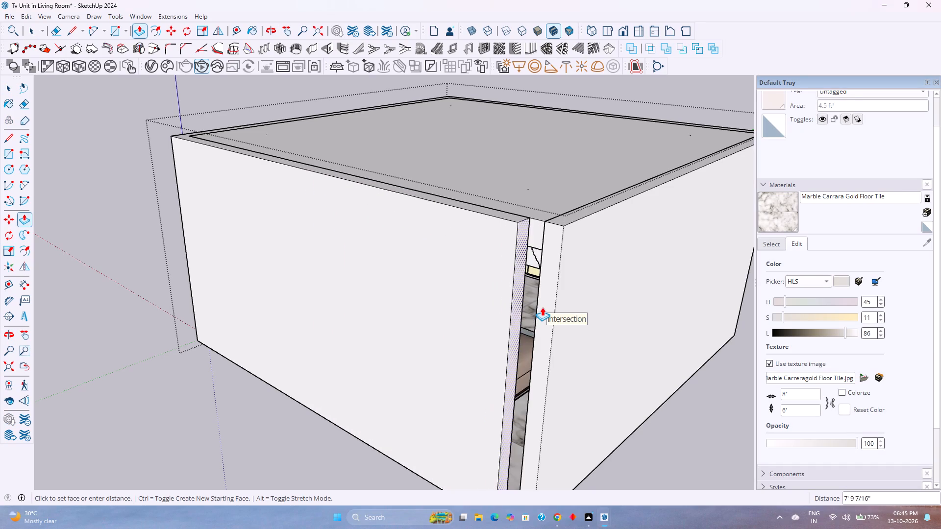
{"action": "left_click", "coordinate": [557, 305]}
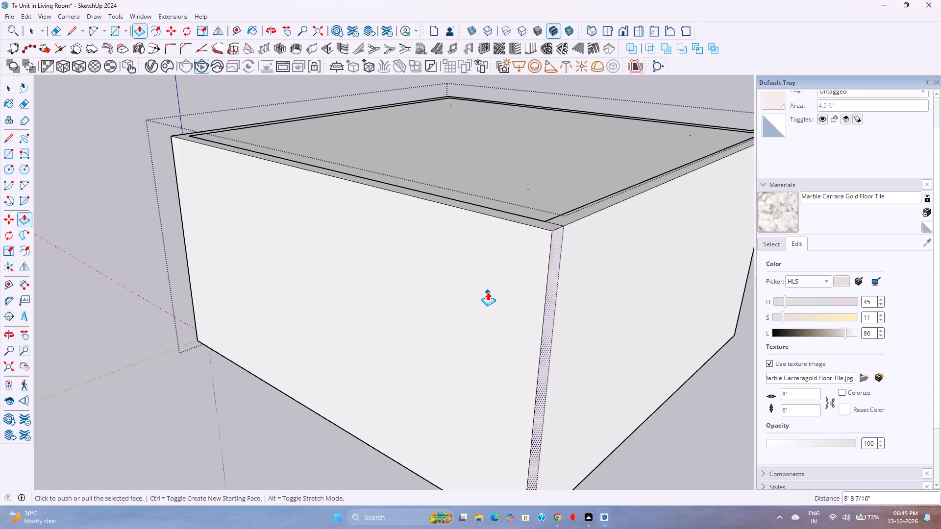
{"action": "key", "text": "space"}
Bring the view through the new wall into the closed room, using back edges to look over the sofa towards the window.
{"action": "middle_click_drag", "start_coordinate": [460, 314], "coordinate": [487, 279]}
{"action": "scroll", "coordinate": [487, 279], "scroll_direction": "up", "scroll_amount": 4}
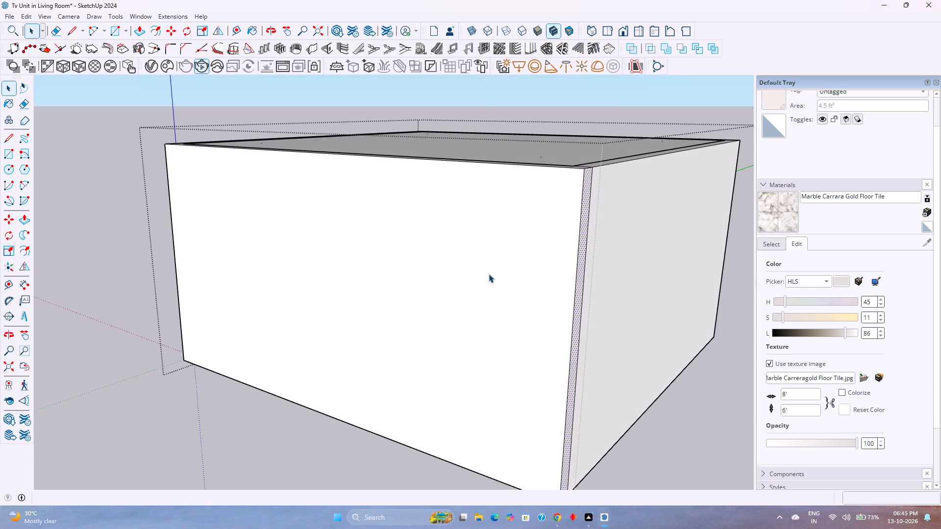
{"action": "scroll", "coordinate": [489, 274], "scroll_direction": "up", "scroll_amount": 20}
{"action": "scroll", "coordinate": [489, 274], "scroll_direction": "up", "scroll_amount": 16}
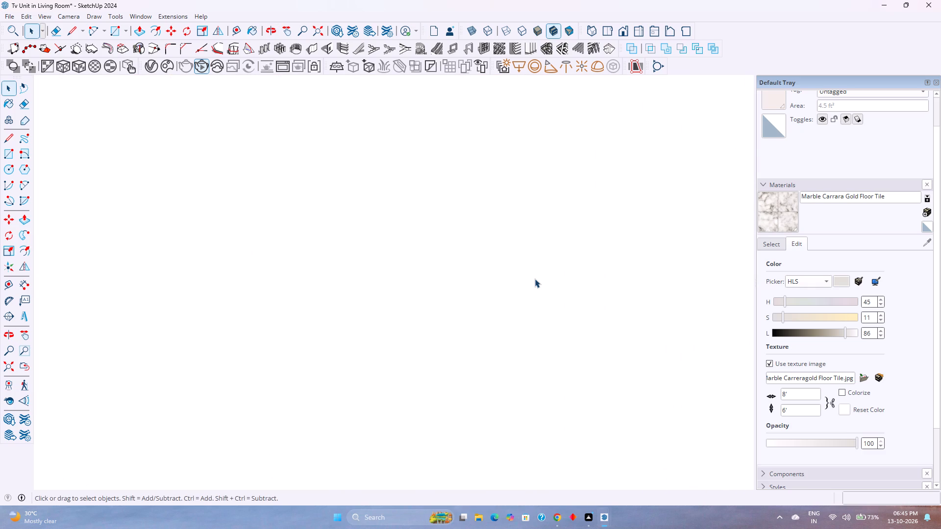
{"action": "scroll", "coordinate": [535, 279], "scroll_direction": "up", "scroll_amount": 2}
{"action": "key", "text": "k"}
{"action": "scroll", "coordinate": [535, 279], "scroll_direction": "up", "scroll_amount": 11}
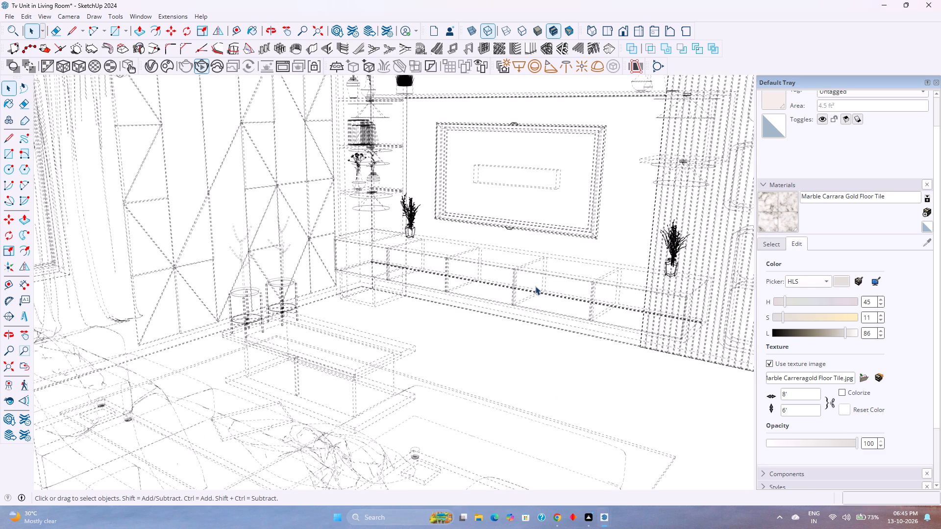
{"action": "scroll", "coordinate": [535, 286], "scroll_direction": "up", "scroll_amount": 20}
{"action": "scroll", "coordinate": [535, 286], "scroll_direction": "up", "scroll_amount": 13}
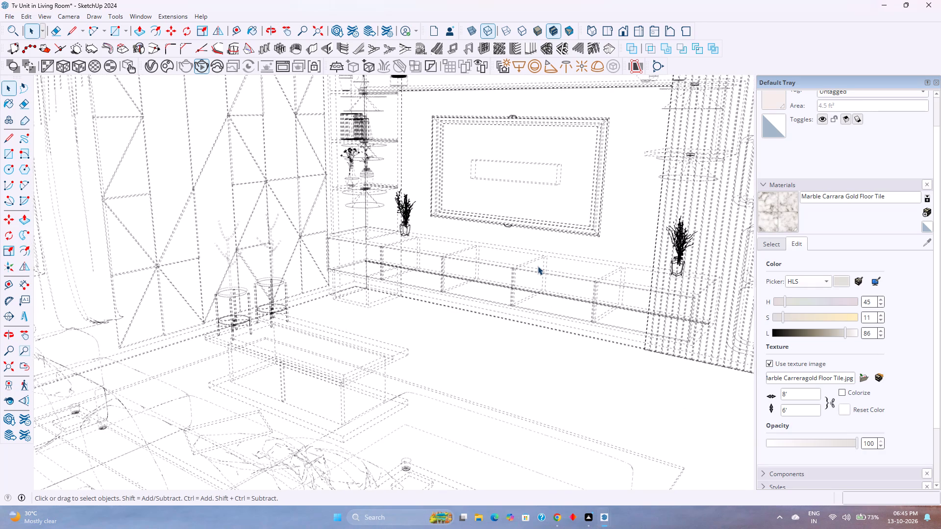
{"action": "scroll", "coordinate": [538, 266], "scroll_direction": "up", "scroll_amount": 20}
{"action": "scroll", "coordinate": [538, 266], "scroll_direction": "up", "scroll_amount": 13}
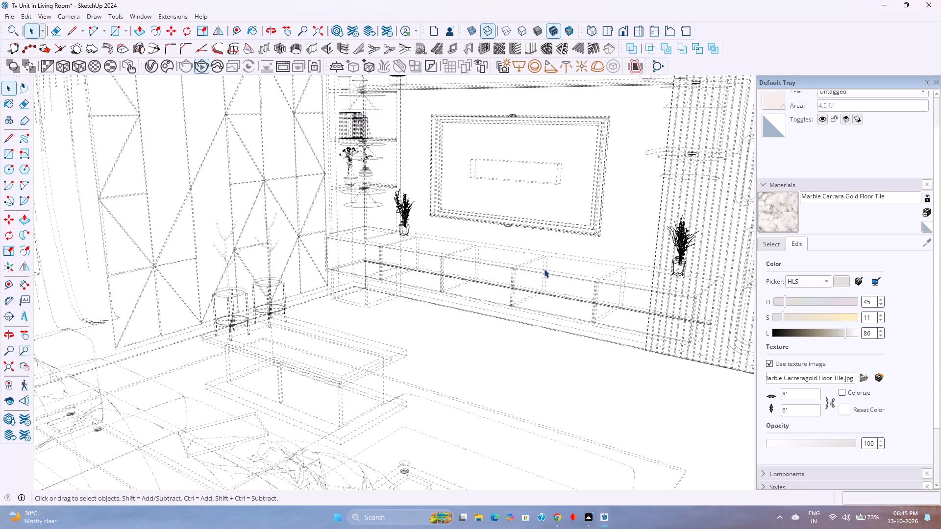
{"action": "scroll", "coordinate": [544, 269], "scroll_direction": "up", "scroll_amount": 10}
{"action": "middle_click_drag", "start_coordinate": [567, 337], "coordinate": [449, 348]}
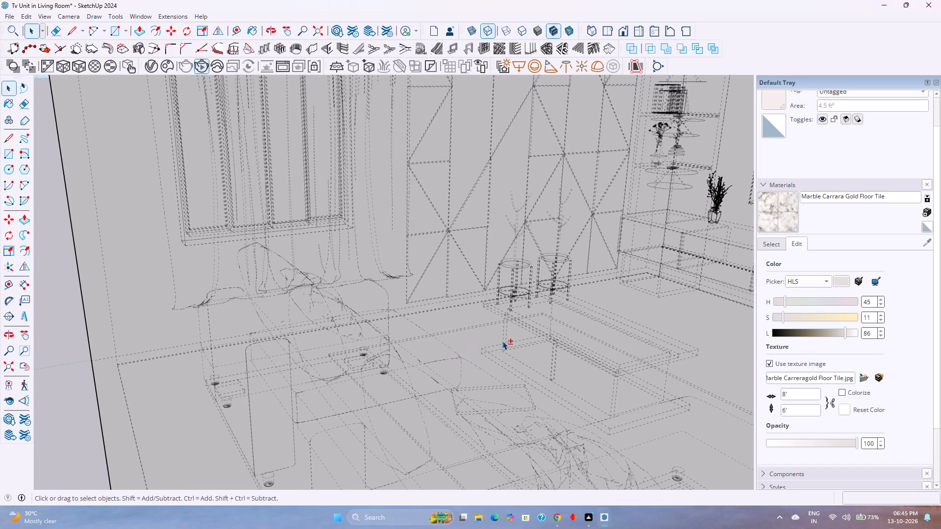
{"action": "middle_click_drag", "start_coordinate": [502, 340], "coordinate": [177, 376], "text": "shift"}
{"action": "scroll", "coordinate": [336, 326], "scroll_direction": "up", "scroll_amount": 4}
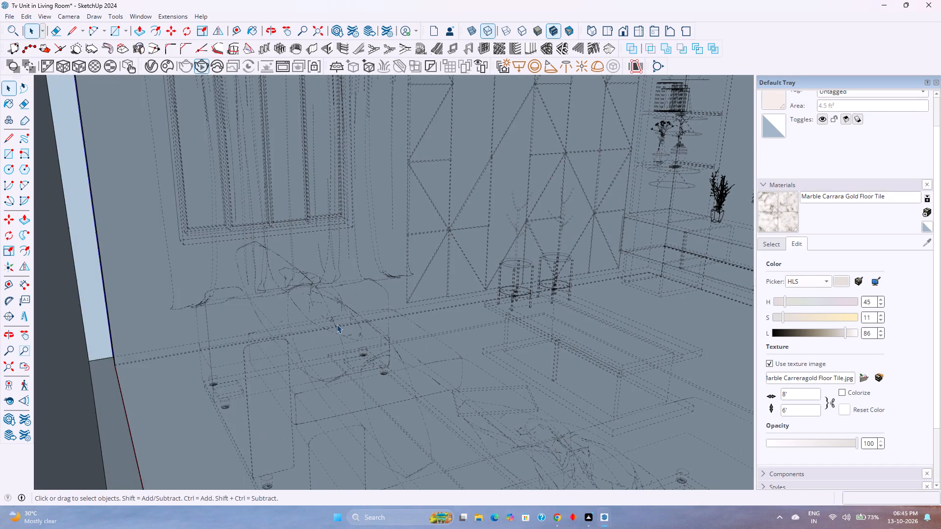
{"action": "scroll", "coordinate": [337, 324], "scroll_direction": "up", "scroll_amount": 5}
{"action": "middle_click_drag", "start_coordinate": [478, 306], "coordinate": [37, 352], "text": "shift"}
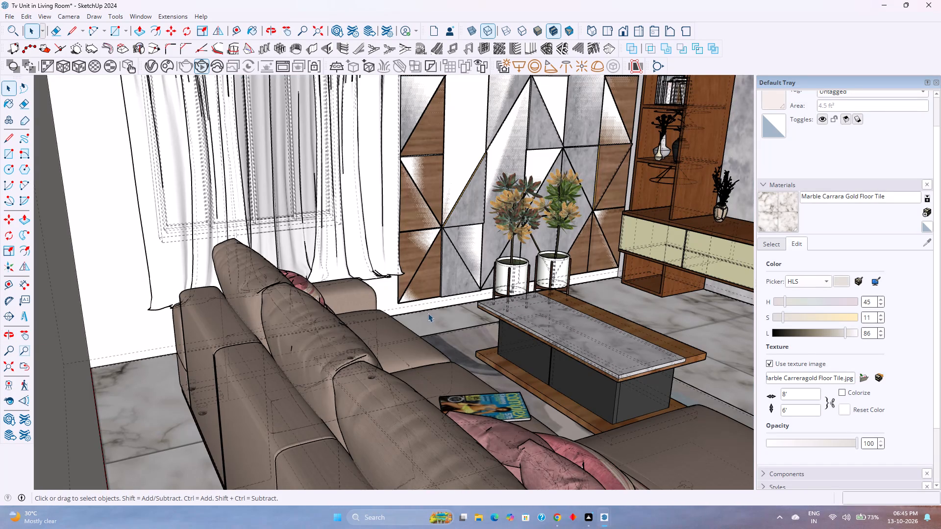
Examine the closed room around the sofa and new wall, seeking a viewpoint towards the coffee table and TV unit.
{"action": "key", "text": "k"}
{"action": "middle_click_drag", "start_coordinate": [502, 314], "coordinate": [489, 306], "text": "shift"}
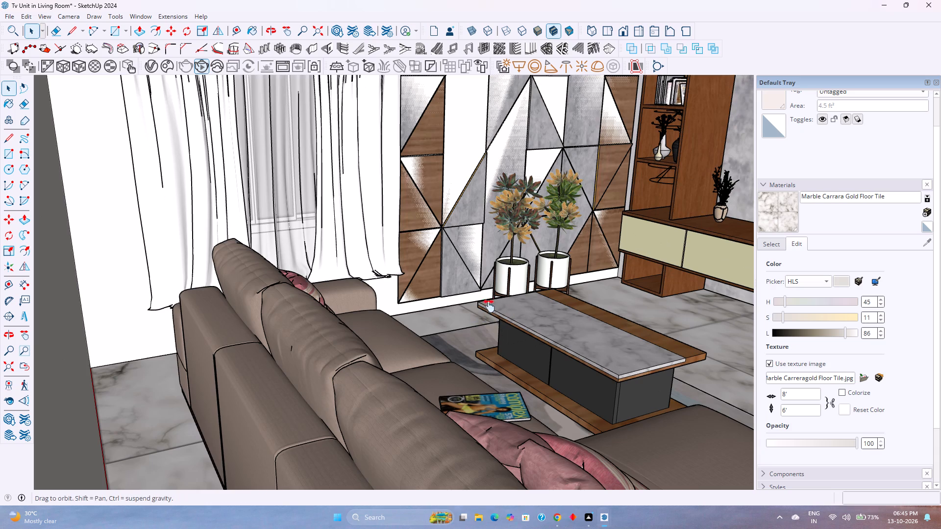
{"action": "middle_click_drag", "start_coordinate": [489, 306], "coordinate": [430, 292], "text": "shift"}
{"action": "middle_click_drag", "start_coordinate": [430, 292], "coordinate": [455, 278]}
{"action": "middle_click", "coordinate": [455, 278]}
{"action": "middle_click_drag", "start_coordinate": [455, 278], "coordinate": [224, 370]}
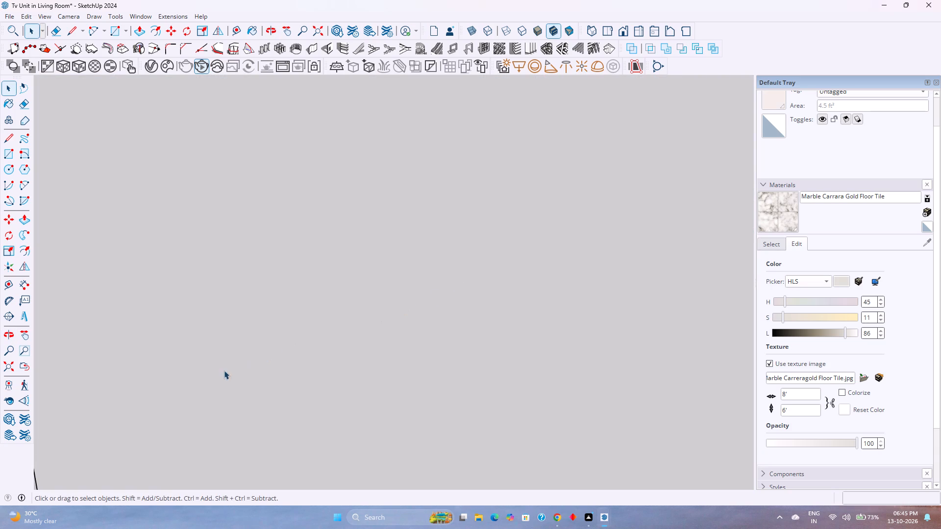
{"action": "middle_click_drag", "start_coordinate": [224, 370], "coordinate": [147, 388]}
{"action": "key", "text": "k"}
{"action": "middle_click_drag", "start_coordinate": [403, 311], "coordinate": [401, 313], "text": "shift"}
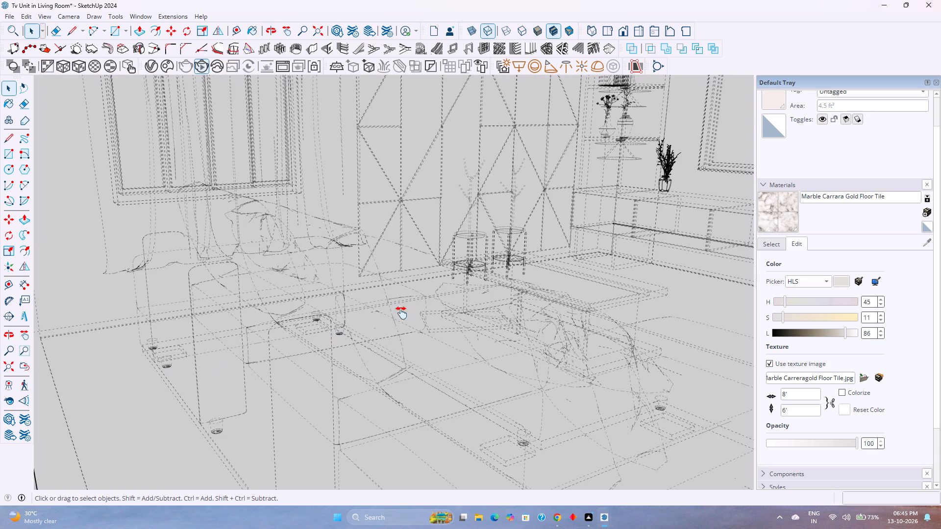
{"action": "middle_click_drag", "start_coordinate": [401, 313], "coordinate": [214, 416], "text": "shift"}
{"action": "scroll", "coordinate": [464, 316], "scroll_direction": "down", "scroll_amount": 1}
{"action": "middle_click_drag", "start_coordinate": [464, 316], "coordinate": [268, 407]}
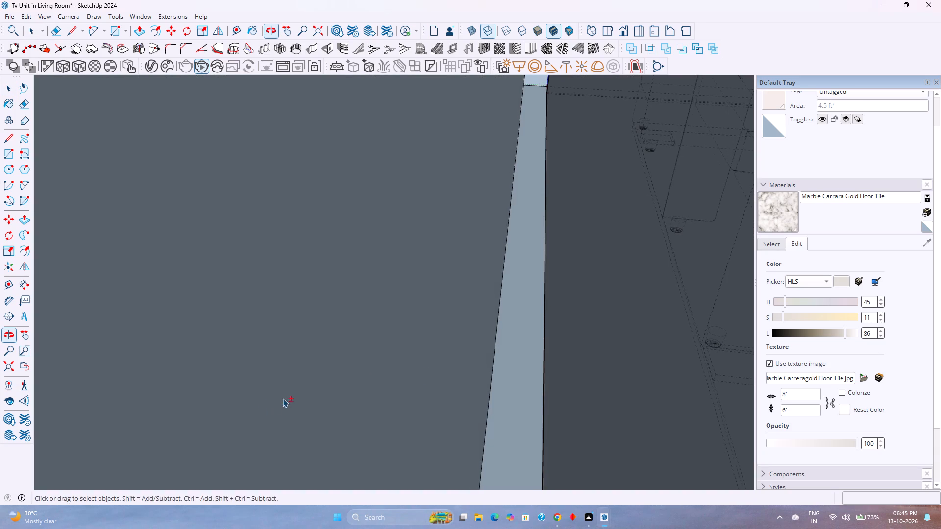
{"action": "middle_click_drag", "start_coordinate": [584, 353], "coordinate": [203, 310], "text": "shift"}
{"action": "middle_click_drag", "start_coordinate": [299, 323], "coordinate": [321, 272]}
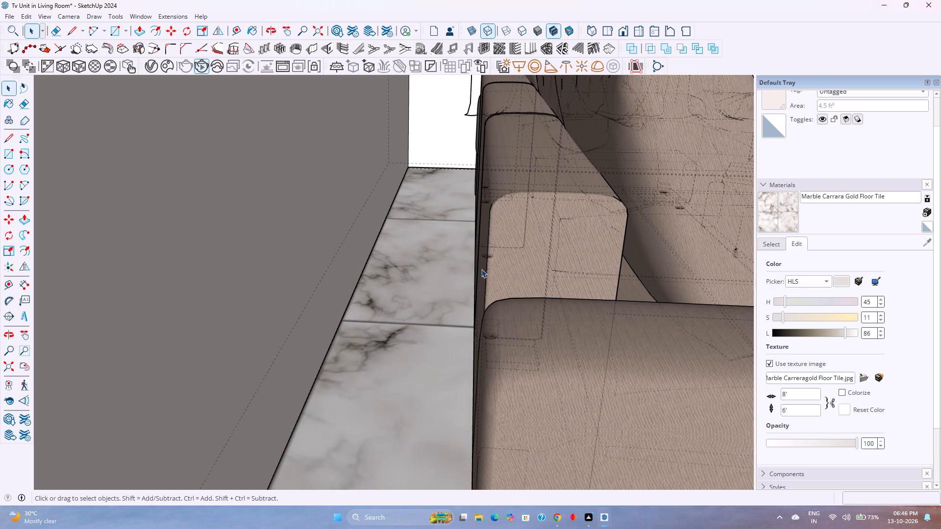
{"action": "scroll", "coordinate": [508, 266], "scroll_direction": "down", "scroll_amount": 3}
{"action": "middle_click_drag", "start_coordinate": [556, 264], "coordinate": [351, 264], "text": "shift"}
{"action": "scroll", "coordinate": [381, 265], "scroll_direction": "down", "scroll_amount": 3}
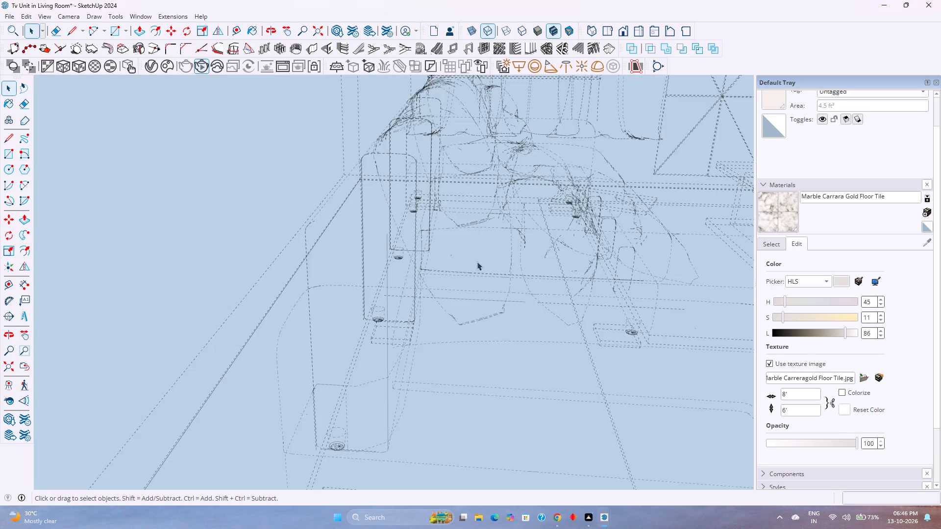
{"action": "scroll", "coordinate": [513, 255], "scroll_direction": "up", "scroll_amount": 20}
{"action": "scroll", "coordinate": [513, 255], "scroll_direction": "up", "scroll_amount": 6}
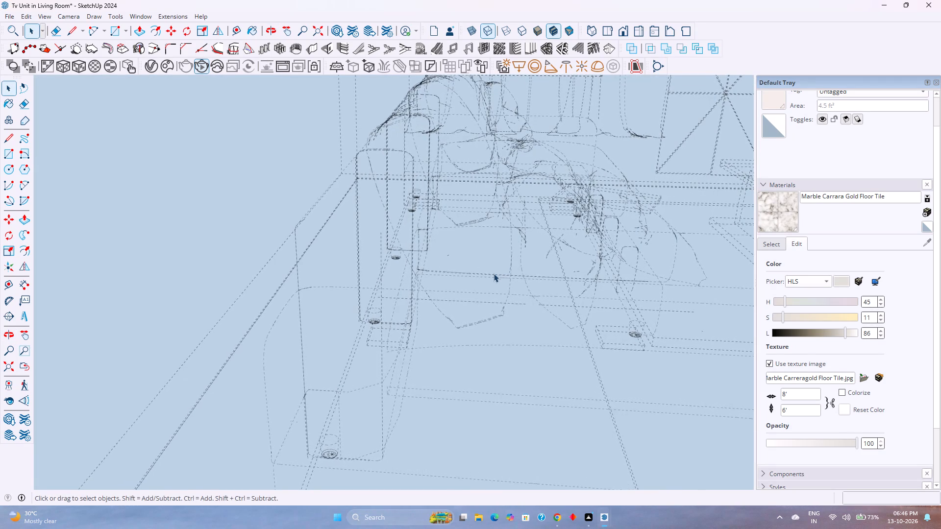
{"action": "scroll", "coordinate": [494, 273], "scroll_direction": "up", "scroll_amount": 20}
{"action": "scroll", "coordinate": [494, 273], "scroll_direction": "up", "scroll_amount": 12}
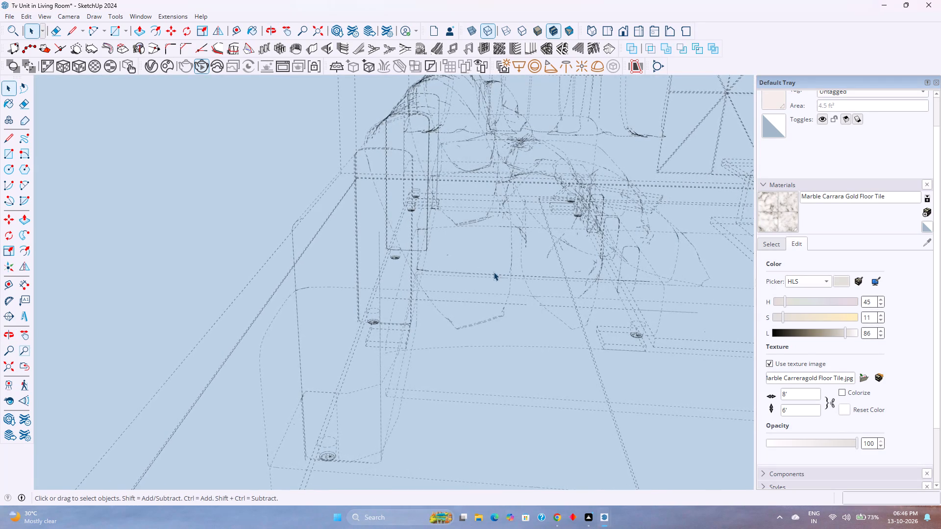
{"action": "scroll", "coordinate": [494, 272], "scroll_direction": "up", "scroll_amount": 2}
{"action": "middle_click_drag", "start_coordinate": [494, 272], "coordinate": [656, 251]}
{"action": "middle_click_drag", "start_coordinate": [471, 264], "coordinate": [512, 327], "text": "shift"}
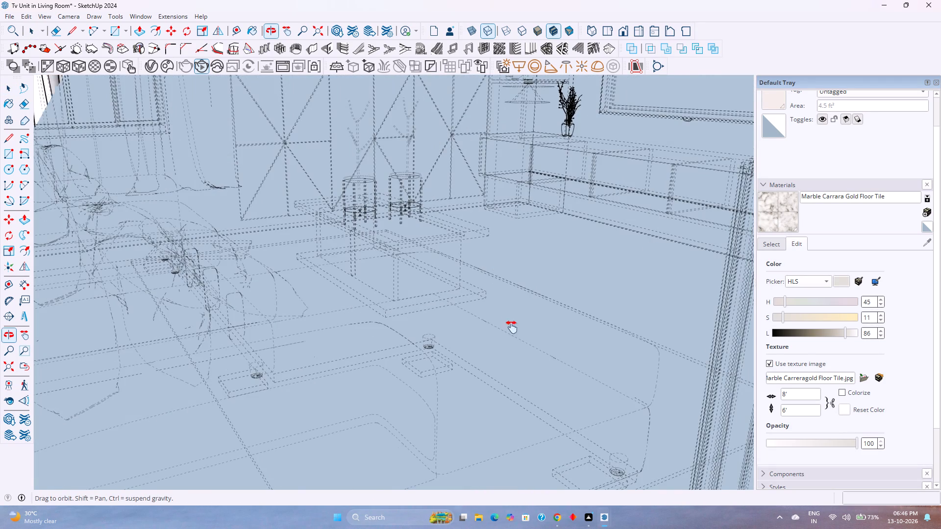
{"action": "middle_click_drag", "start_coordinate": [512, 327], "coordinate": [861, 395], "text": "shift"}
{"action": "middle_click_drag", "start_coordinate": [274, 300], "coordinate": [357, 335], "text": "shift"}
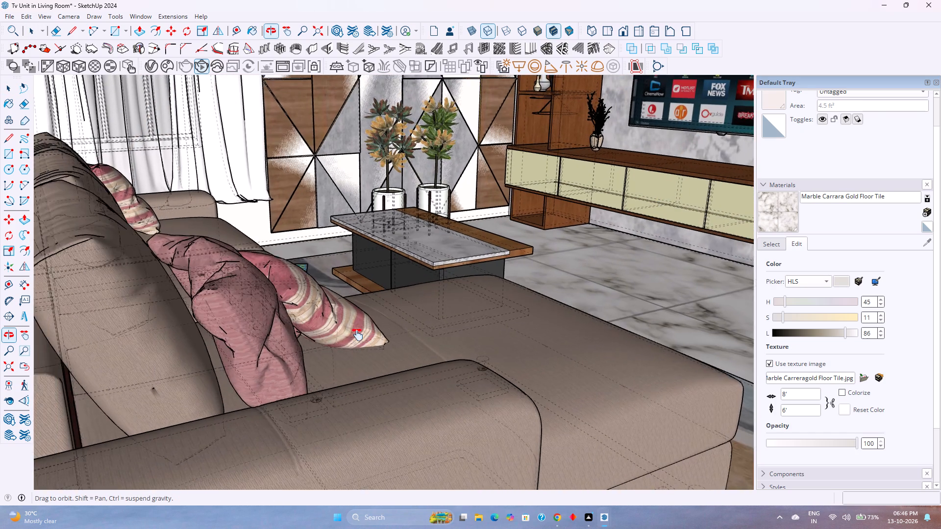
{"action": "middle_click_drag", "start_coordinate": [357, 335], "coordinate": [281, 388], "text": "shift"}
{"action": "middle_click_drag", "start_coordinate": [281, 387], "coordinate": [606, 225], "text": "shift"}
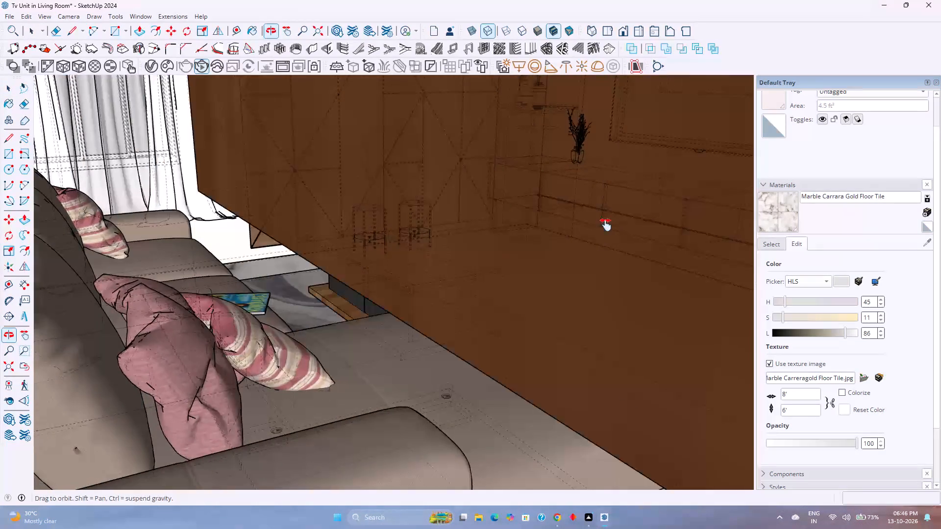
{"action": "middle_click_drag", "start_coordinate": [606, 225], "coordinate": [741, 194], "text": "shift"}
{"action": "middle_click", "coordinate": [741, 194], "text": "shift"}
{"action": "middle_click_drag", "start_coordinate": [400, 299], "coordinate": [428, 262], "text": "shift"}
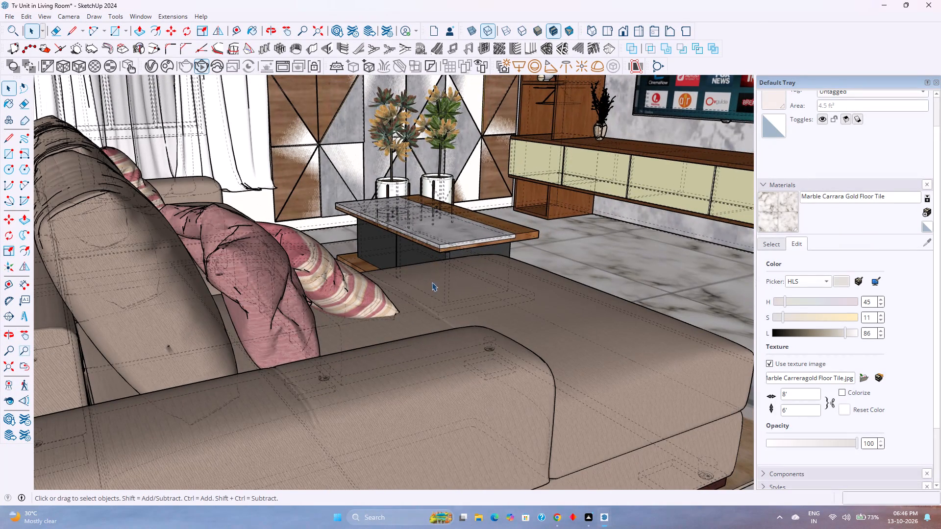
Hide back edges and examine the coffee table, triangular panel wall and TV unit from inside the room.
{"action": "key", "text": "k"}
{"action": "scroll", "coordinate": [473, 262], "scroll_direction": "up", "scroll_amount": 3}
{"action": "middle_click_drag", "start_coordinate": [482, 255], "coordinate": [481, 327], "text": "shift"}
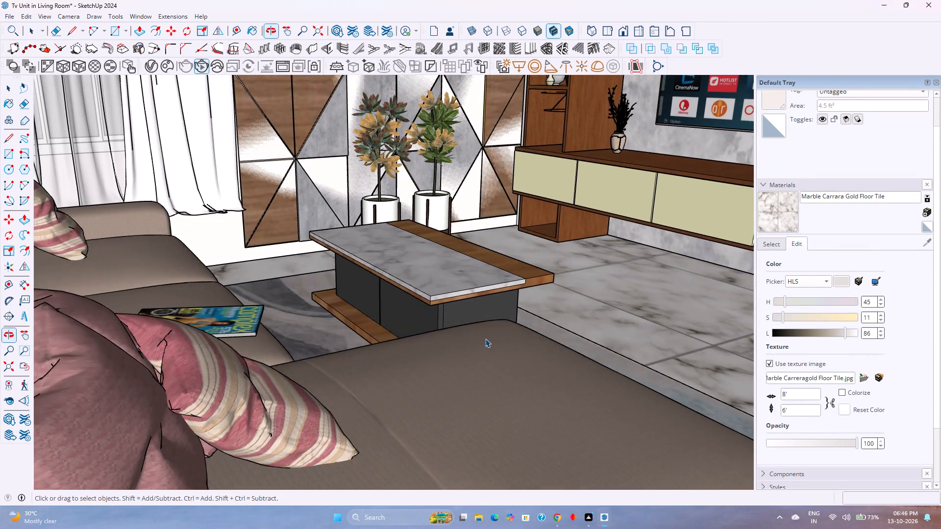
{"action": "middle_click_drag", "start_coordinate": [485, 337], "coordinate": [492, 310]}
{"action": "middle_click_drag", "start_coordinate": [529, 284], "coordinate": [474, 379], "text": "shift"}
{"action": "middle_click_drag", "start_coordinate": [475, 368], "coordinate": [494, 357]}
{"action": "middle_click_drag", "start_coordinate": [495, 347], "coordinate": [485, 344], "text": "shift"}
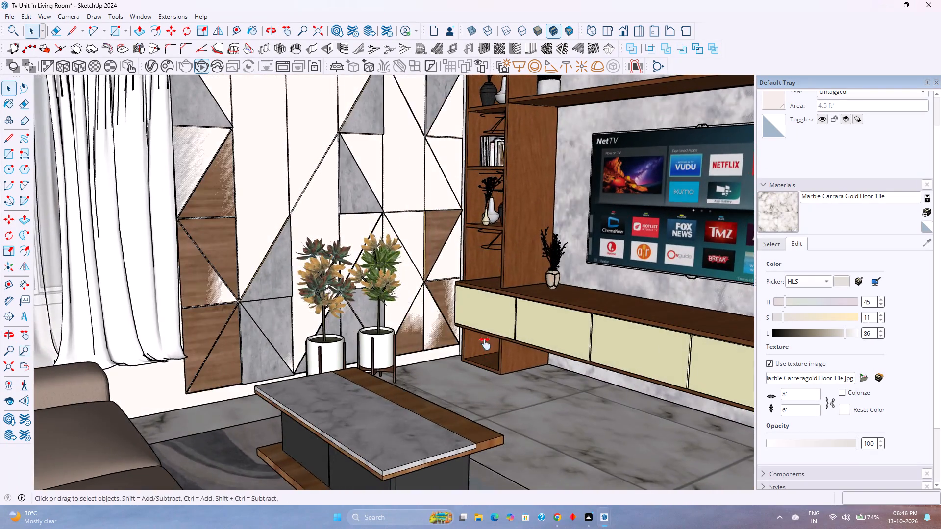
{"action": "middle_click_drag", "start_coordinate": [485, 344], "coordinate": [378, 335], "text": "shift"}
Show back edges and seek an interior view across the floor to the TV unit and fluted shelf wall.
{"action": "middle_click_drag", "start_coordinate": [376, 335], "coordinate": [801, 362]}
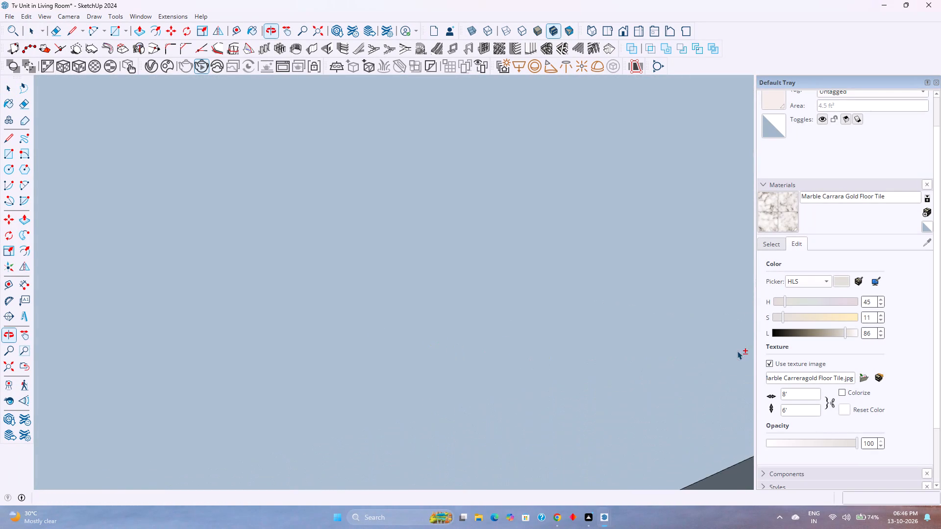
{"action": "middle_click_drag", "start_coordinate": [499, 325], "coordinate": [798, 355], "text": "shift"}
{"action": "middle_click_drag", "start_coordinate": [257, 323], "coordinate": [538, 351], "text": "shift"}
{"action": "middle_click_drag", "start_coordinate": [215, 318], "coordinate": [434, 344], "text": "shift"}
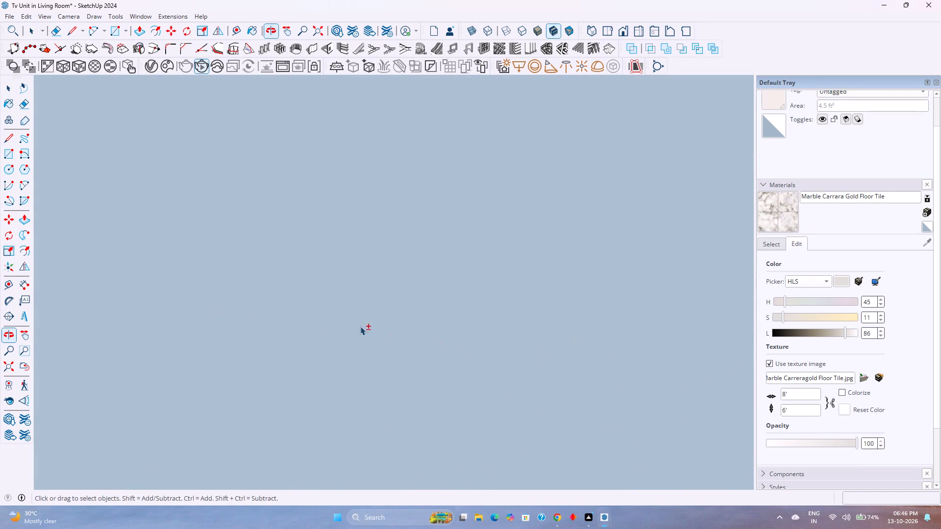
{"action": "middle_click_drag", "start_coordinate": [356, 325], "coordinate": [458, 348], "text": "shift"}
{"action": "key", "text": "k"}
{"action": "middle_click_drag", "start_coordinate": [298, 308], "coordinate": [413, 334]}
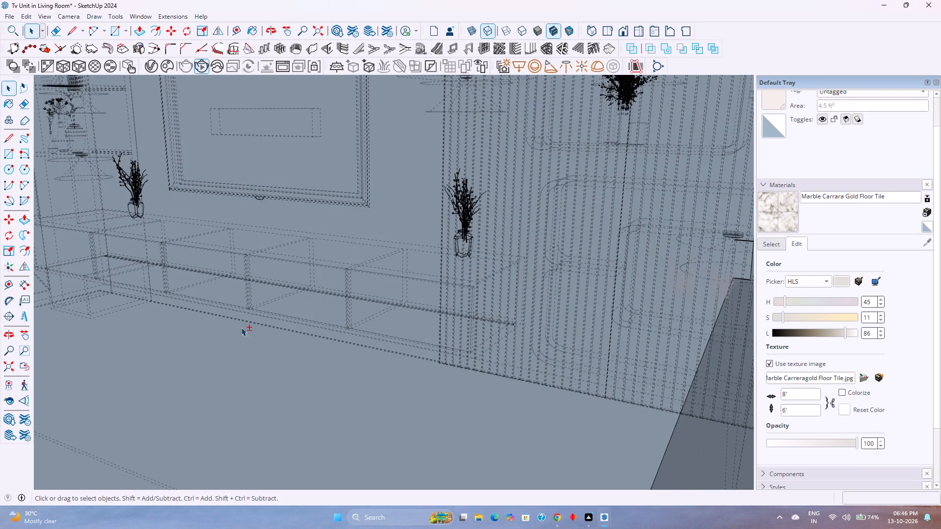
{"action": "middle_click_drag", "start_coordinate": [210, 327], "coordinate": [523, 297], "text": "shift"}
{"action": "scroll", "coordinate": [583, 290], "scroll_direction": "down", "scroll_amount": 5}
{"action": "middle_click_drag", "start_coordinate": [93, 435], "coordinate": [325, 406], "text": "shift"}
{"action": "middle_click_drag", "start_coordinate": [325, 406], "coordinate": [330, 405], "text": "shift"}
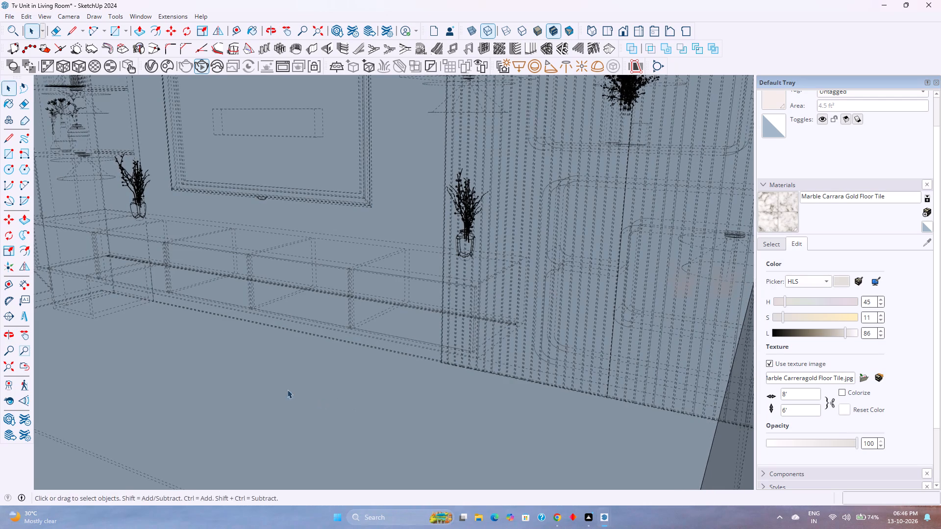
{"action": "middle_click_drag", "start_coordinate": [287, 389], "coordinate": [414, 389]}
{"action": "middle_click", "coordinate": [419, 388]}
{"action": "scroll", "coordinate": [409, 383], "scroll_direction": "down", "scroll_amount": 10}
{"action": "middle_click_drag", "start_coordinate": [307, 378], "coordinate": [366, 351], "text": "shift"}
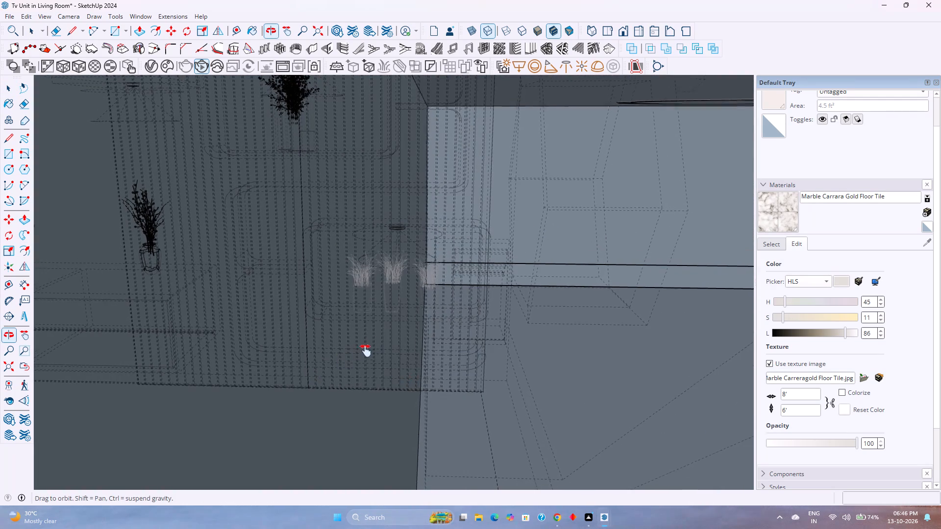
{"action": "middle_click_drag", "start_coordinate": [366, 351], "coordinate": [629, 281], "text": "shift"}
{"action": "scroll", "coordinate": [183, 317], "scroll_direction": "down", "scroll_amount": 4}
{"action": "middle_click_drag", "start_coordinate": [165, 329], "coordinate": [427, 288], "text": "shift"}
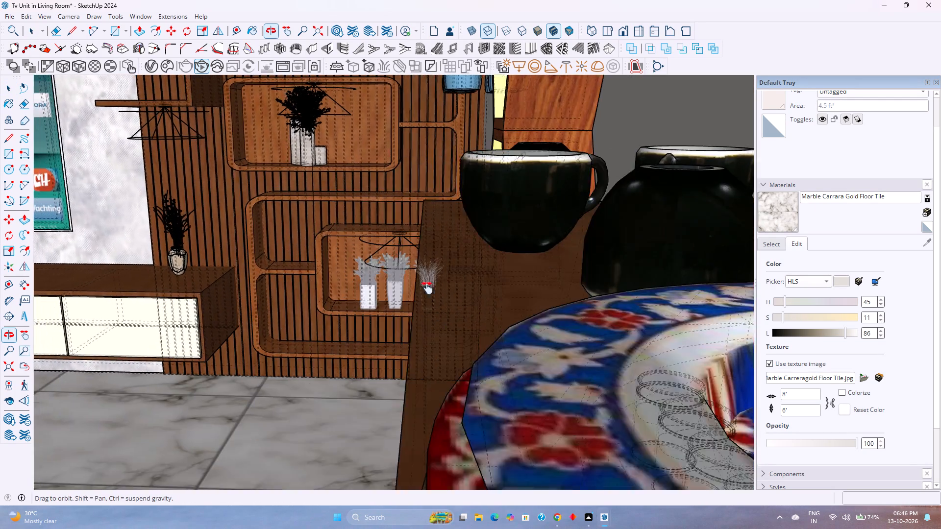
{"action": "middle_click_drag", "start_coordinate": [427, 288], "coordinate": [425, 289], "text": "shift"}
{"action": "scroll", "coordinate": [281, 293], "scroll_direction": "down", "scroll_amount": 2}
{"action": "middle_click_drag", "start_coordinate": [162, 298], "coordinate": [291, 277], "text": "shift"}
{"action": "middle_click_drag", "start_coordinate": [291, 279], "coordinate": [259, 294]}
{"action": "middle_click", "coordinate": [259, 294], "text": "shift"}
{"action": "middle_click_drag", "start_coordinate": [249, 294], "coordinate": [361, 262], "text": "shift"}
{"action": "middle_click_drag", "start_coordinate": [361, 263], "coordinate": [309, 278]}
{"action": "middle_click_drag", "start_coordinate": [292, 279], "coordinate": [427, 271], "text": "shift"}
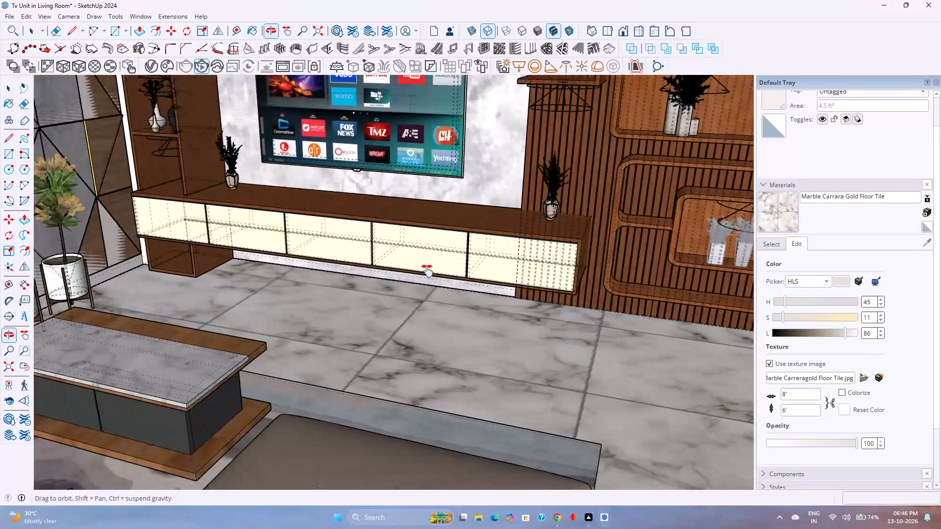
{"action": "middle_click_drag", "start_coordinate": [427, 271], "coordinate": [439, 271], "text": "shift"}
{"action": "scroll", "coordinate": [353, 279], "scroll_direction": "down", "scroll_amount": 1}
{"action": "scroll", "coordinate": [353, 279], "scroll_direction": "up", "scroll_amount": 2}
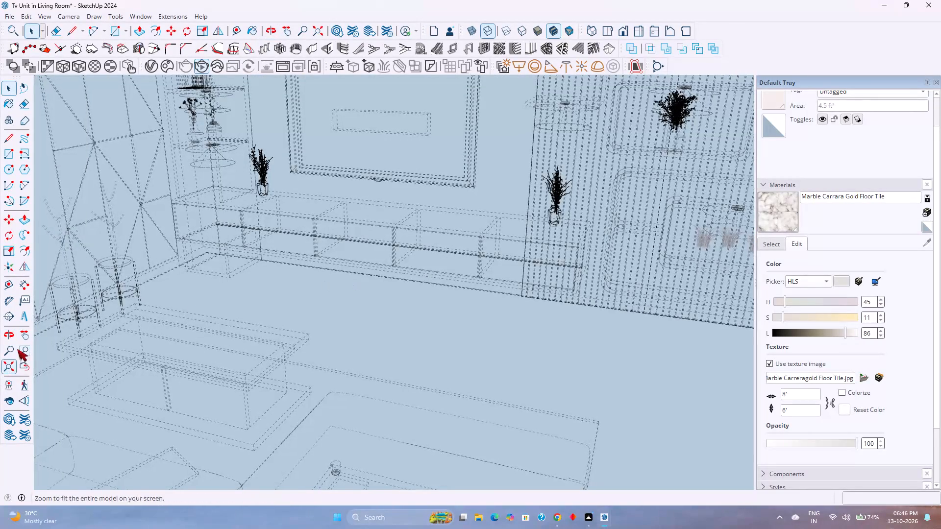
{"action": "scroll", "coordinate": [437, 327], "scroll_direction": "up", "scroll_amount": 2}
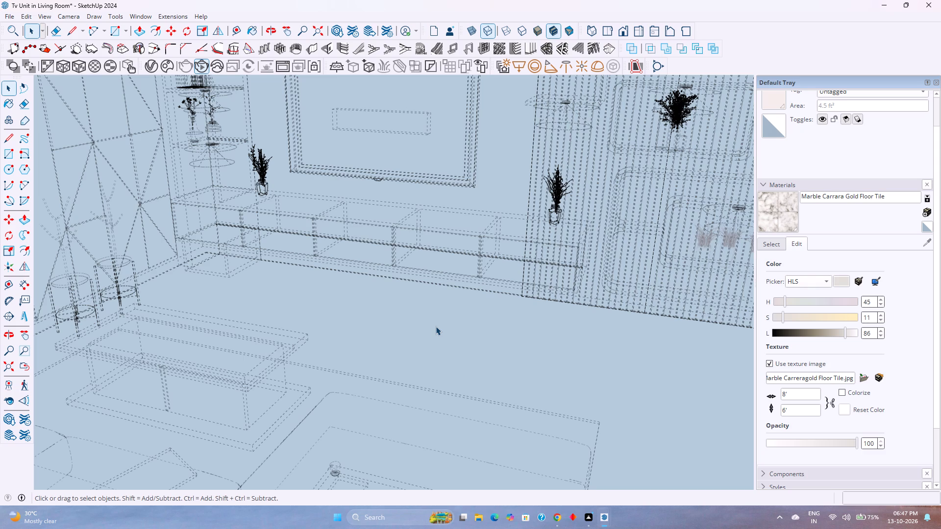
Examine the TV unit and fluted shelf wall from several angles inside the room, seeking a suitable interior viewpoint.
{"action": "middle_click_drag", "start_coordinate": [470, 331], "coordinate": [546, 320]}
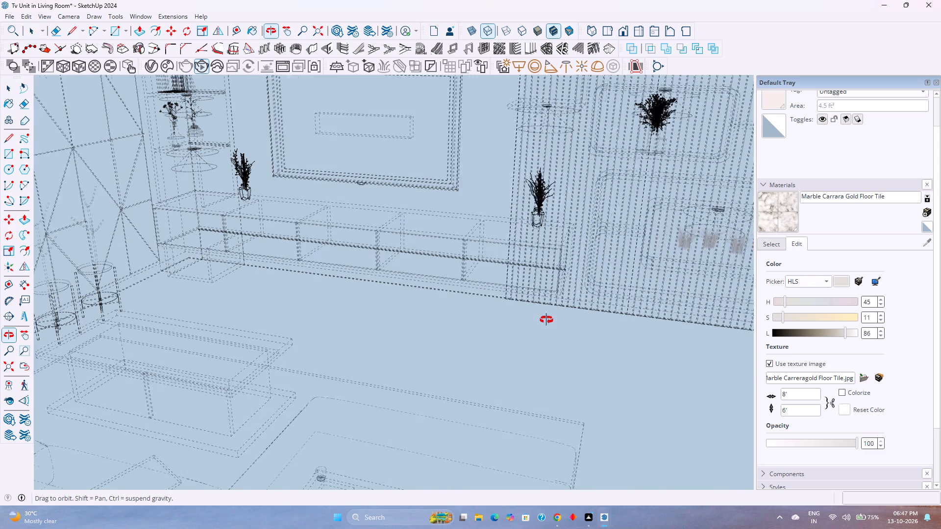
{"action": "middle_click_drag", "start_coordinate": [546, 320], "coordinate": [566, 318]}
{"action": "middle_click", "coordinate": [566, 318]}
{"action": "middle_click_drag", "start_coordinate": [462, 332], "coordinate": [642, 289], "text": "shift"}
{"action": "middle_click", "coordinate": [642, 289], "text": "shift"}
{"action": "scroll", "coordinate": [592, 286], "scroll_direction": "down", "scroll_amount": 2}
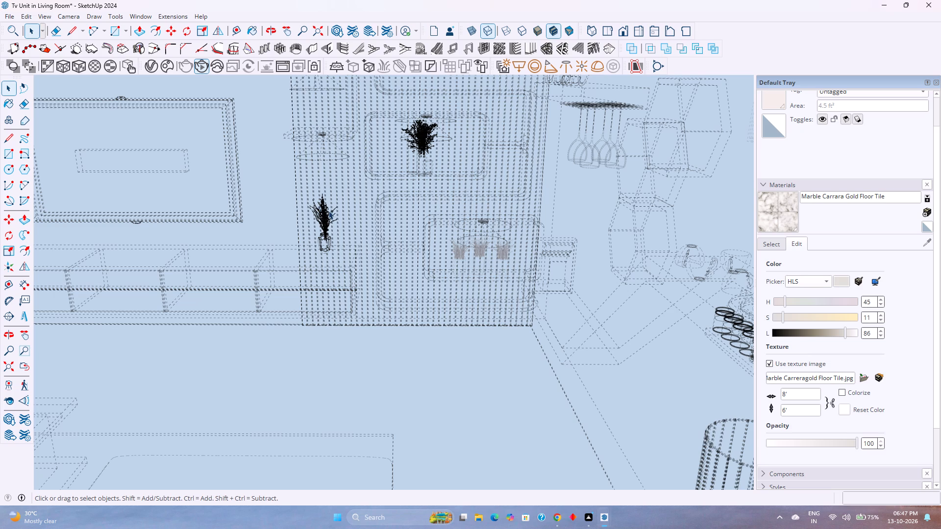
{"action": "scroll", "coordinate": [360, 223], "scroll_direction": "down", "scroll_amount": 3}
{"action": "middle_click_drag", "start_coordinate": [345, 228], "coordinate": [737, 194], "text": "shift"}
{"action": "middle_click", "coordinate": [737, 194], "text": "shift"}
{"action": "scroll", "coordinate": [616, 208], "scroll_direction": "down", "scroll_amount": 3}
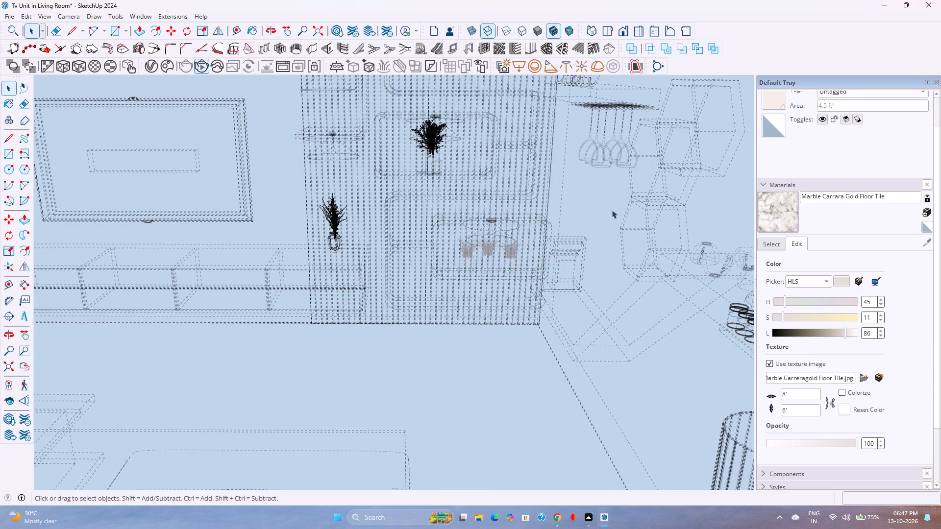
{"action": "middle_click_drag", "start_coordinate": [531, 234], "coordinate": [433, 240]}
{"action": "scroll", "coordinate": [345, 240], "scroll_direction": "up", "scroll_amount": 12}
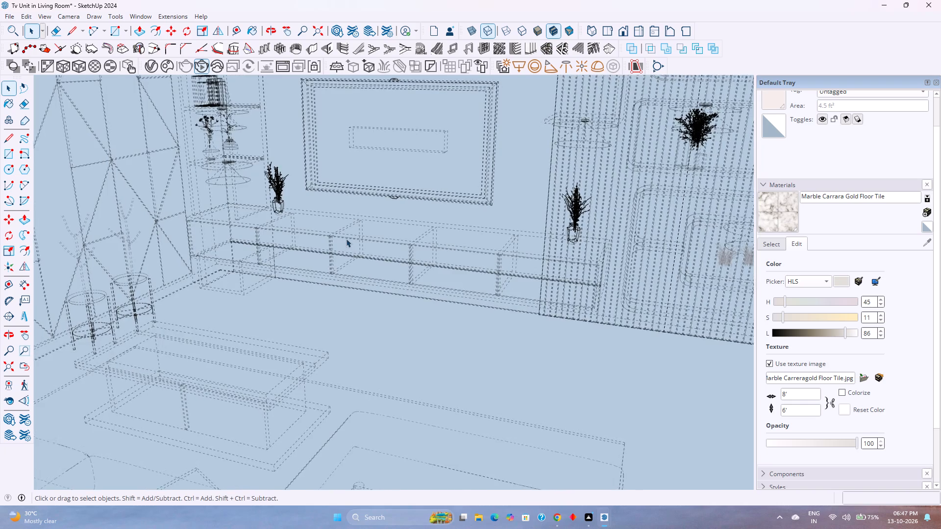
{"action": "scroll", "coordinate": [346, 239], "scroll_direction": "up", "scroll_amount": 20}
{"action": "scroll", "coordinate": [346, 239], "scroll_direction": "up", "scroll_amount": 10}
{"action": "middle_click_drag", "start_coordinate": [332, 237], "coordinate": [418, 242], "text": "shift"}
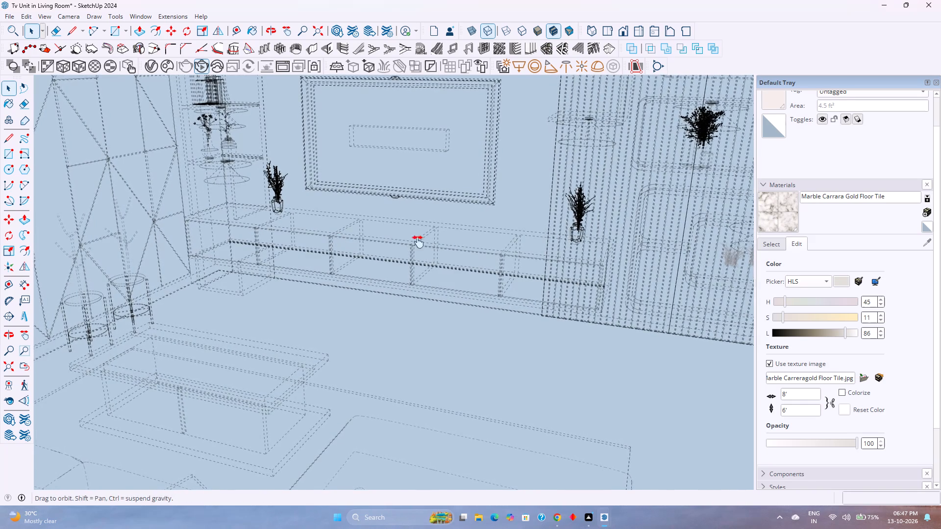
{"action": "middle_click_drag", "start_coordinate": [418, 242], "coordinate": [562, 258], "text": "shift"}
{"action": "middle_click", "coordinate": [562, 258], "text": "shift"}
{"action": "middle_click_drag", "start_coordinate": [385, 234], "coordinate": [675, 262], "text": "shift"}
{"action": "scroll", "coordinate": [311, 248], "scroll_direction": "down", "scroll_amount": 8}
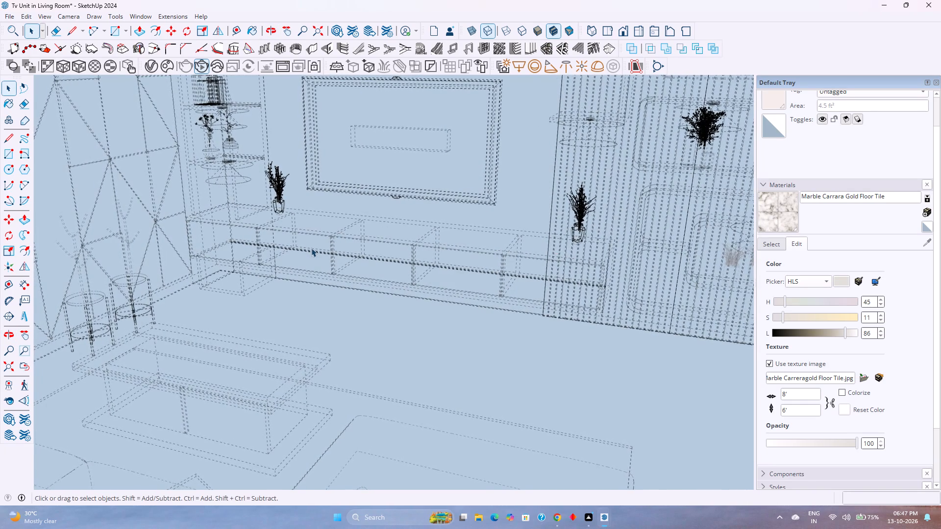
{"action": "type", "text": "kk"}
{"action": "scroll", "coordinate": [355, 264], "scroll_direction": "up", "scroll_amount": 4}
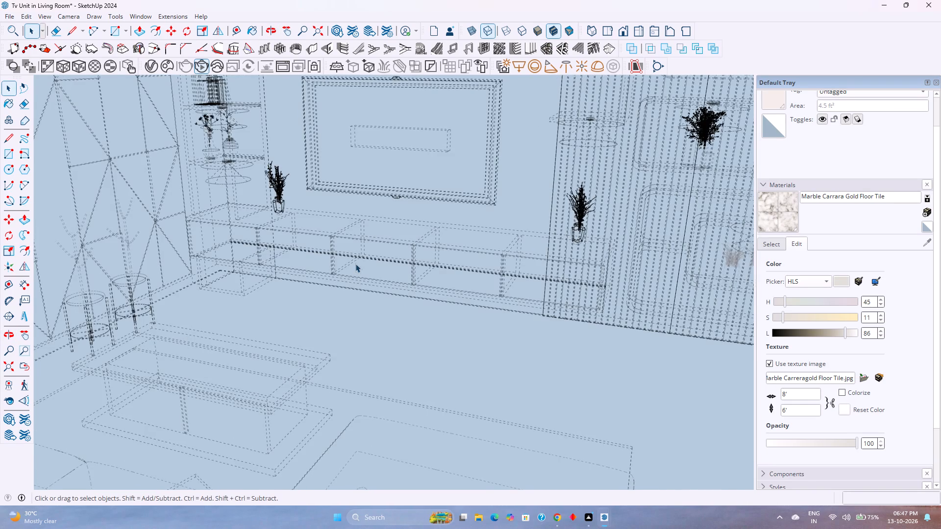
{"action": "scroll", "coordinate": [394, 268], "scroll_direction": "up", "scroll_amount": 3}
Examine the sofa, curtained window and triangular panel wall from inside the room for a possible viewpoint.
{"action": "middle_click_drag", "start_coordinate": [406, 269], "coordinate": [176, 280]}
{"action": "middle_click_drag", "start_coordinate": [341, 289], "coordinate": [150, 291], "text": "shift"}
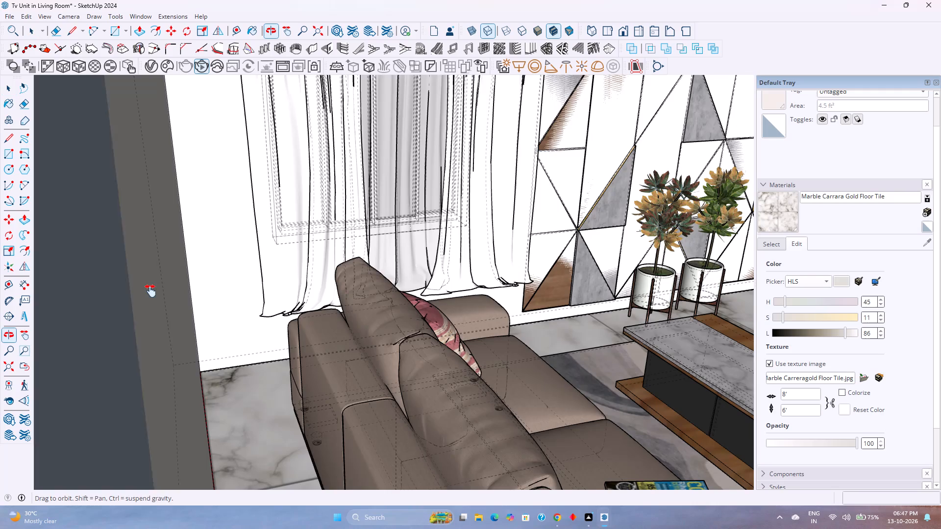
{"action": "middle_click_drag", "start_coordinate": [150, 291], "coordinate": [25, 291], "text": "shift"}
{"action": "middle_click_drag", "start_coordinate": [363, 304], "coordinate": [131, 287], "text": "shift"}
{"action": "scroll", "coordinate": [404, 296], "scroll_direction": "down", "scroll_amount": 2}
{"action": "middle_click", "coordinate": [409, 292], "text": "shift"}
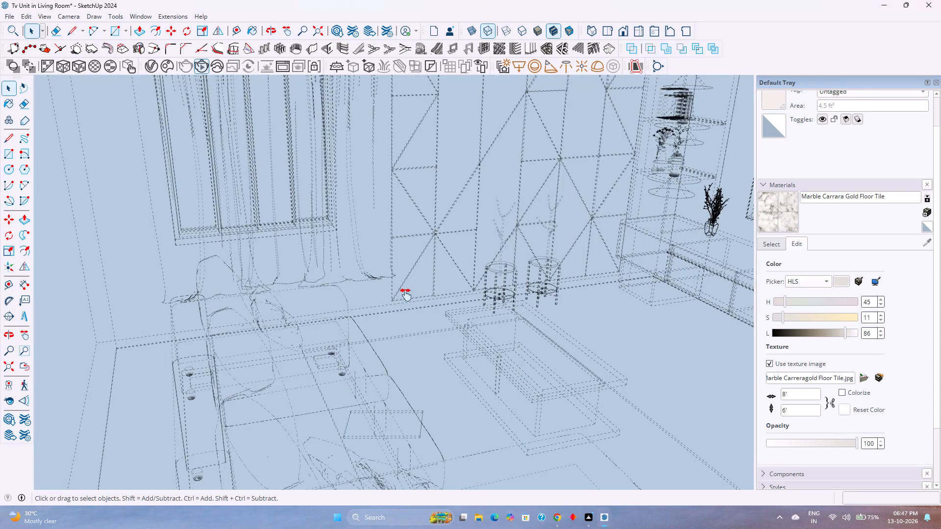
{"action": "middle_click_drag", "start_coordinate": [362, 283], "coordinate": [474, 300], "text": "shift"}
{"action": "scroll", "coordinate": [443, 294], "scroll_direction": "up", "scroll_amount": 11}
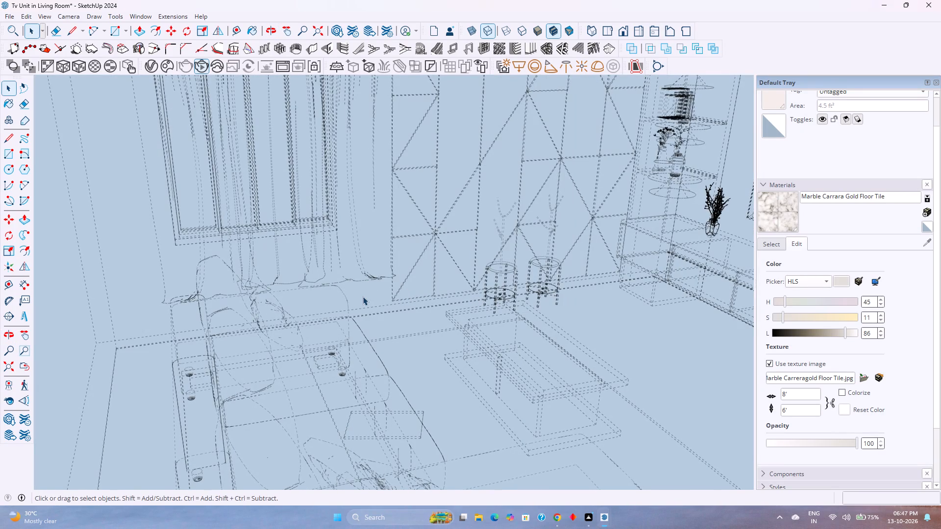
{"action": "scroll", "coordinate": [363, 296], "scroll_direction": "up", "scroll_amount": 4}
{"action": "middle_click_drag", "start_coordinate": [362, 296], "coordinate": [564, 315]}
{"action": "middle_click_drag", "start_coordinate": [387, 295], "coordinate": [546, 320], "text": "shift"}
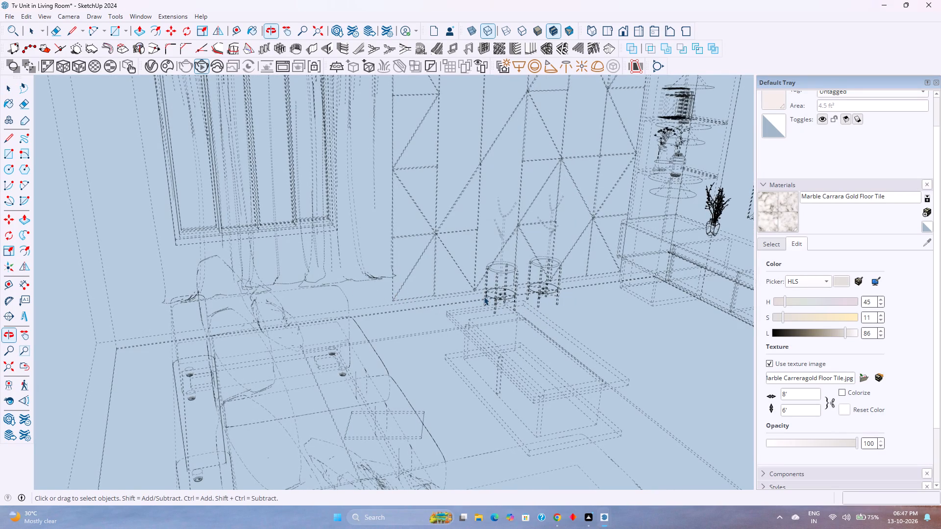
{"action": "scroll", "coordinate": [484, 296], "scroll_direction": "down", "scroll_amount": 5}
{"action": "scroll", "coordinate": [483, 296], "scroll_direction": "up", "scroll_amount": 5}
{"action": "scroll", "coordinate": [483, 296], "scroll_direction": "down", "scroll_amount": 3}
{"action": "scroll", "coordinate": [483, 296], "scroll_direction": "up", "scroll_amount": 3}
Examine the TV unit and fluted shelf wall again from beside the room's side wall.
{"action": "middle_click_drag", "start_coordinate": [369, 295], "coordinate": [594, 286]}
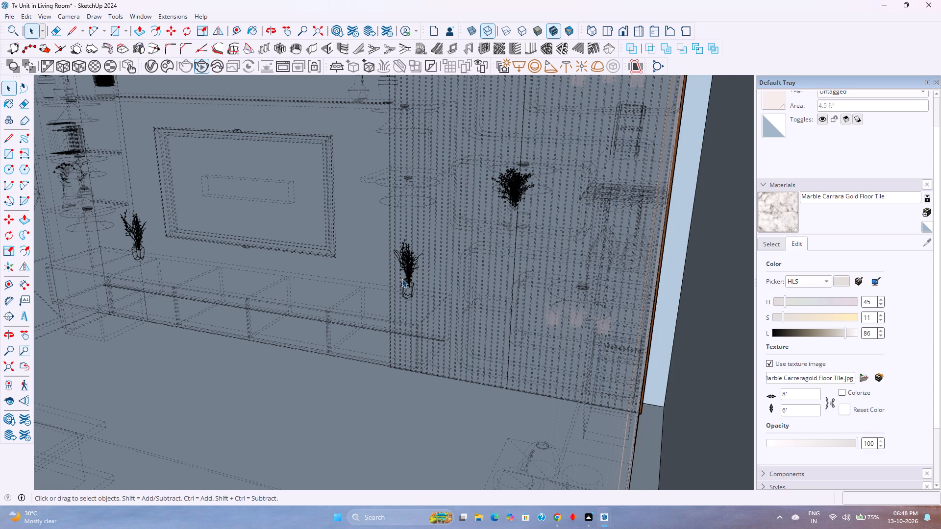
{"action": "middle_click_drag", "start_coordinate": [393, 280], "coordinate": [631, 325], "text": "shift"}
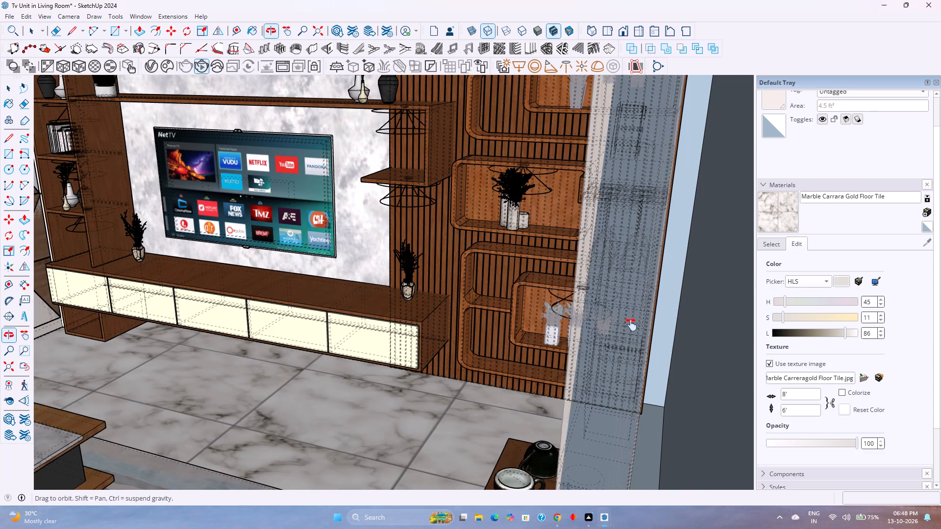
{"action": "middle_click_drag", "start_coordinate": [631, 325], "coordinate": [637, 325], "text": "shift"}
{"action": "middle_click", "coordinate": [637, 325], "text": "shift"}
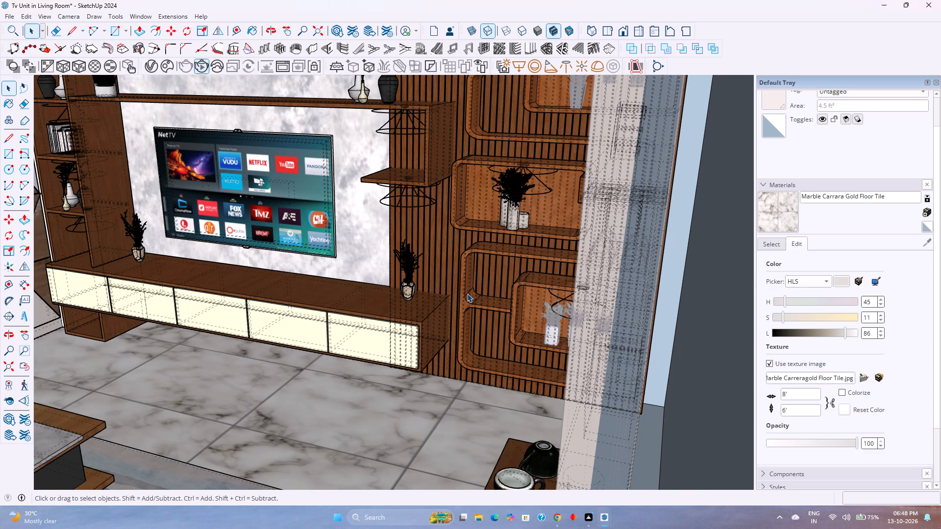
{"action": "middle_click_drag", "start_coordinate": [471, 291], "coordinate": [564, 278], "text": "shift"}
{"action": "middle_click", "coordinate": [564, 278], "text": "shift"}
{"action": "scroll", "coordinate": [564, 278], "scroll_direction": "down", "scroll_amount": 1}
{"action": "scroll", "coordinate": [564, 278], "scroll_direction": "up", "scroll_amount": 1}
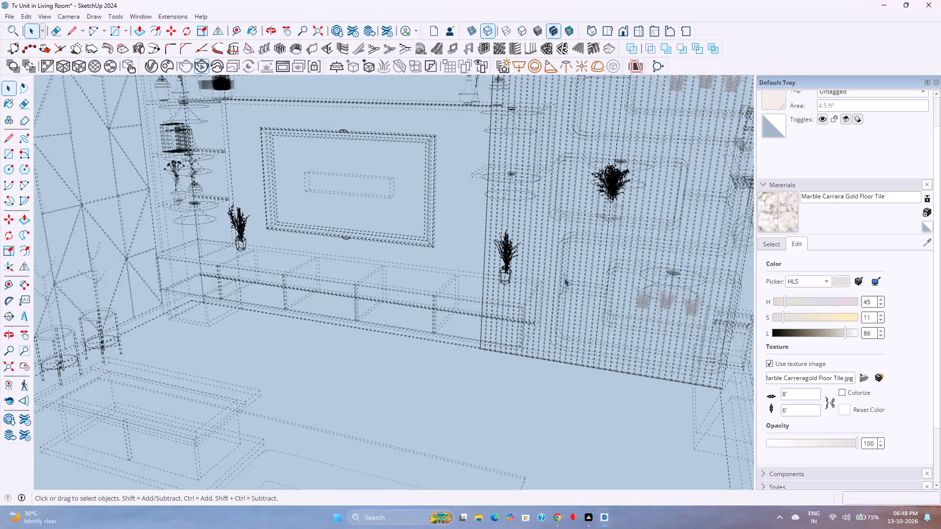
{"action": "scroll", "coordinate": [564, 278], "scroll_direction": "up", "scroll_amount": 13}
{"action": "type", "text": "kk"}
{"action": "scroll", "coordinate": [564, 278], "scroll_direction": "up", "scroll_amount": 1}
Examine the room from behind the sofa, looking across the coffee table towards the window and planters.
{"action": "middle_click_drag", "start_coordinate": [558, 277], "coordinate": [430, 331], "text": "shift"}
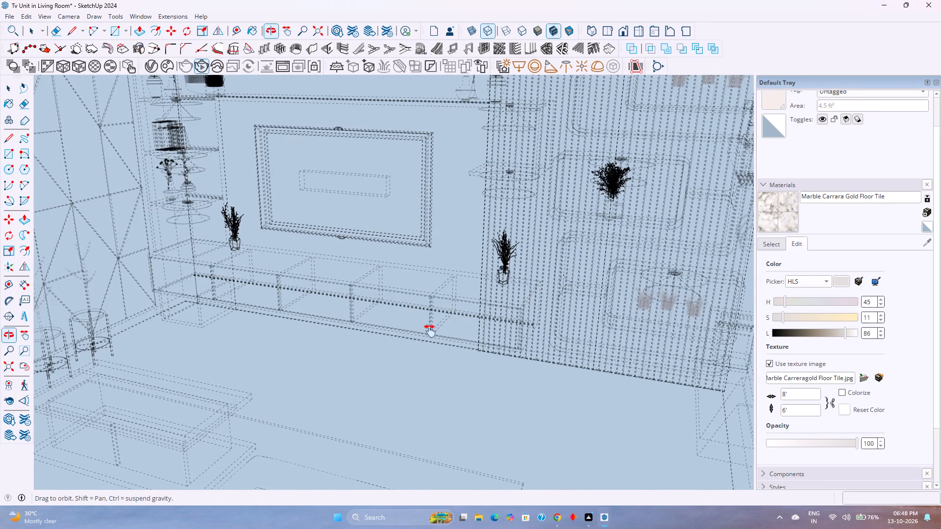
{"action": "middle_click_drag", "start_coordinate": [430, 331], "coordinate": [332, 342], "text": "shift"}
{"action": "middle_click_drag", "start_coordinate": [411, 312], "coordinate": [284, 339]}
{"action": "middle_click_drag", "start_coordinate": [381, 311], "coordinate": [198, 358], "text": "shift"}
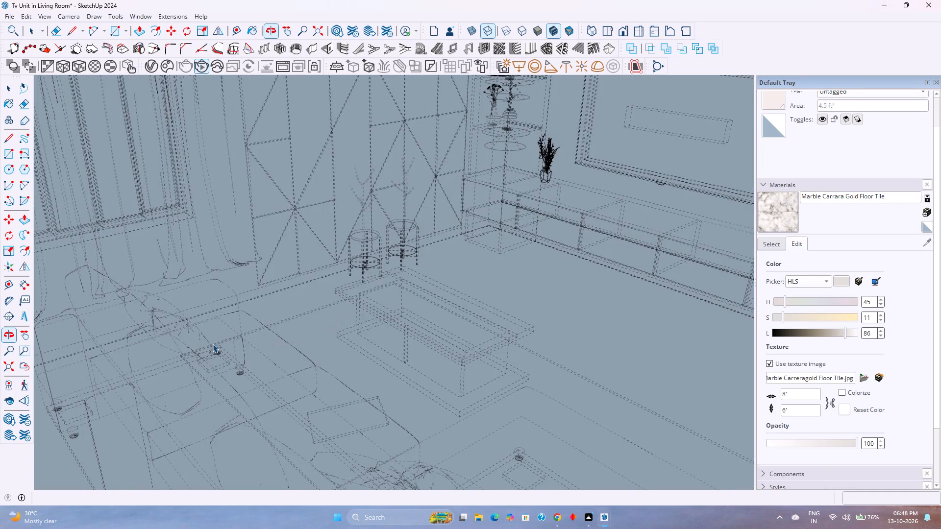
{"action": "scroll", "coordinate": [328, 315], "scroll_direction": "down", "scroll_amount": 2}
{"action": "middle_click_drag", "start_coordinate": [411, 280], "coordinate": [293, 327]}
{"action": "middle_click_drag", "start_coordinate": [423, 295], "coordinate": [219, 290], "text": "shift"}
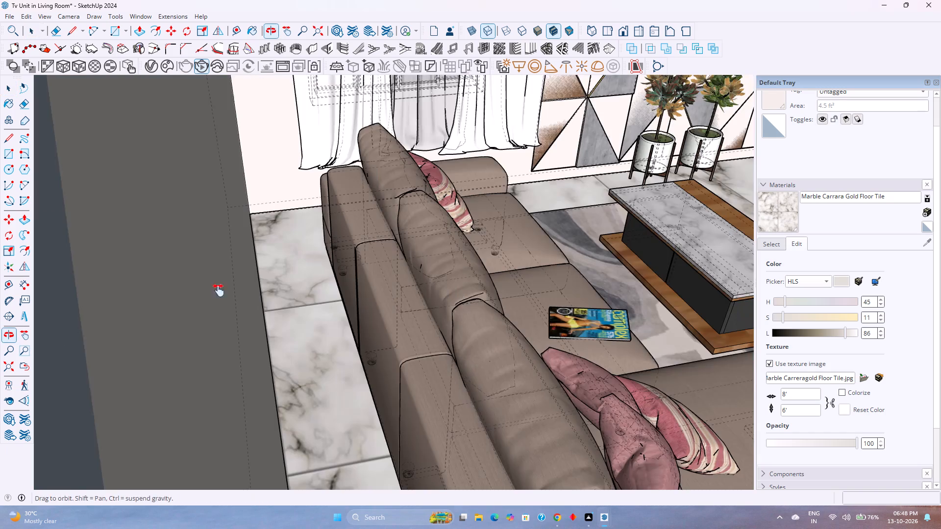
{"action": "middle_click_drag", "start_coordinate": [219, 290], "coordinate": [132, 282], "text": "shift"}
{"action": "middle_click_drag", "start_coordinate": [501, 271], "coordinate": [292, 268]}
{"action": "scroll", "coordinate": [315, 262], "scroll_direction": "down", "scroll_amount": 2}
{"action": "scroll", "coordinate": [315, 262], "scroll_direction": "up", "scroll_amount": 2}
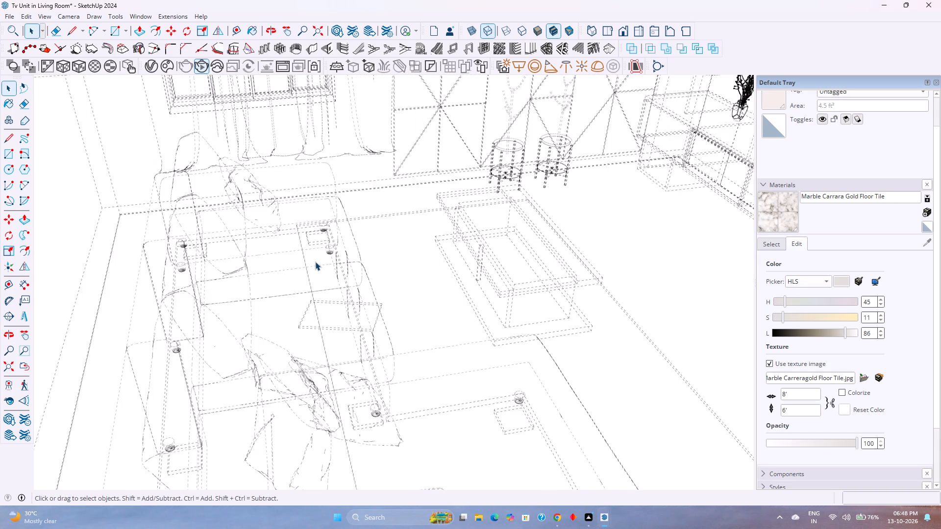
{"action": "scroll", "coordinate": [315, 262], "scroll_direction": "up", "scroll_amount": 4}
Examine the fluted shelf wall, hexagonal shelves, framed plant pictures and floor in front of the TV unit.
{"action": "middle_click_drag", "start_coordinate": [306, 265], "coordinate": [470, 282]}
{"action": "scroll", "coordinate": [460, 282], "scroll_direction": "down", "scroll_amount": 3}
{"action": "middle_click_drag", "start_coordinate": [352, 287], "coordinate": [544, 285]}
{"action": "middle_click_drag", "start_coordinate": [453, 279], "coordinate": [648, 221]}
{"action": "middle_click_drag", "start_coordinate": [334, 307], "coordinate": [555, 195], "text": "shift"}
{"action": "middle_click_drag", "start_coordinate": [326, 277], "coordinate": [419, 193], "text": "shift"}
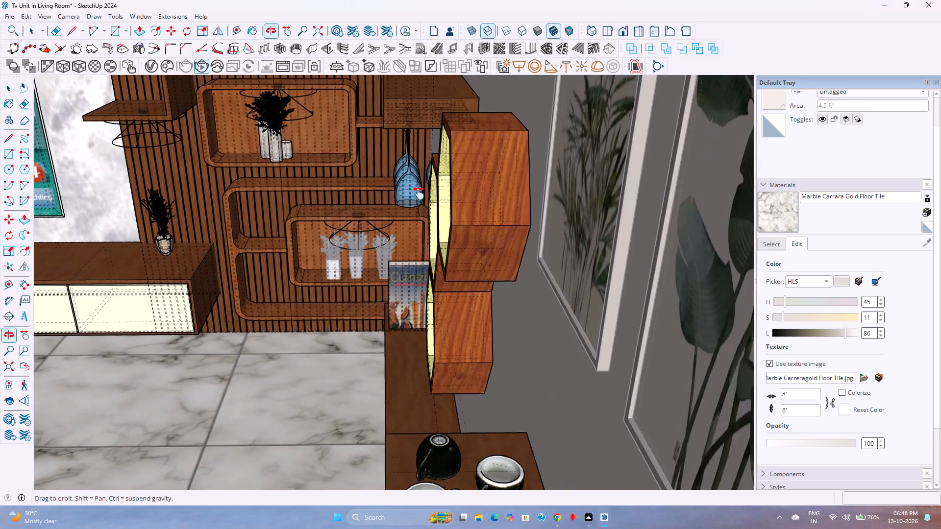
{"action": "middle_click_drag", "start_coordinate": [419, 193], "coordinate": [424, 192], "text": "shift"}
{"action": "scroll", "coordinate": [431, 197], "scroll_direction": "down", "scroll_amount": 1}
{"action": "scroll", "coordinate": [307, 238], "scroll_direction": "down", "scroll_amount": 1}
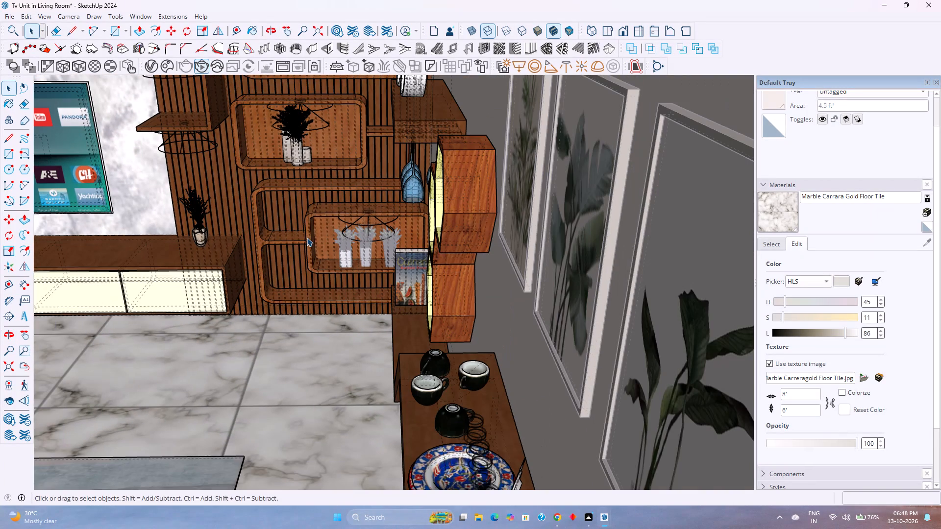
{"action": "middle_click_drag", "start_coordinate": [297, 235], "coordinate": [324, 216], "text": "shift"}
{"action": "middle_click_drag", "start_coordinate": [350, 258], "coordinate": [327, 272]}
{"action": "middle_click_drag", "start_coordinate": [261, 267], "coordinate": [376, 210], "text": "shift"}
{"action": "middle_click", "coordinate": [376, 210], "text": "shift"}
{"action": "middle_click_drag", "start_coordinate": [382, 216], "coordinate": [453, 239]}
{"action": "middle_click_drag", "start_coordinate": [387, 326], "coordinate": [378, 306]}
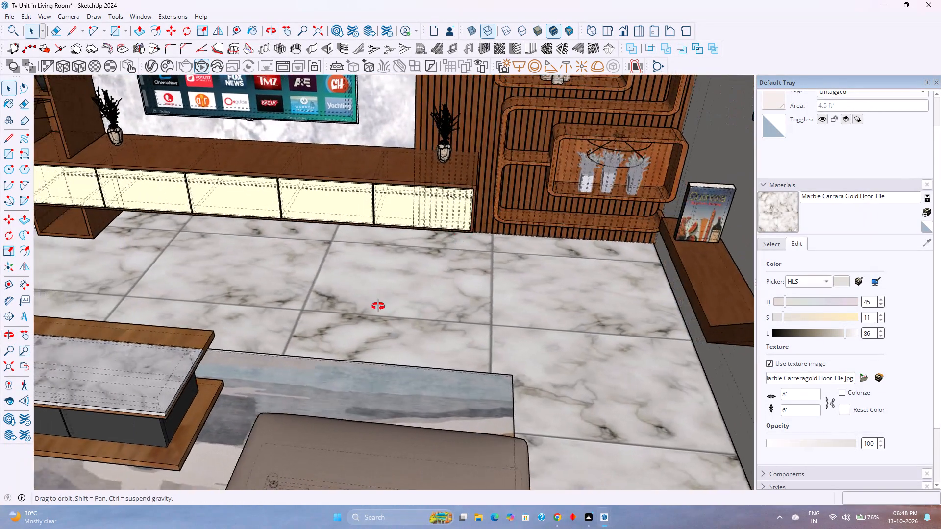
{"action": "middle_click_drag", "start_coordinate": [378, 306], "coordinate": [371, 284]}
{"action": "middle_click_drag", "start_coordinate": [371, 281], "coordinate": [392, 356]}
{"action": "middle_click_drag", "start_coordinate": [421, 298], "coordinate": [393, 425], "text": "shift"}
Seek an interior view from behind the sofa taking in the coffee table, panel wall and TV unit.
{"action": "middle_click_drag", "start_coordinate": [472, 313], "coordinate": [193, 322]}
{"action": "middle_click_drag", "start_coordinate": [399, 299], "coordinate": [301, 302], "text": "shift"}
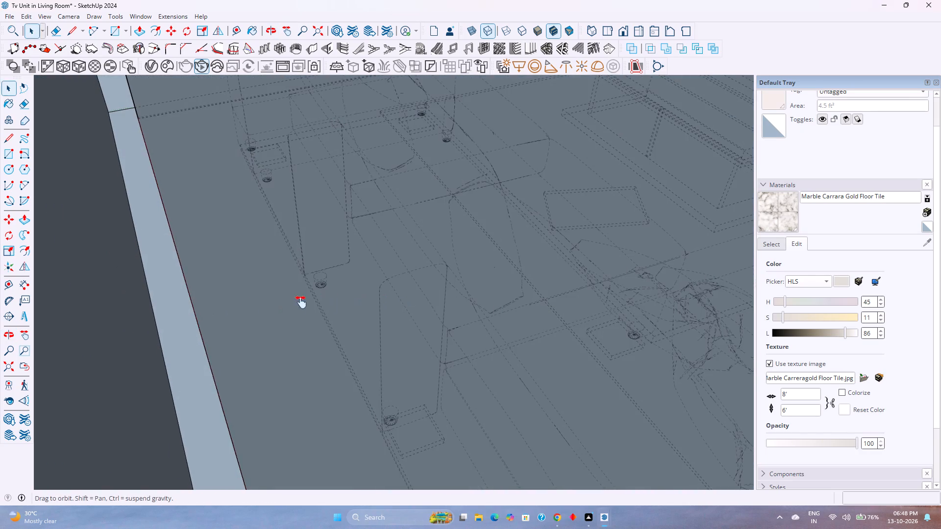
{"action": "middle_click_drag", "start_coordinate": [301, 302], "coordinate": [66, 310], "text": "shift"}
{"action": "middle_click_drag", "start_coordinate": [461, 290], "coordinate": [406, 254]}
{"action": "middle_click_drag", "start_coordinate": [510, 247], "coordinate": [238, 314], "text": "shift"}
{"action": "scroll", "coordinate": [382, 304], "scroll_direction": "down", "scroll_amount": 1}
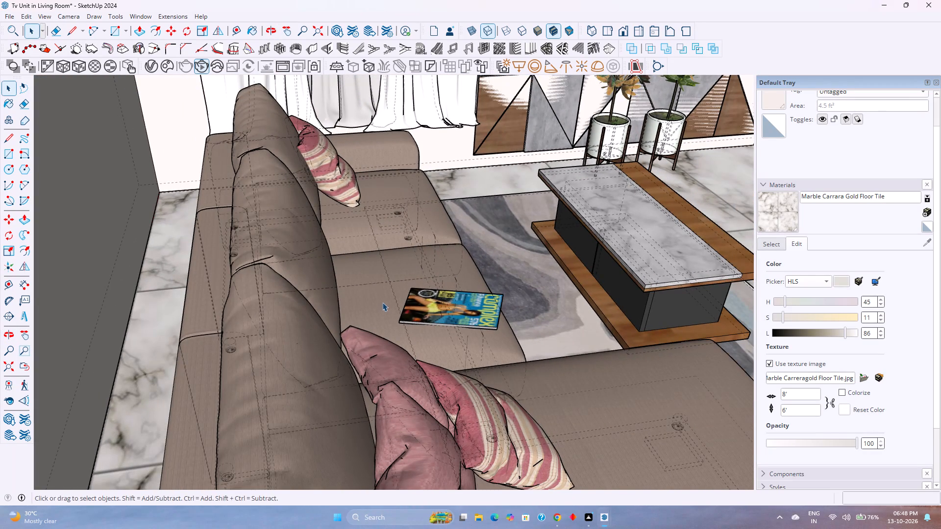
{"action": "scroll", "coordinate": [392, 317], "scroll_direction": "down", "scroll_amount": 1}
{"action": "middle_click_drag", "start_coordinate": [395, 314], "coordinate": [425, 278]}
{"action": "middle_click_drag", "start_coordinate": [445, 277], "coordinate": [295, 446], "text": "shift"}
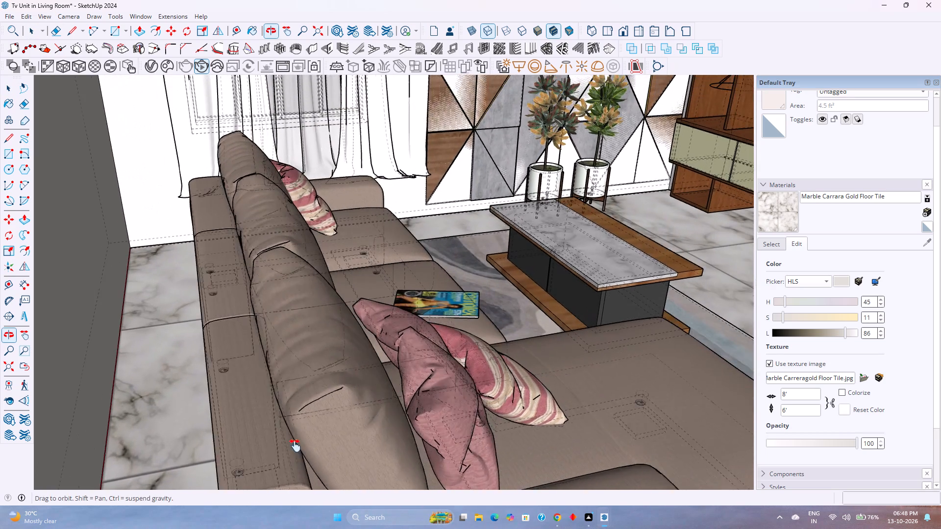
{"action": "middle_click_drag", "start_coordinate": [295, 446], "coordinate": [240, 474], "text": "shift"}
{"action": "scroll", "coordinate": [387, 344], "scroll_direction": "down", "scroll_amount": 2}
{"action": "scroll", "coordinate": [387, 344], "scroll_direction": "up", "scroll_amount": 2}
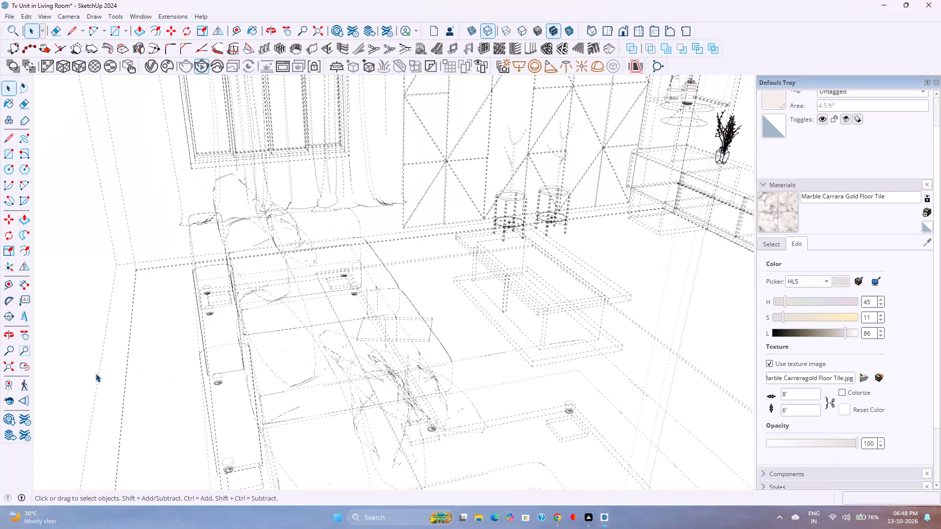
Adjust the camera's field of view for the interior view over the sofa and coffee table.
{"action": "left_click", "coordinate": [25, 397]}
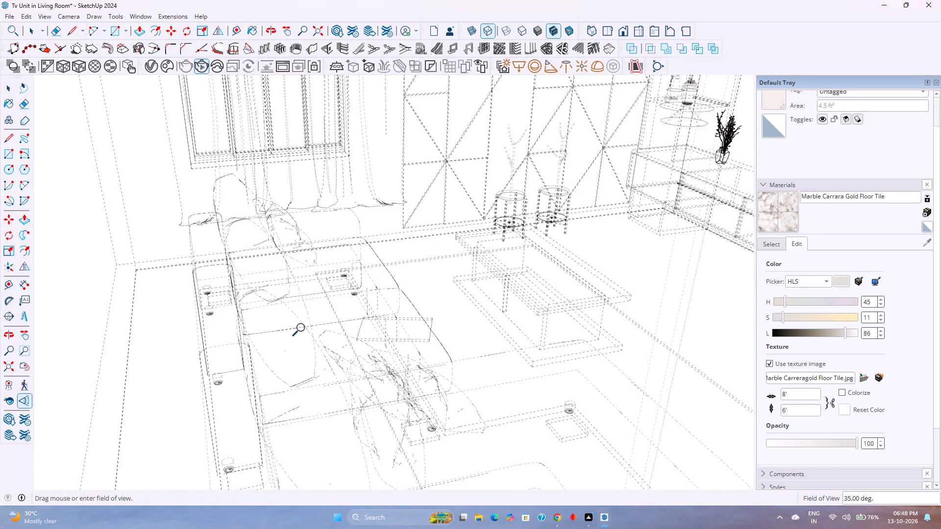
{"action": "scroll", "coordinate": [339, 328], "scroll_direction": "down", "scroll_amount": 5}
{"action": "left_click", "coordinate": [339, 328]}
{"action": "triple_click", "coordinate": [339, 328]}
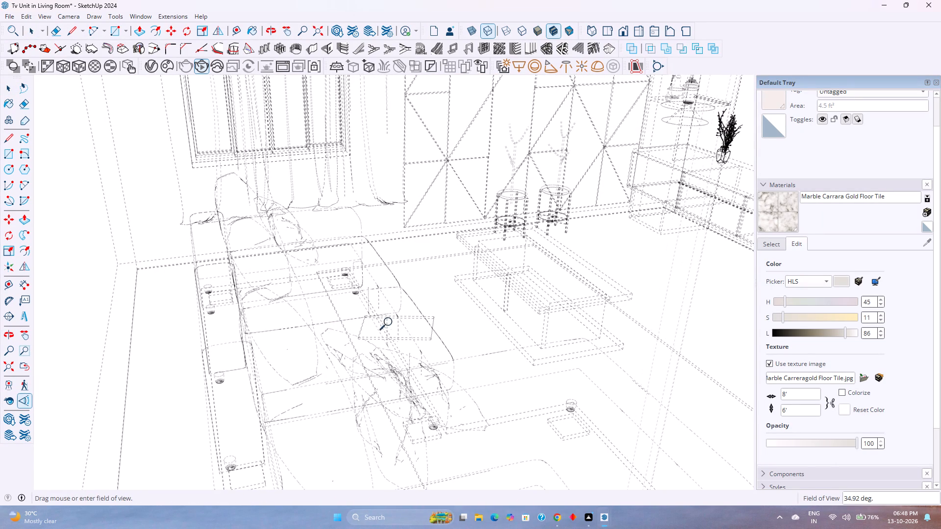
{"action": "left_click_drag", "start_coordinate": [401, 322], "coordinate": [377, 332]}
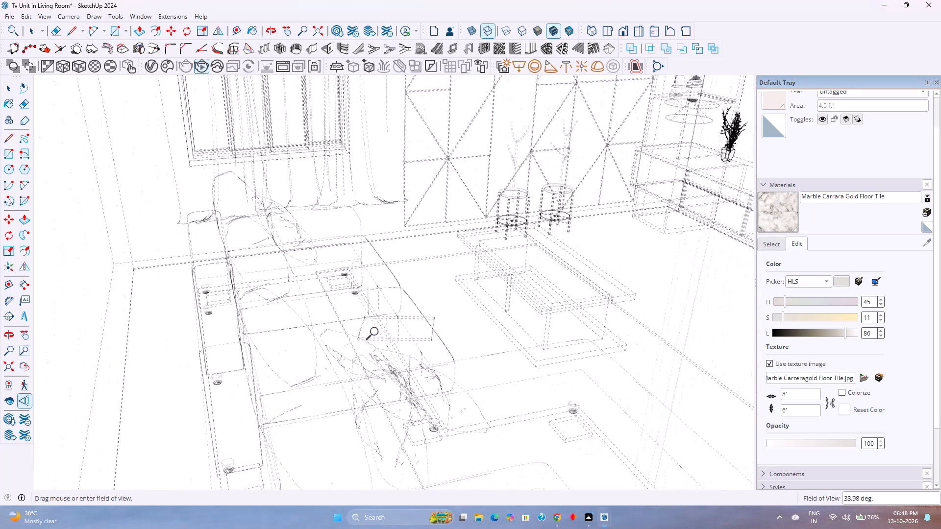
{"action": "left_click_drag", "start_coordinate": [377, 332], "coordinate": [239, 383]}
{"action": "key", "text": "space"}
Hide back edges and fit the entire model in view to look at the closed room from outside.
{"action": "scroll", "coordinate": [255, 359], "scroll_direction": "down", "scroll_amount": 4}
{"action": "key", "text": "k"}
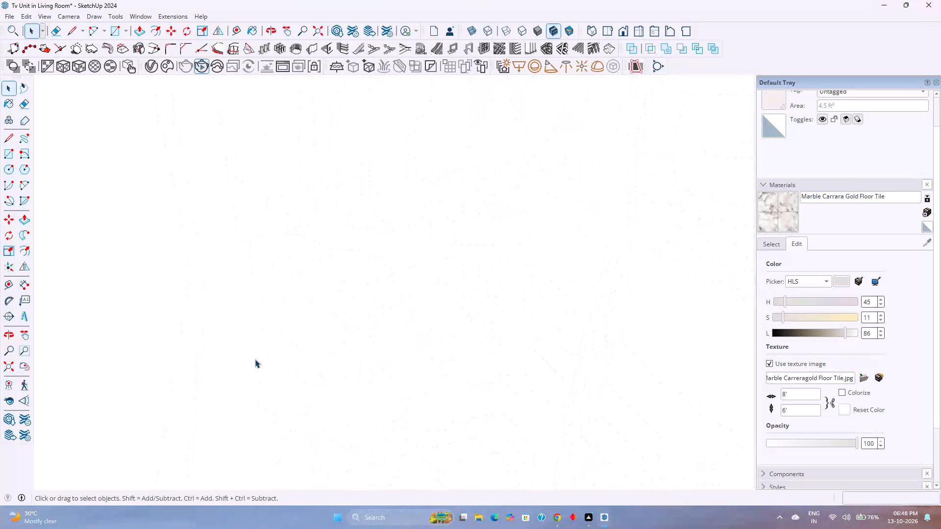
{"action": "scroll", "coordinate": [255, 359], "scroll_direction": "down", "scroll_amount": 5}
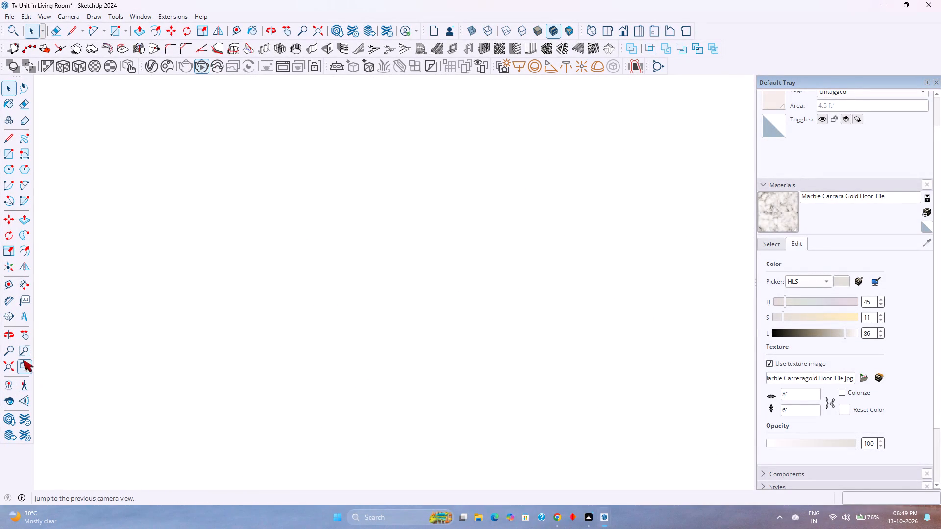
{"action": "left_click", "coordinate": [10, 370]}
{"action": "scroll", "coordinate": [340, 283], "scroll_direction": "down", "scroll_amount": 4}
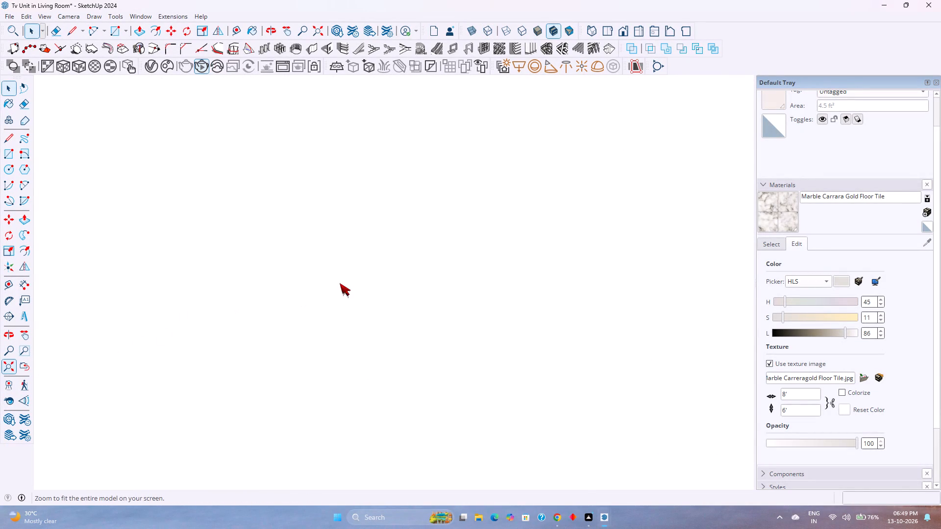
{"action": "scroll", "coordinate": [340, 283], "scroll_direction": "down", "scroll_amount": 2}
{"action": "scroll", "coordinate": [340, 283], "scroll_direction": "up", "scroll_amount": 4}
{"action": "scroll", "coordinate": [340, 283], "scroll_direction": "down", "scroll_amount": 4}
{"action": "middle_click_drag", "start_coordinate": [385, 304], "coordinate": [201, 297]}
Show back edges and examine the closed room from outside its corner, looking toward the window and TV wall.
{"action": "key", "text": "k"}
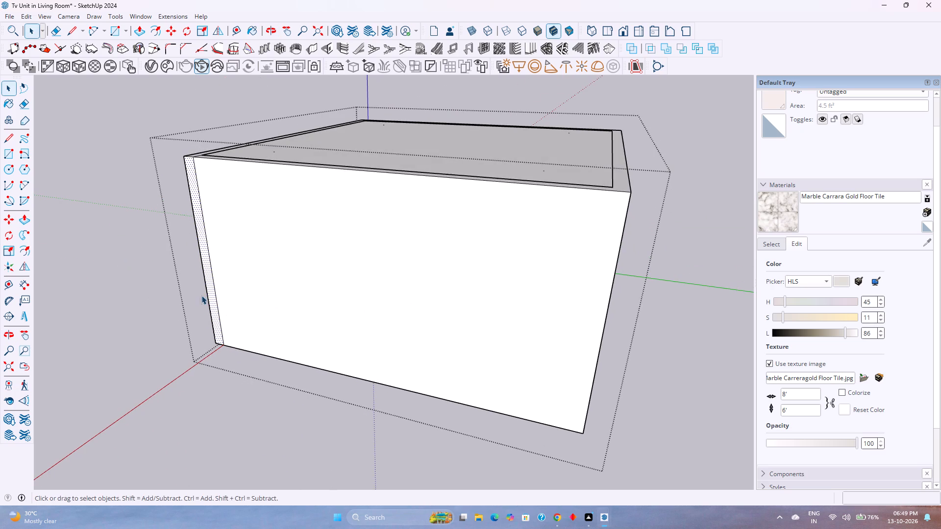
{"action": "middle_click_drag", "start_coordinate": [257, 294], "coordinate": [610, 232]}
{"action": "middle_click_drag", "start_coordinate": [289, 292], "coordinate": [363, 382], "text": "shift"}
{"action": "scroll", "coordinate": [258, 261], "scroll_direction": "down", "scroll_amount": 2}
{"action": "middle_click_drag", "start_coordinate": [199, 314], "coordinate": [206, 306]}
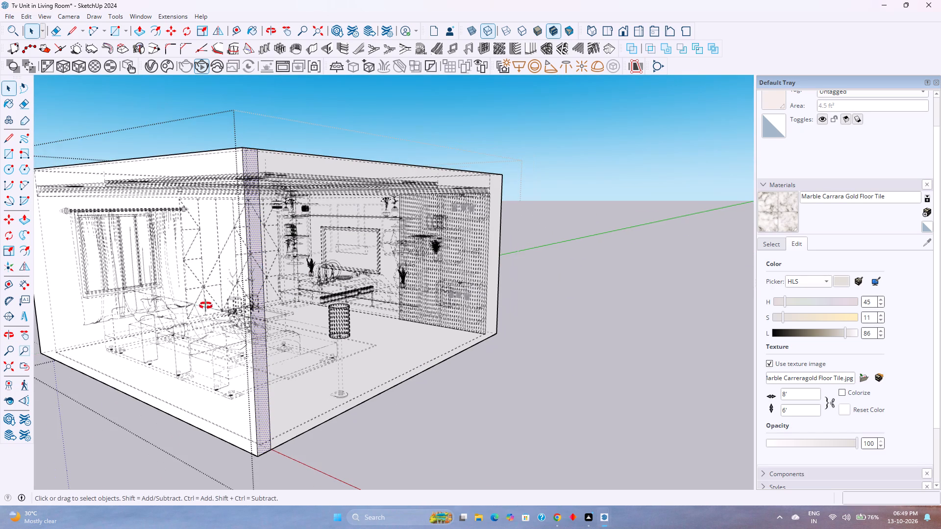
{"action": "middle_click_drag", "start_coordinate": [206, 306], "coordinate": [273, 296]}
{"action": "middle_click", "coordinate": [273, 296]}
{"action": "middle_click_drag", "start_coordinate": [291, 293], "coordinate": [393, 368], "text": "shift"}
{"action": "middle_click_drag", "start_coordinate": [417, 372], "coordinate": [280, 386]}
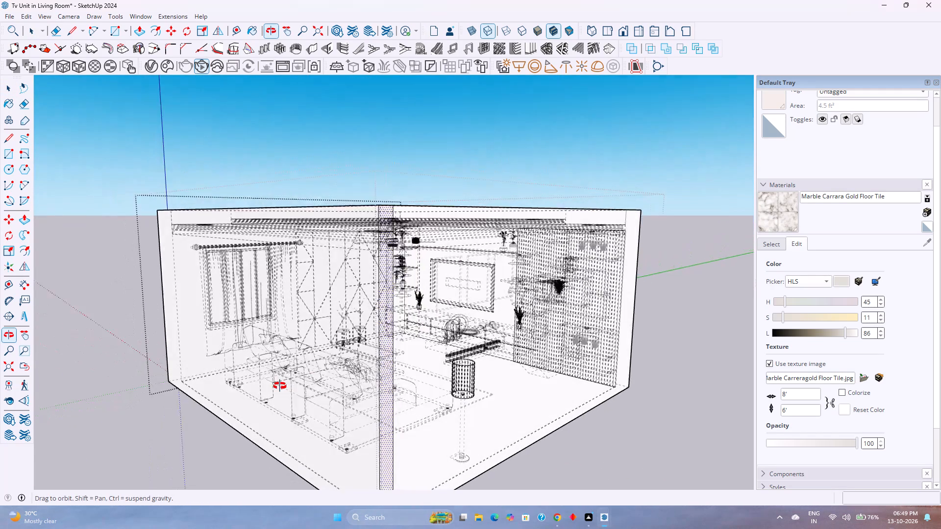
{"action": "middle_click_drag", "start_coordinate": [280, 386], "coordinate": [294, 339]}
Adjust the camera's field of view for the corner view of the room to about 36.6 degrees.
{"action": "left_click", "coordinate": [25, 400]}
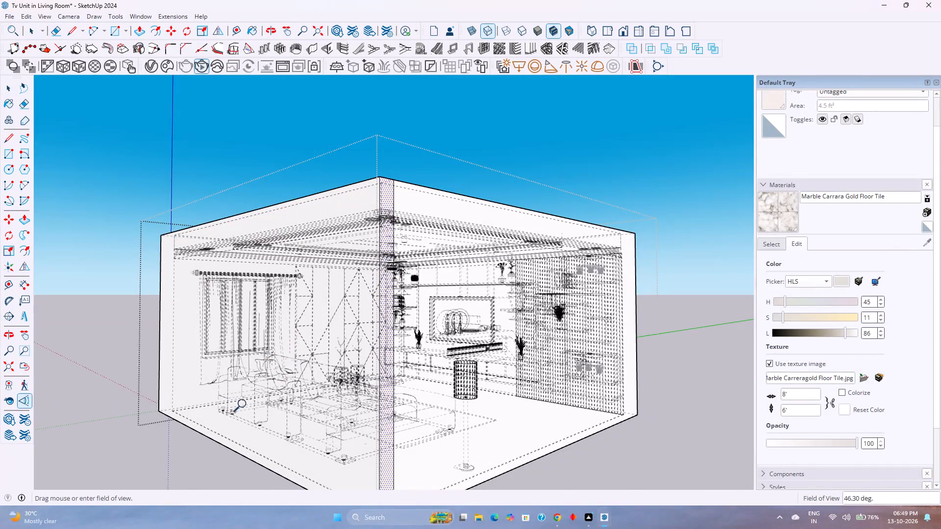
{"action": "left_click_drag", "start_coordinate": [345, 374], "coordinate": [441, 264]}
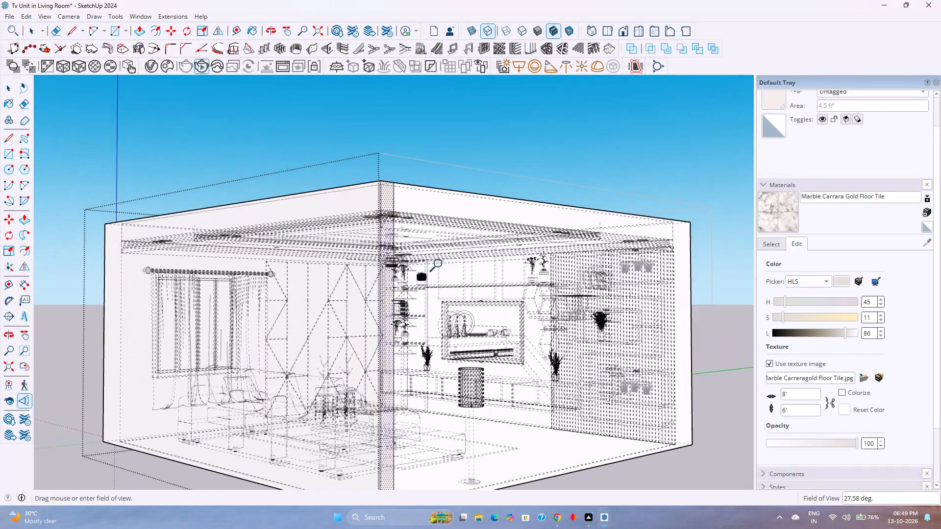
{"action": "left_click_drag", "start_coordinate": [441, 264], "coordinate": [539, 203]}
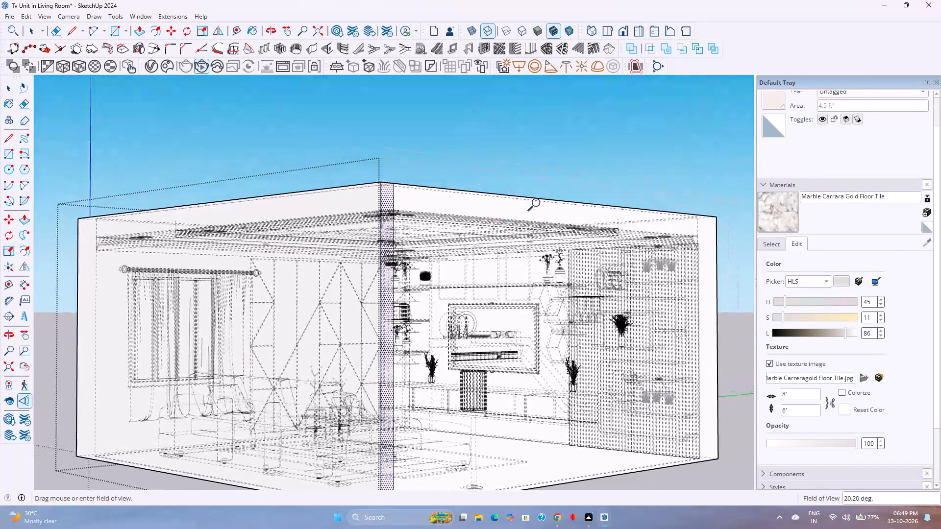
{"action": "left_click_drag", "start_coordinate": [539, 203], "coordinate": [277, 384]}
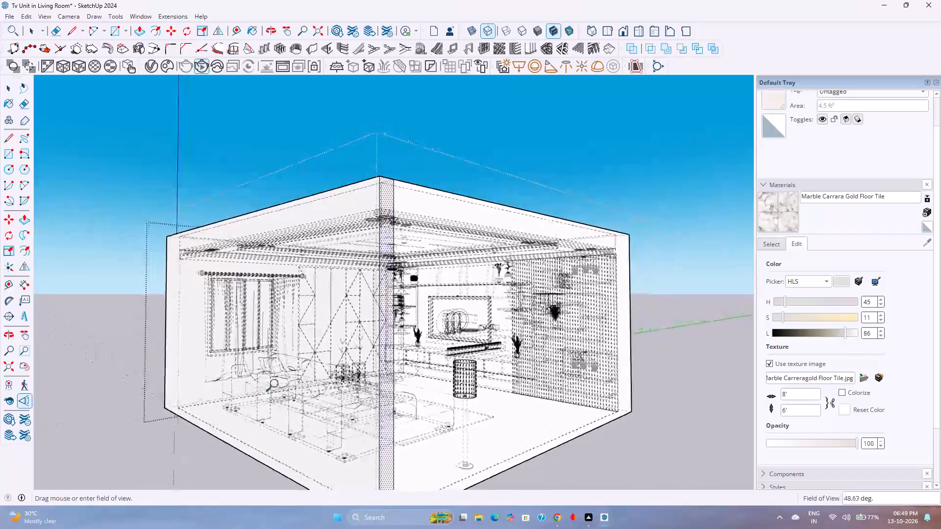
{"action": "left_click_drag", "start_coordinate": [277, 384], "coordinate": [528, 326]}
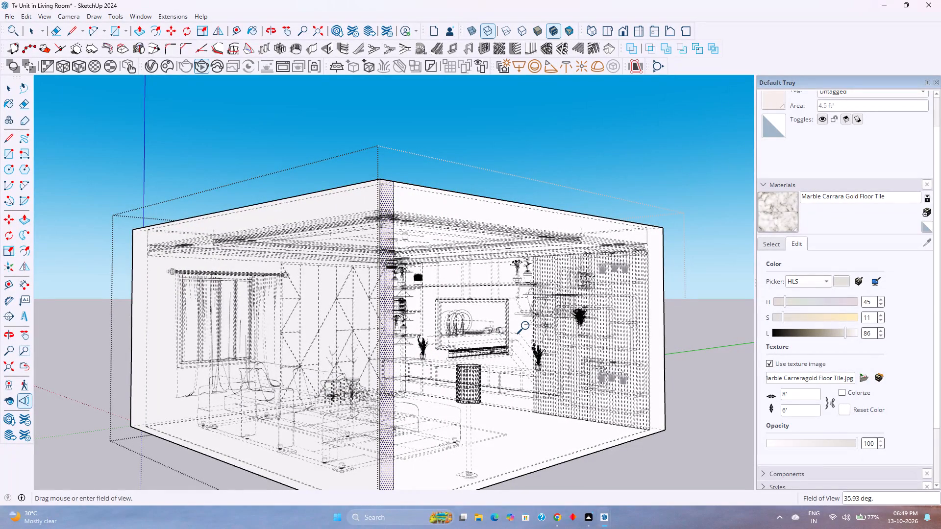
{"action": "left_click_drag", "start_coordinate": [528, 326], "coordinate": [92, 407]}
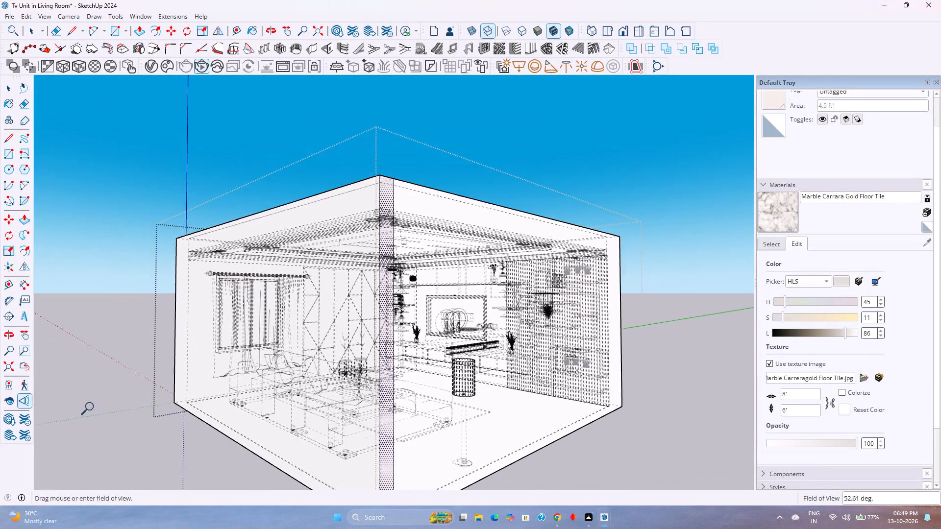
{"action": "left_click_drag", "start_coordinate": [92, 407], "coordinate": [466, 332]}
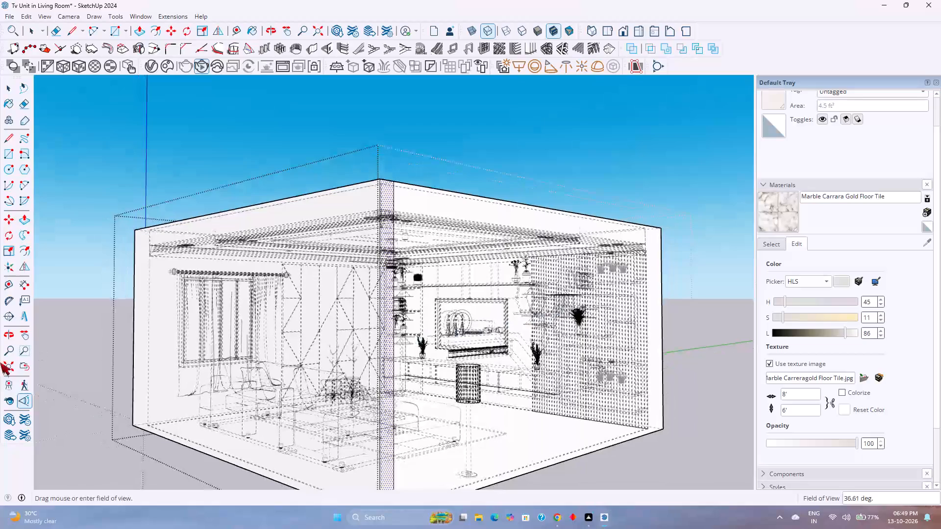
Look around from the outside corner and move the viewpoint closer to the panel wall and TV unit.
{"action": "left_click", "coordinate": [8, 397]}
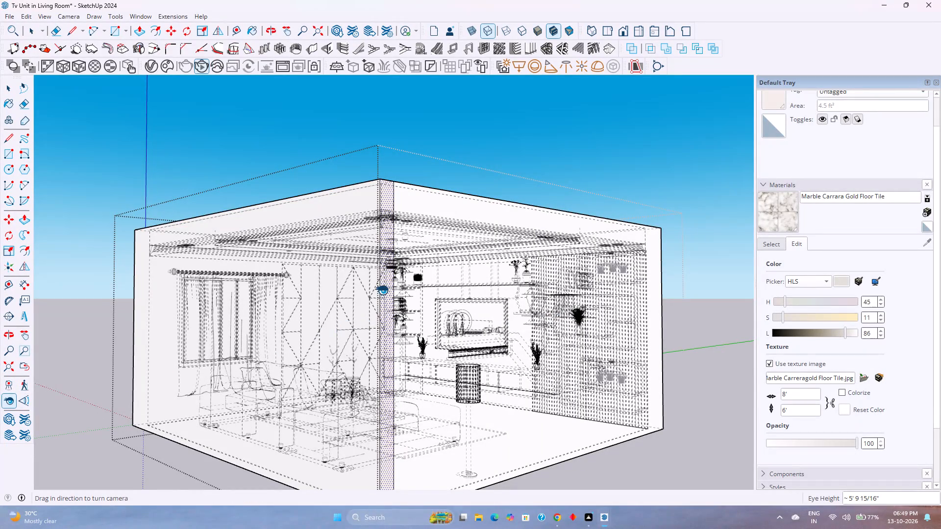
{"action": "left_click", "coordinate": [382, 237]}
{"action": "left_click_drag", "start_coordinate": [382, 238], "coordinate": [372, 299]}
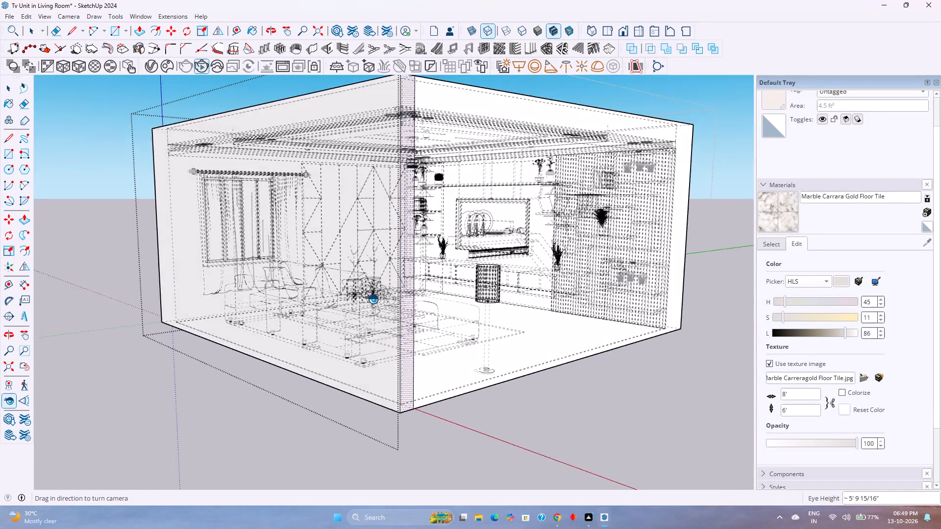
{"action": "left_click_drag", "start_coordinate": [372, 299], "coordinate": [381, 272]}
{"action": "scroll", "coordinate": [380, 285], "scroll_direction": "up", "scroll_amount": 11}
{"action": "left_click_drag", "start_coordinate": [402, 280], "coordinate": [232, 313]}
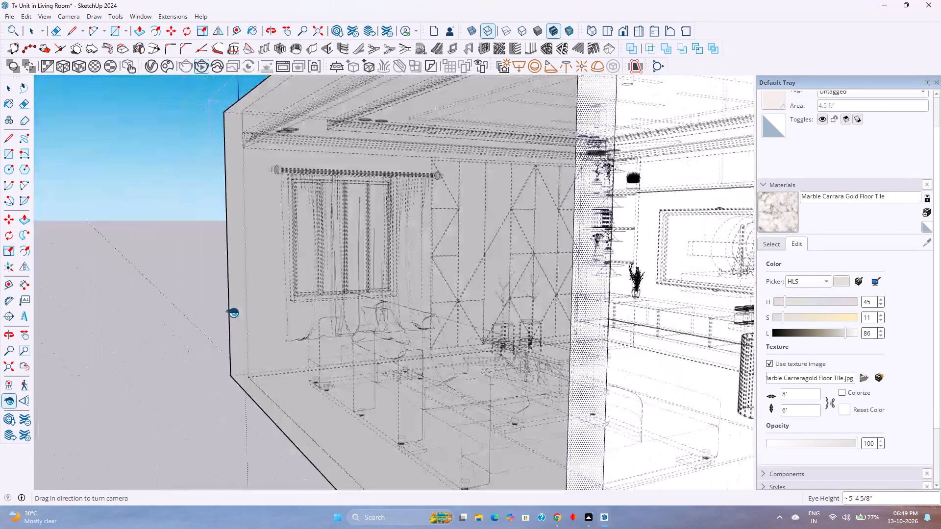
{"action": "left_click_drag", "start_coordinate": [232, 313], "coordinate": [413, 293]}
{"action": "scroll", "coordinate": [405, 287], "scroll_direction": "up", "scroll_amount": 20}
{"action": "scroll", "coordinate": [405, 287], "scroll_direction": "up", "scroll_amount": 2}
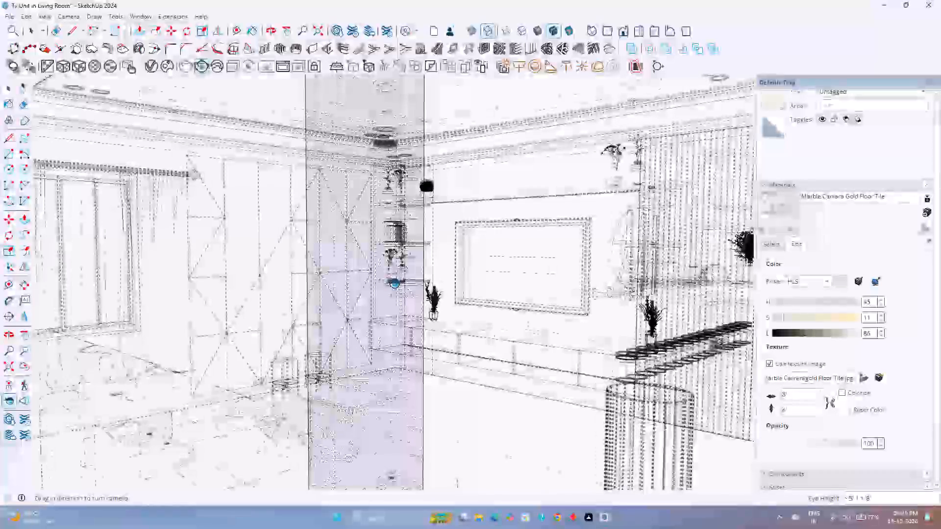
{"action": "scroll", "coordinate": [393, 283], "scroll_direction": "up", "scroll_amount": 20}
{"action": "scroll", "coordinate": [393, 283], "scroll_direction": "up", "scroll_amount": 15}
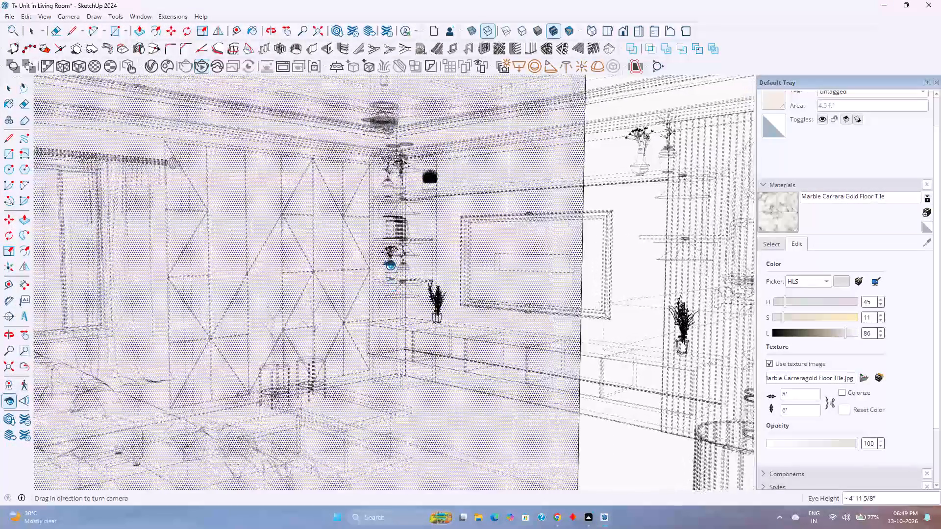
{"action": "scroll", "coordinate": [389, 265], "scroll_direction": "up", "scroll_amount": 15}
{"action": "left_click_drag", "start_coordinate": [404, 258], "coordinate": [328, 278]}
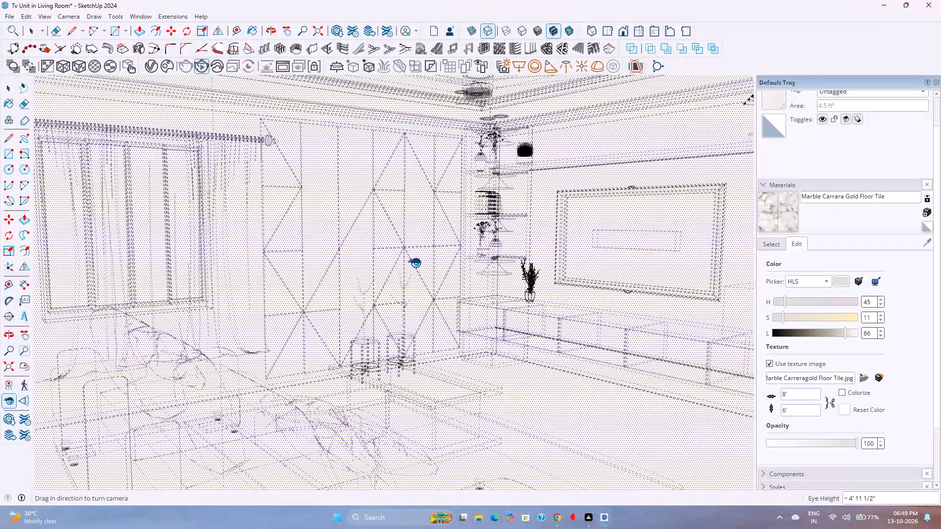
{"action": "scroll", "coordinate": [426, 262], "scroll_direction": "up", "scroll_amount": 19}
Seek a viewpoint through the outer wall that takes in the TV wall, low cabinet and fluted shelf wall.
{"action": "middle_click", "coordinate": [421, 271]}
{"action": "middle_click_drag", "start_coordinate": [421, 271], "coordinate": [446, 268]}
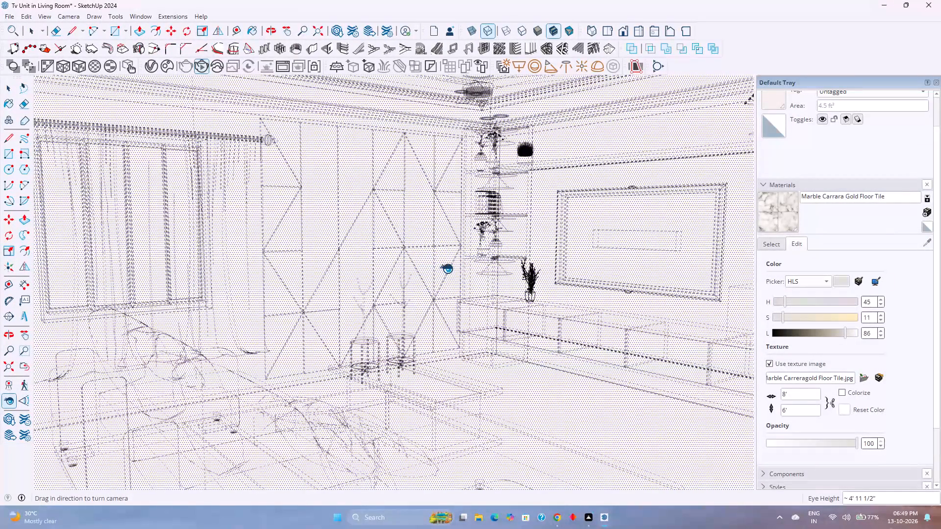
{"action": "middle_click_drag", "start_coordinate": [446, 268], "coordinate": [491, 267]}
{"action": "middle_click_drag", "start_coordinate": [473, 268], "coordinate": [568, 271]}
{"action": "scroll", "coordinate": [352, 281], "scroll_direction": "up", "scroll_amount": 11}
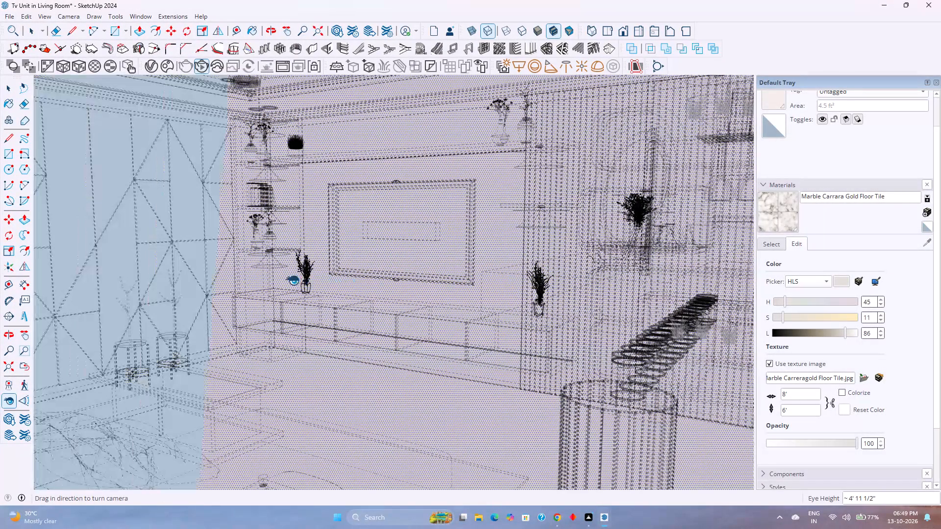
{"action": "scroll", "coordinate": [293, 280], "scroll_direction": "up", "scroll_amount": 20}
{"action": "scroll", "coordinate": [293, 280], "scroll_direction": "up", "scroll_amount": 9}
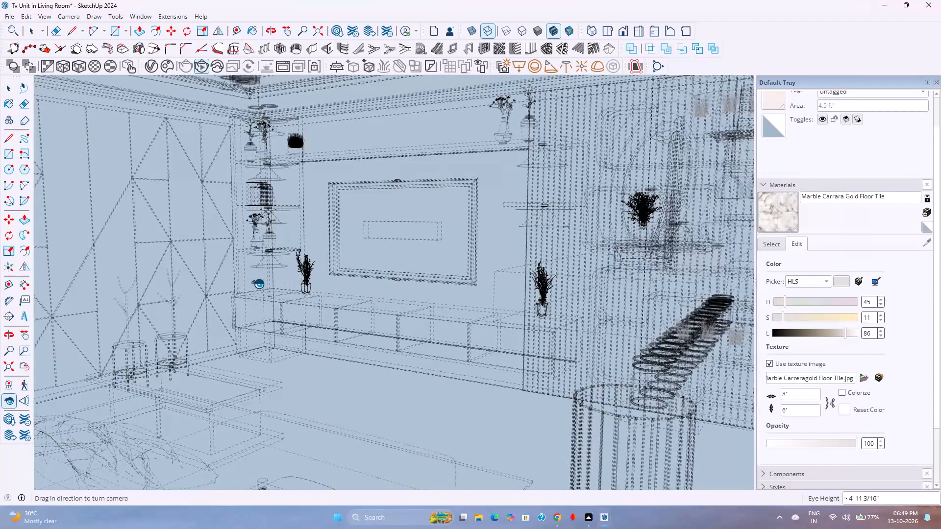
{"action": "scroll", "coordinate": [258, 284], "scroll_direction": "up", "scroll_amount": 2}
{"action": "middle_click_drag", "start_coordinate": [258, 283], "coordinate": [507, 307], "text": "shift"}
{"action": "middle_click_drag", "start_coordinate": [315, 300], "coordinate": [417, 288]}
{"action": "middle_click_drag", "start_coordinate": [268, 289], "coordinate": [374, 278], "text": "shift"}
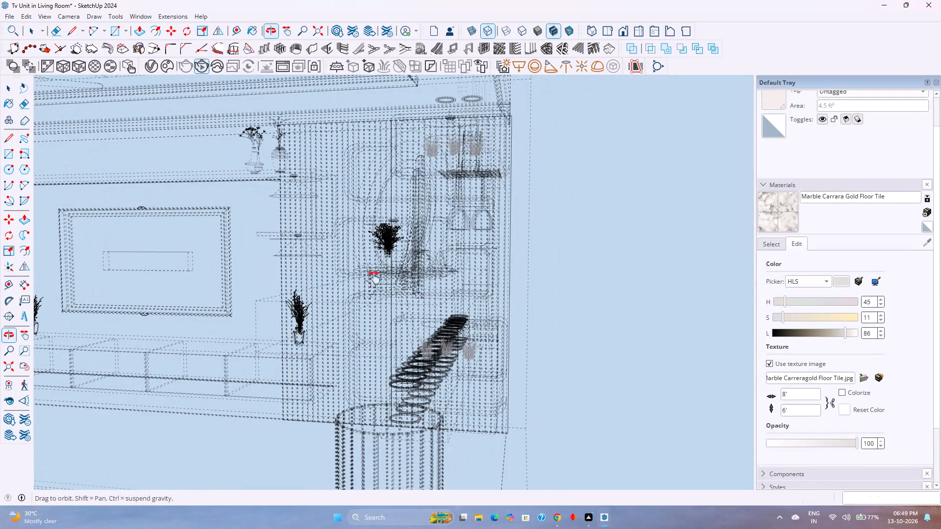
{"action": "middle_click_drag", "start_coordinate": [374, 278], "coordinate": [473, 271], "text": "shift"}
{"action": "scroll", "coordinate": [144, 289], "scroll_direction": "up", "scroll_amount": 11}
{"action": "middle_click_drag", "start_coordinate": [143, 289], "coordinate": [0, 300]}
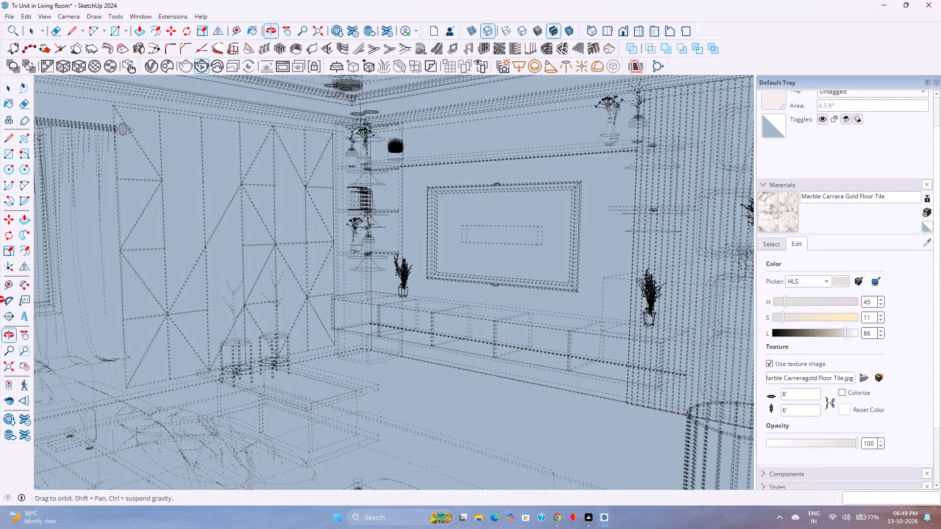
{"action": "middle_click_drag", "start_coordinate": [0, 300], "coordinate": [0, 302]}
{"action": "scroll", "coordinate": [177, 313], "scroll_direction": "up", "scroll_amount": 5}
{"action": "middle_click_drag", "start_coordinate": [157, 310], "coordinate": [575, 274], "text": "shift"}
{"action": "scroll", "coordinate": [178, 296], "scroll_direction": "up", "scroll_amount": 2}
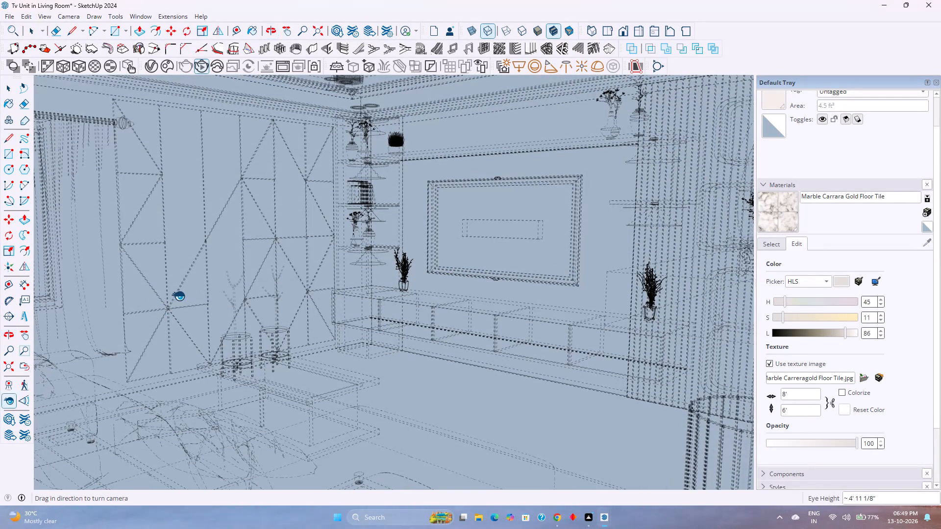
{"action": "scroll", "coordinate": [178, 296], "scroll_direction": "up", "scroll_amount": 1}
{"action": "middle_click_drag", "start_coordinate": [178, 296], "coordinate": [495, 299], "text": "shift"}
{"action": "scroll", "coordinate": [386, 289], "scroll_direction": "down", "scroll_amount": 3}
{"action": "middle_click", "coordinate": [242, 297]}
{"action": "middle_click", "coordinate": [239, 297]}
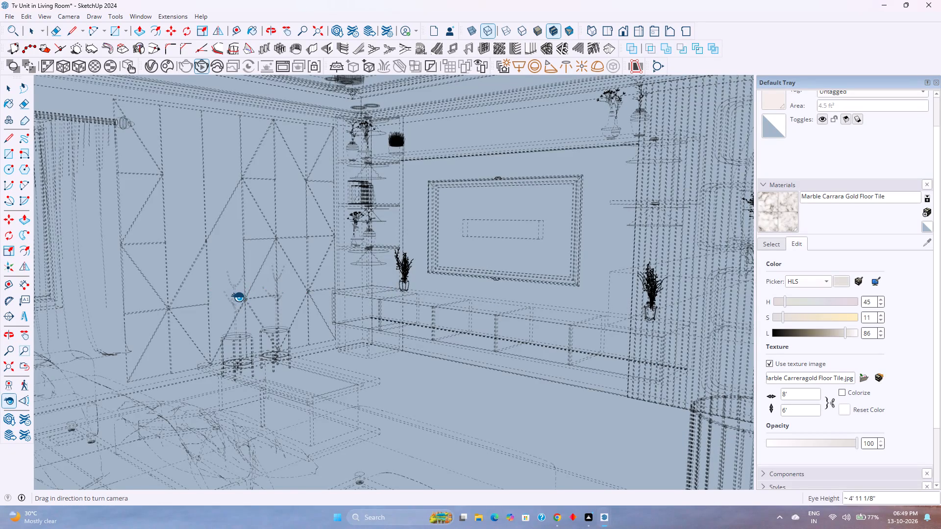
Seek a viewpoint inside the room, from the curtained window and sofa around to the lamp, display plates and fluted shelves.
{"action": "middle_click_drag", "start_coordinate": [237, 297], "coordinate": [122, 307]}
{"action": "scroll", "coordinate": [418, 304], "scroll_direction": "up", "scroll_amount": 10}
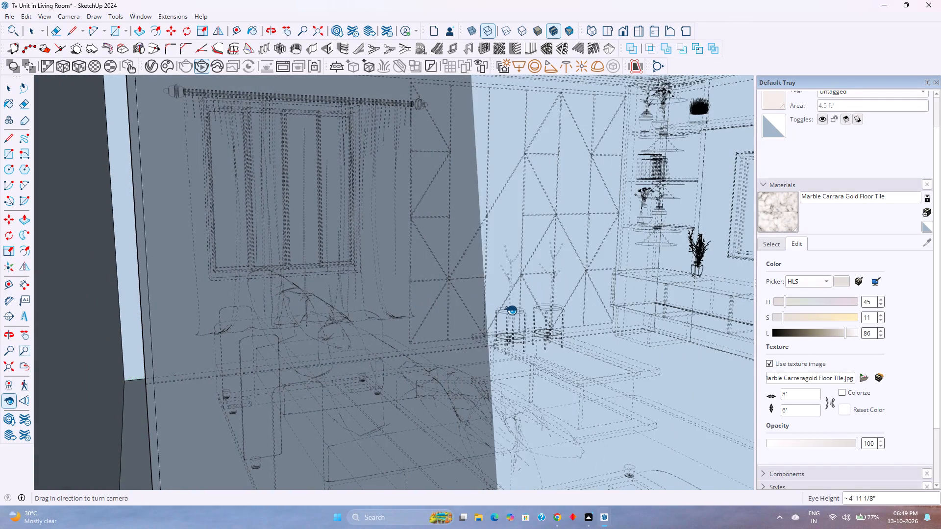
{"action": "scroll", "coordinate": [511, 310], "scroll_direction": "up", "scroll_amount": 11}
{"action": "middle_click_drag", "start_coordinate": [504, 310], "coordinate": [469, 337], "text": "shift"}
{"action": "middle_click_drag", "start_coordinate": [472, 315], "coordinate": [470, 315], "text": "shift"}
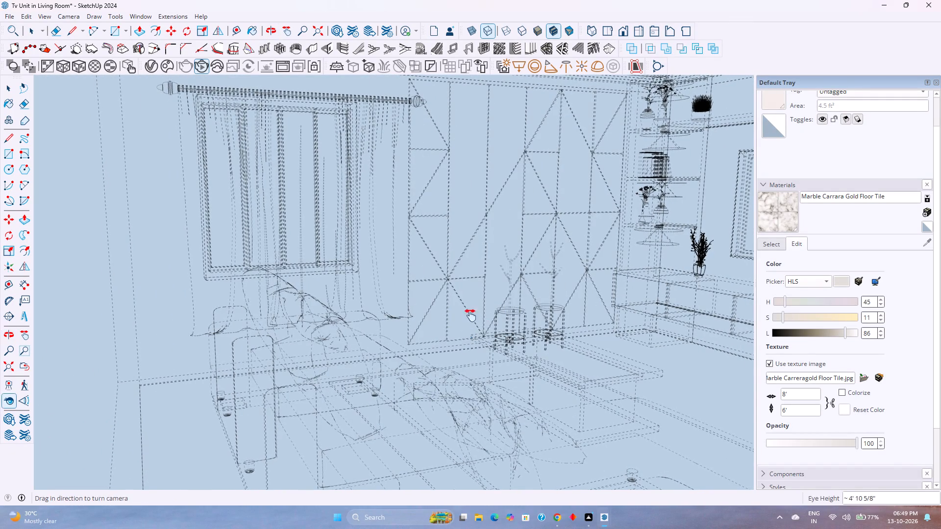
{"action": "middle_click_drag", "start_coordinate": [470, 315], "coordinate": [417, 347], "text": "shift"}
{"action": "scroll", "coordinate": [319, 331], "scroll_direction": "up", "scroll_amount": 11}
{"action": "middle_click_drag", "start_coordinate": [489, 238], "coordinate": [438, 277], "text": "shift"}
{"action": "middle_click_drag", "start_coordinate": [431, 278], "coordinate": [707, 297]}
{"action": "middle_click_drag", "start_coordinate": [375, 285], "coordinate": [568, 283], "text": "shift"}
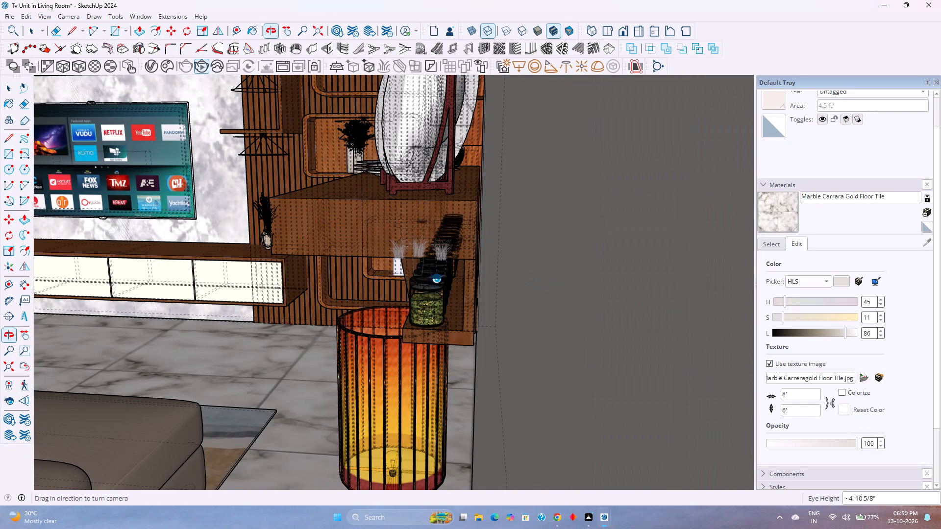
{"action": "middle_click_drag", "start_coordinate": [125, 256], "coordinate": [146, 296], "text": "shift"}
{"action": "middle_click_drag", "start_coordinate": [121, 231], "coordinate": [129, 228]}
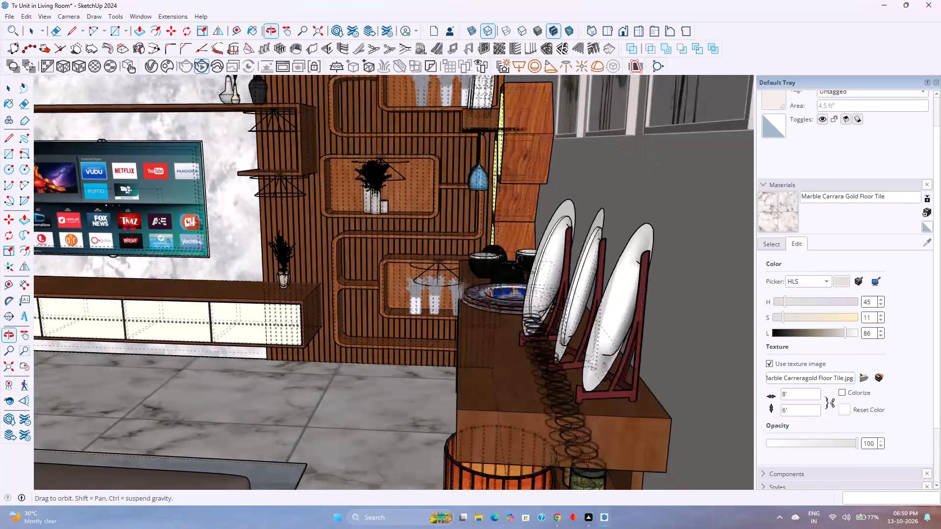
{"action": "middle_click_drag", "start_coordinate": [129, 228], "coordinate": [98, 226]}
Hide back edges and undo the last several model changes.
{"action": "key", "text": "space"}
{"action": "scroll", "coordinate": [98, 229], "scroll_direction": "down", "scroll_amount": 4}
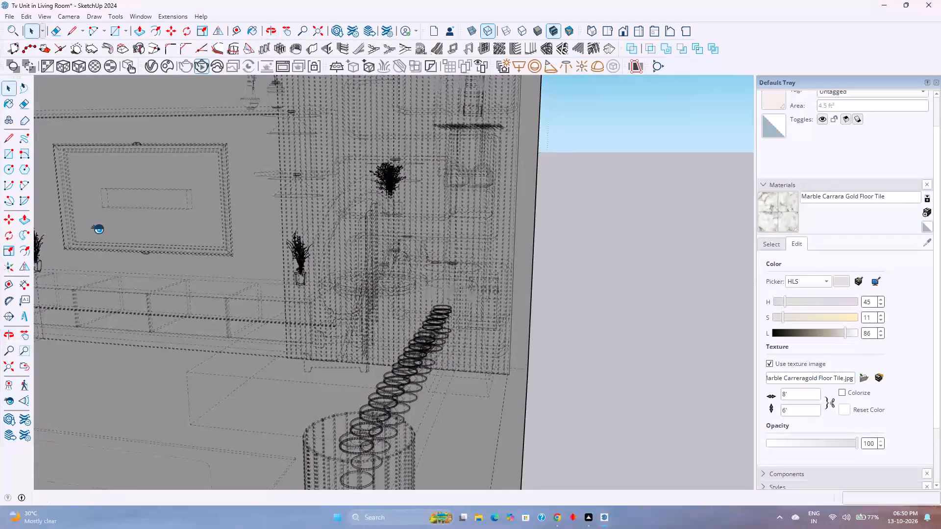
{"action": "scroll", "coordinate": [98, 229], "scroll_direction": "down", "scroll_amount": 9}
{"action": "key", "text": "ctrl+z"}
{"action": "key", "text": "ctrl+z"}
{"action": "key", "text": "space"}
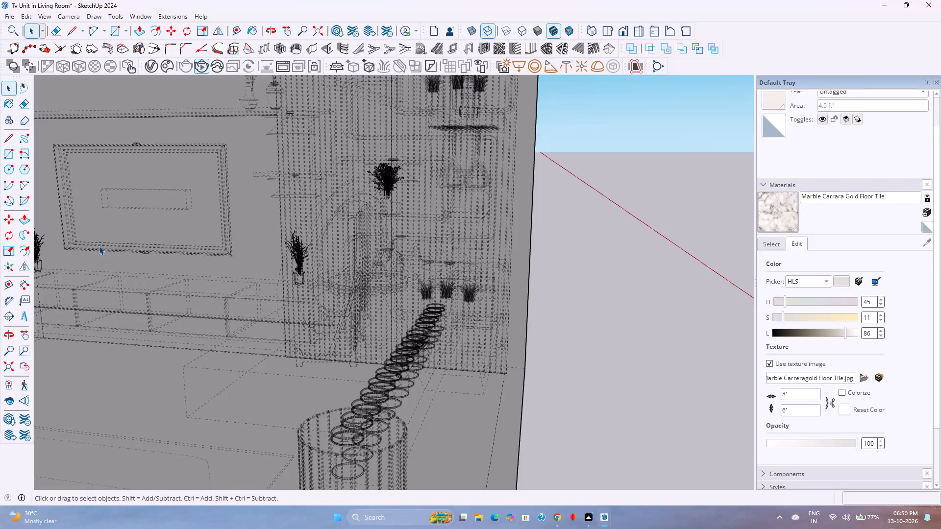
{"action": "key", "text": "k"}
{"action": "key", "text": "ctrl+z"}
{"action": "key", "text": "ctrl+z"}
{"action": "key", "text": "ctrl+z"}
{"action": "key", "text": "ctrl+z"}
{"action": "key", "text": "ctrl+z"}
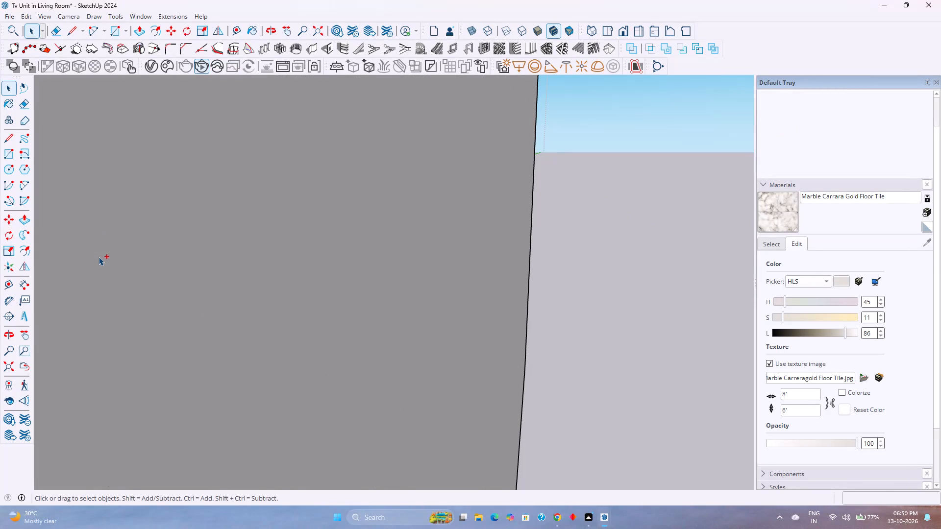
{"action": "key", "text": "ctrl+z"}
{"action": "key", "text": "ctrl+z"}
{"action": "key", "text": "ctrl+z"}
{"action": "scroll", "coordinate": [99, 257], "scroll_direction": "down", "scroll_amount": 11}
{"action": "key", "text": "space"}
{"action": "scroll", "coordinate": [99, 257], "scroll_direction": "down", "scroll_amount": 6}
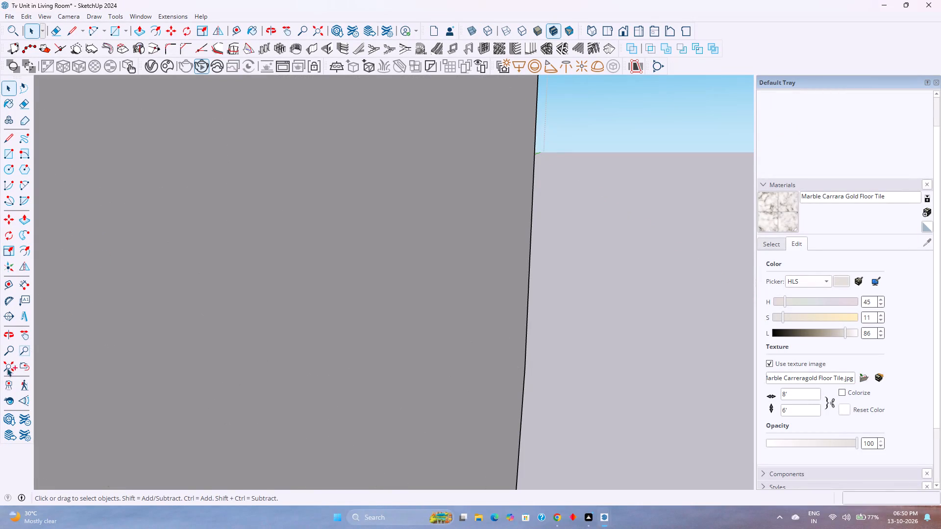
Fit the entire model in view to get back to a full view of the room.
{"action": "left_click", "coordinate": [10, 366]}
{"action": "key", "text": "space"}
{"action": "scroll", "coordinate": [11, 362], "scroll_direction": "down", "scroll_amount": 3}
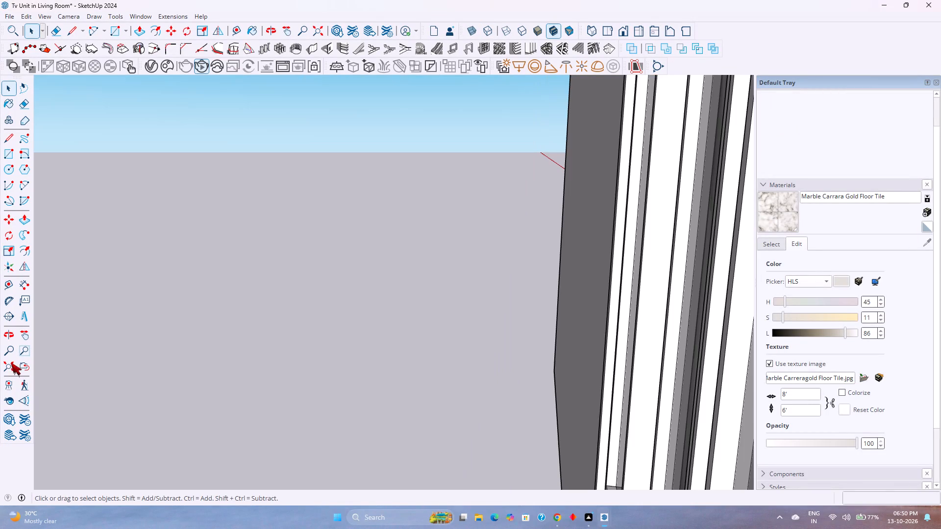
{"action": "scroll", "coordinate": [11, 362], "scroll_direction": "down", "scroll_amount": 8}
{"action": "triple_click", "coordinate": [9, 370]}
{"action": "left_click", "coordinate": [9, 370]}
{"action": "scroll", "coordinate": [300, 357], "scroll_direction": "down", "scroll_amount": 8}
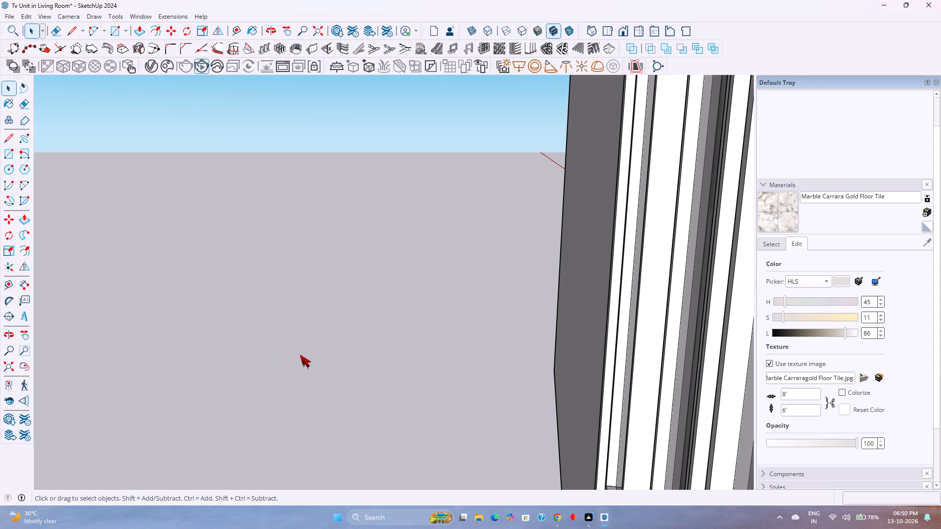
{"action": "left_click", "coordinate": [299, 354]}
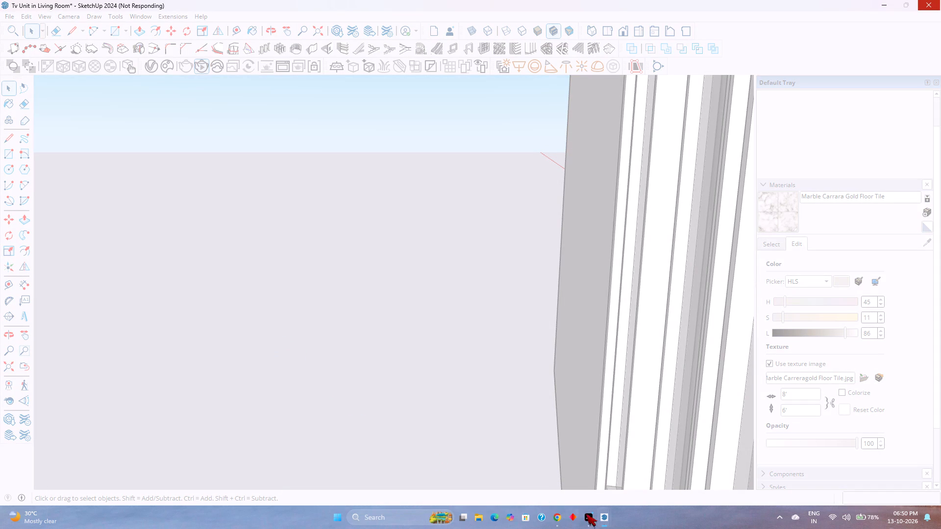
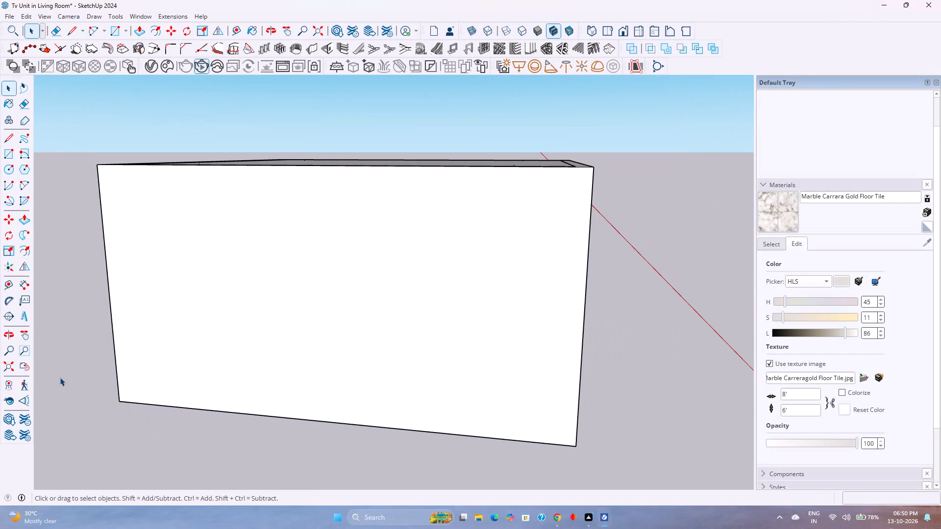
Look at the room through its open side from the standard right view, framing the TV wall behind the sofa.
{"action": "scroll", "coordinate": [166, 241], "scroll_direction": "down", "scroll_amount": 1}
{"action": "middle_click_drag", "start_coordinate": [167, 240], "coordinate": [105, 335]}
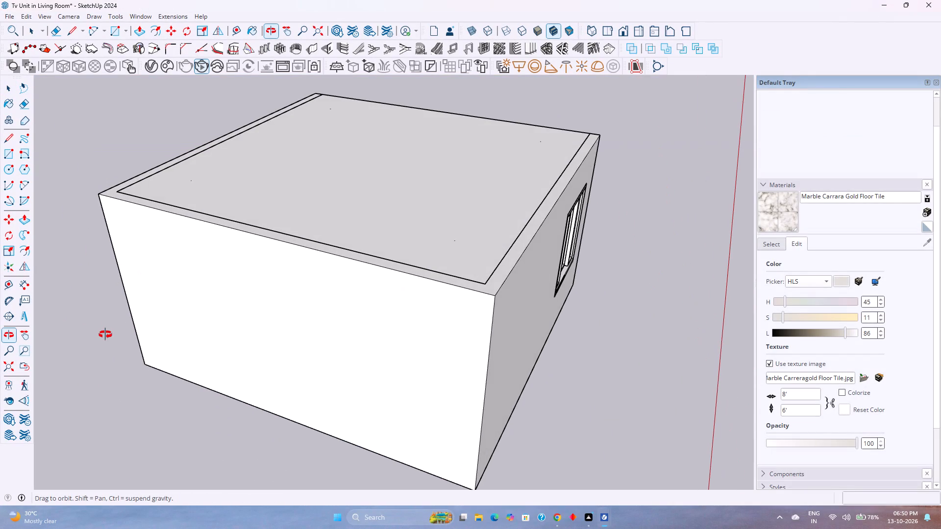
{"action": "middle_click_drag", "start_coordinate": [105, 335], "coordinate": [105, 333]}
{"action": "middle_click_drag", "start_coordinate": [107, 333], "coordinate": [113, 331]}
{"action": "middle_click_drag", "start_coordinate": [517, 290], "coordinate": [121, 293]}
{"action": "middle_click_drag", "start_coordinate": [354, 291], "coordinate": [95, 223]}
{"action": "middle_click", "coordinate": [95, 223]}
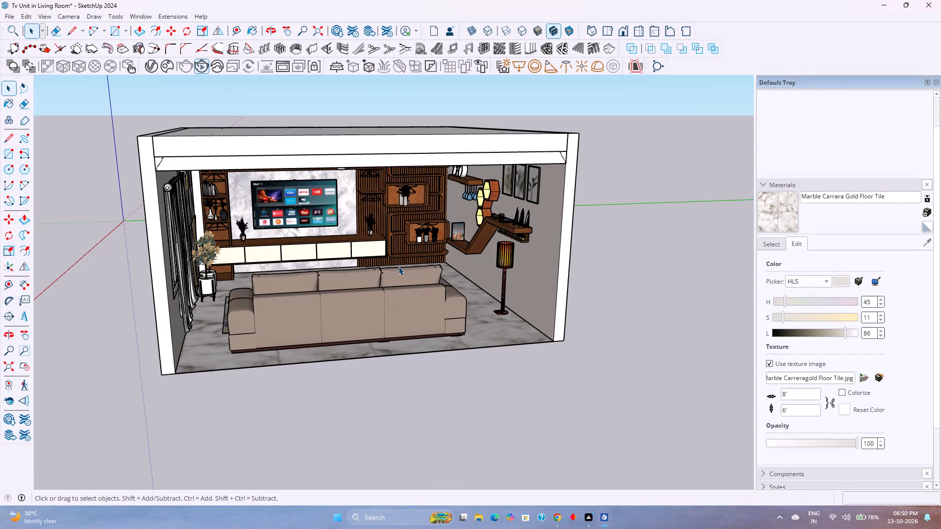
{"action": "middle_click_drag", "start_coordinate": [407, 286], "coordinate": [361, 275]}
{"action": "left_click", "coordinate": [621, 30]}
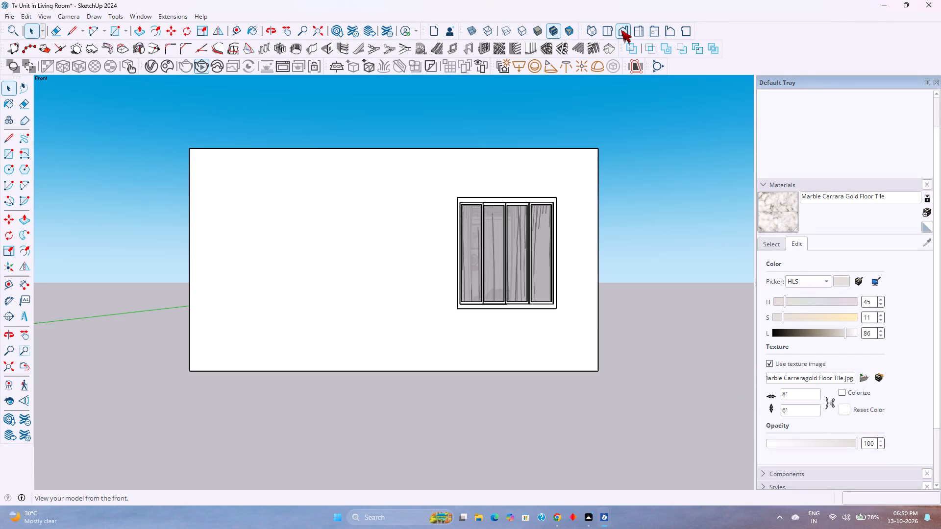
{"action": "left_click", "coordinate": [638, 33]}
{"action": "scroll", "coordinate": [366, 261], "scroll_direction": "up", "scroll_amount": 2}
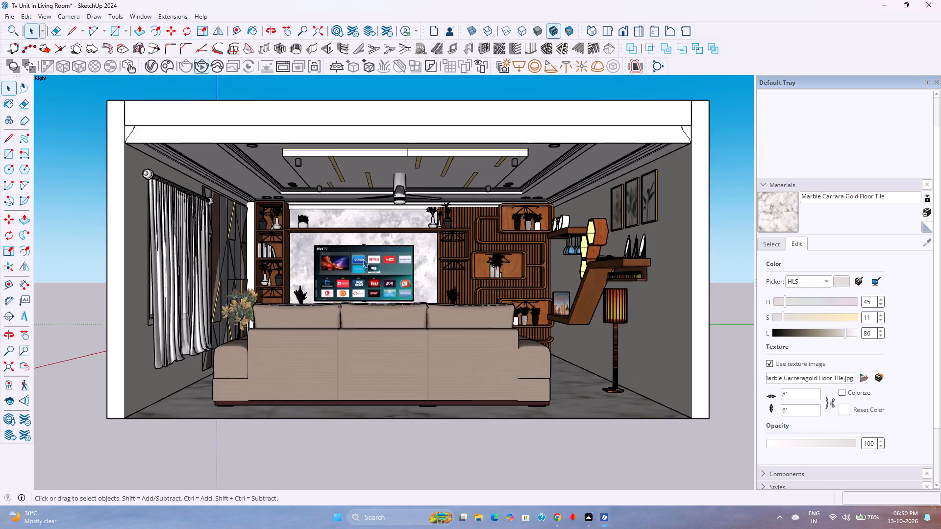
{"action": "scroll", "coordinate": [363, 259], "scroll_direction": "up", "scroll_amount": 2}
{"action": "middle_click_drag", "start_coordinate": [395, 257], "coordinate": [362, 258], "text": "shift"}
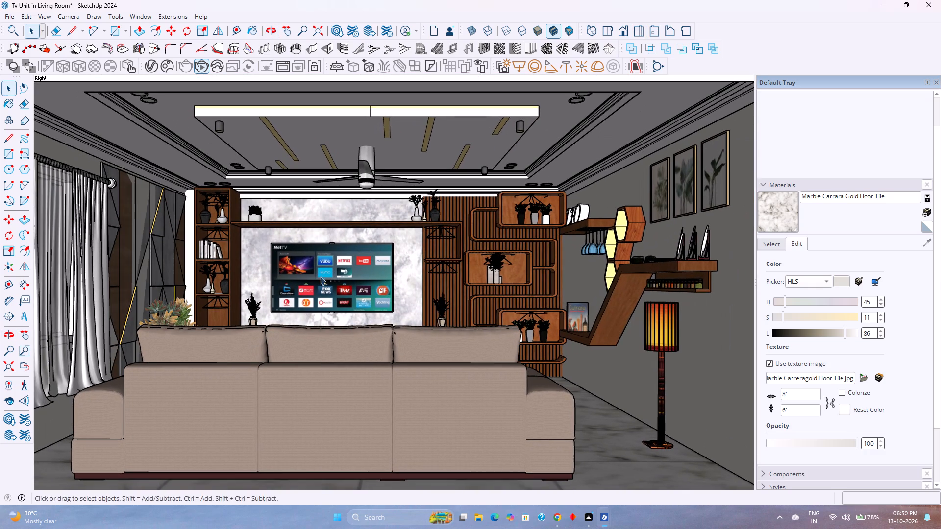
Try fields of view between about 15 and 60 degrees on the frontal view of the sofa and TV wall.
{"action": "left_click", "coordinate": [21, 403]}
{"action": "left_click_drag", "start_coordinate": [346, 410], "coordinate": [345, 390]}
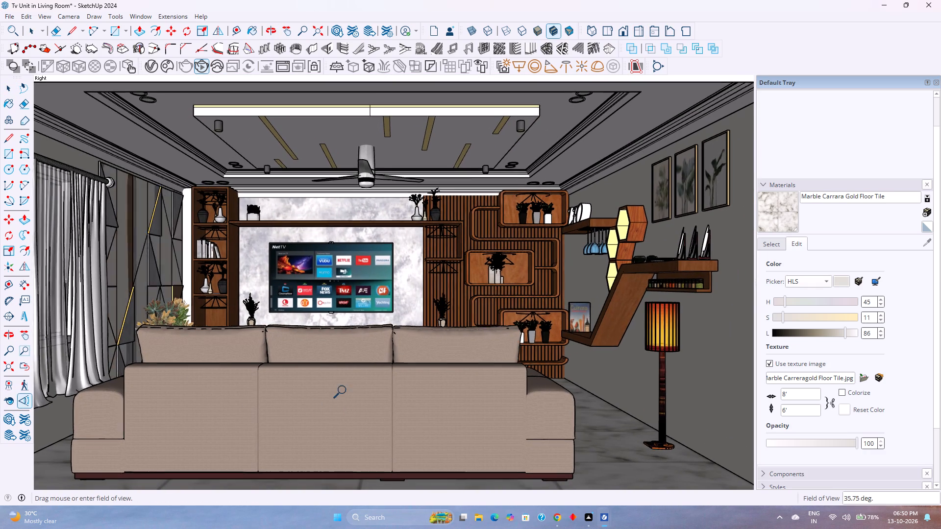
{"action": "left_click_drag", "start_coordinate": [345, 390], "coordinate": [386, 223]}
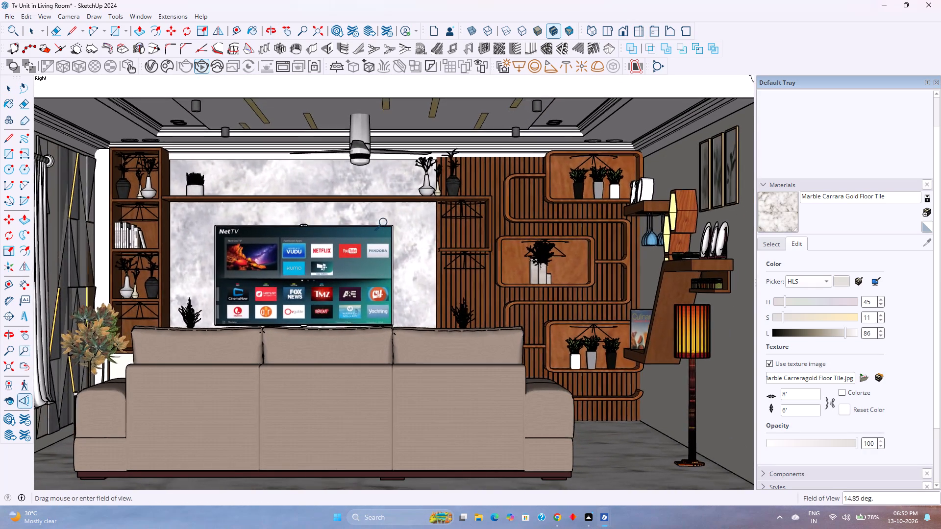
{"action": "left_click_drag", "start_coordinate": [386, 223], "coordinate": [376, 519]}
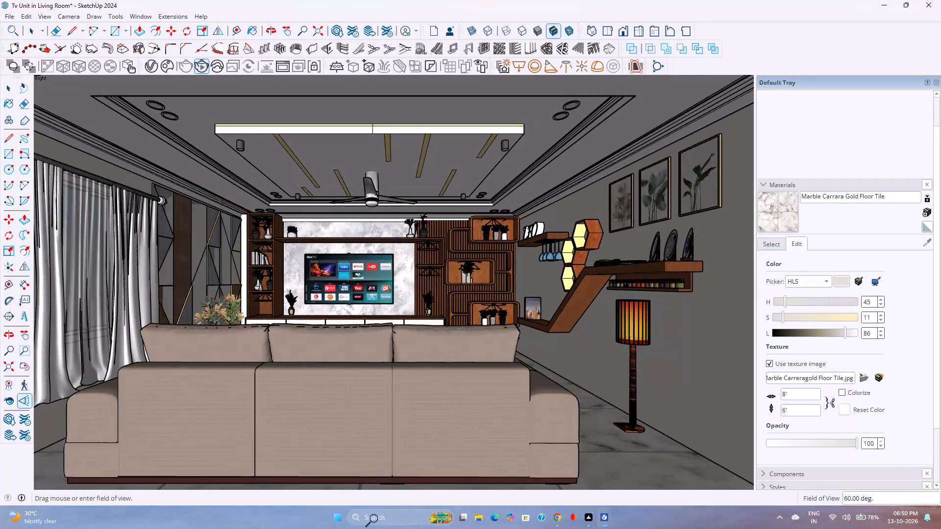
{"action": "left_click_drag", "start_coordinate": [376, 519], "coordinate": [375, 517]}
{"action": "scroll", "coordinate": [380, 313], "scroll_direction": "up", "scroll_amount": 7}
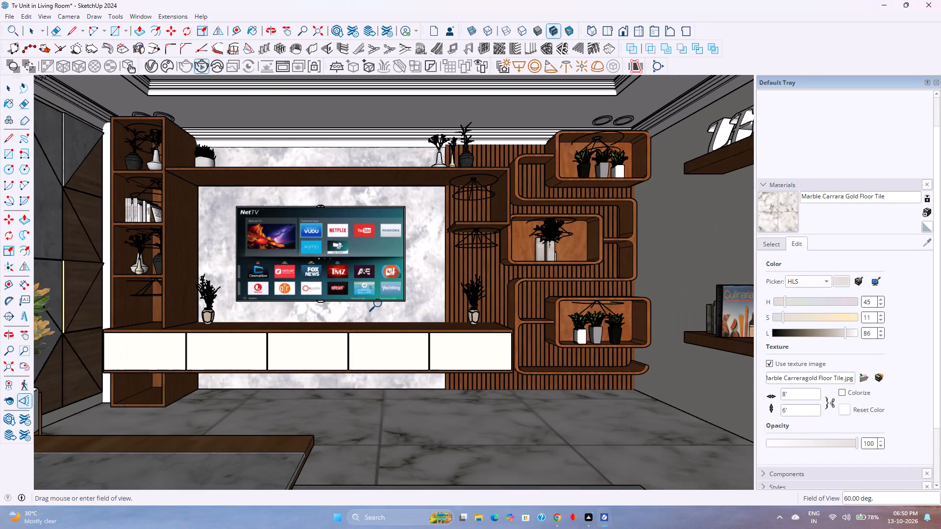
{"action": "scroll", "coordinate": [380, 304], "scroll_direction": "down", "scroll_amount": 1}
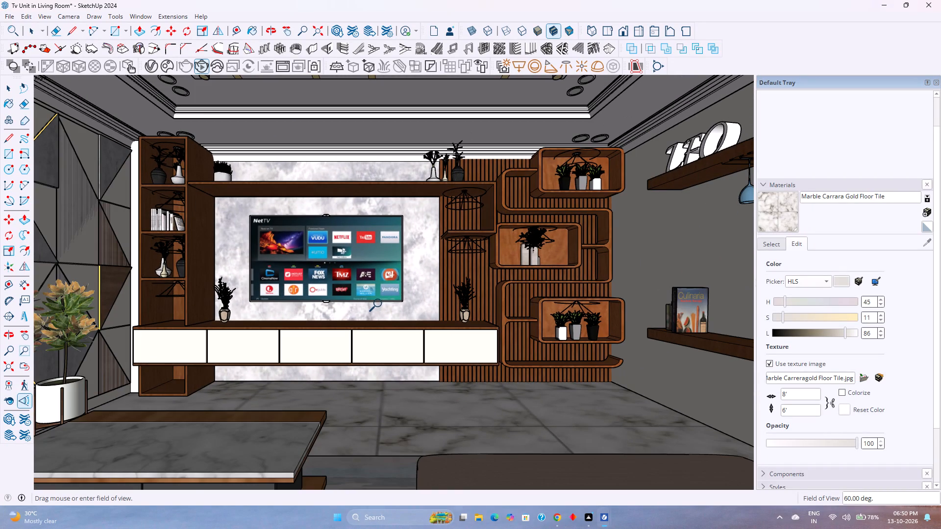
{"action": "scroll", "coordinate": [380, 304], "scroll_direction": "down", "scroll_amount": 5}
{"action": "left_click_drag", "start_coordinate": [380, 304], "coordinate": [371, 298]}
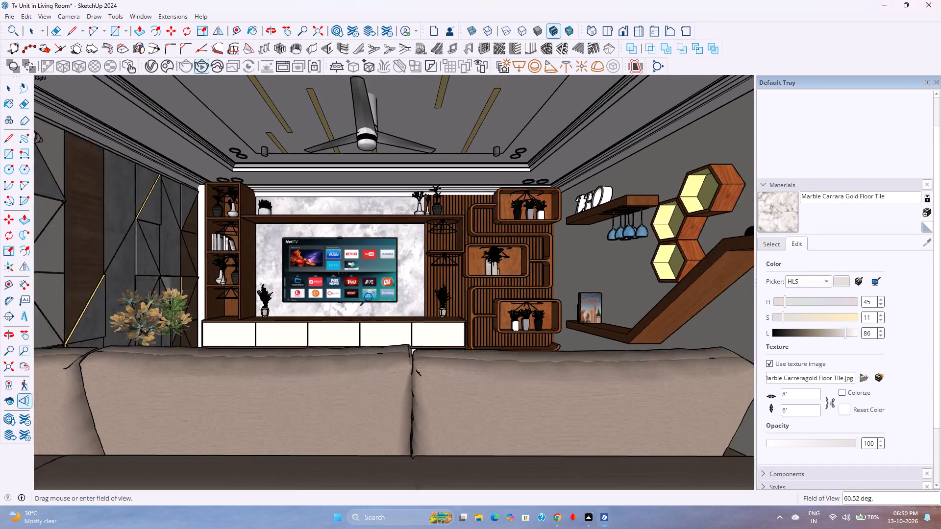
{"action": "left_click_drag", "start_coordinate": [371, 298], "coordinate": [385, 212]}
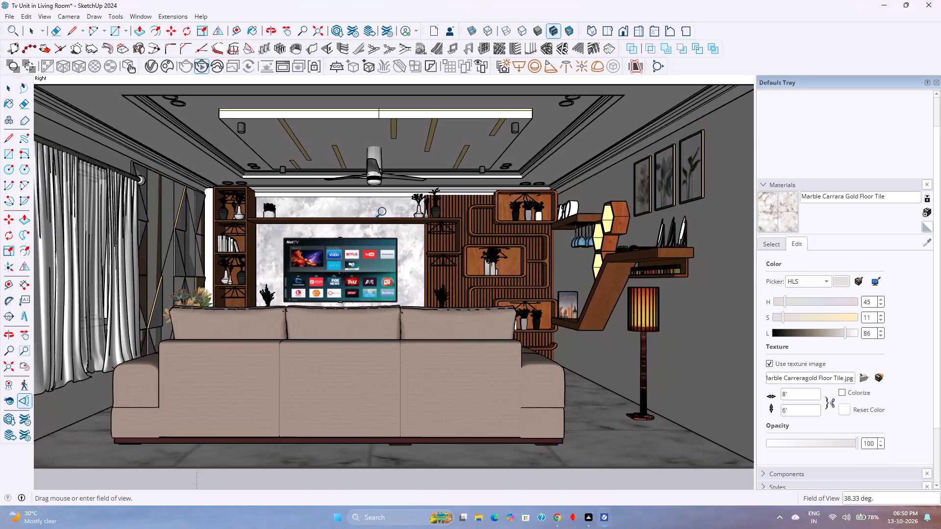
Frame the room diagonally from behind the sofa, with the floor lamp and wall shelves, using a field of view of about 96 degrees.
{"action": "scroll", "coordinate": [385, 212], "scroll_direction": "down", "scroll_amount": 4}
{"action": "middle_click_drag", "start_coordinate": [339, 319], "coordinate": [193, 360]}
{"action": "middle_click", "coordinate": [193, 360]}
{"action": "left_click", "coordinate": [298, 290]}
{"action": "middle_click_drag", "start_coordinate": [313, 285], "coordinate": [316, 283]}
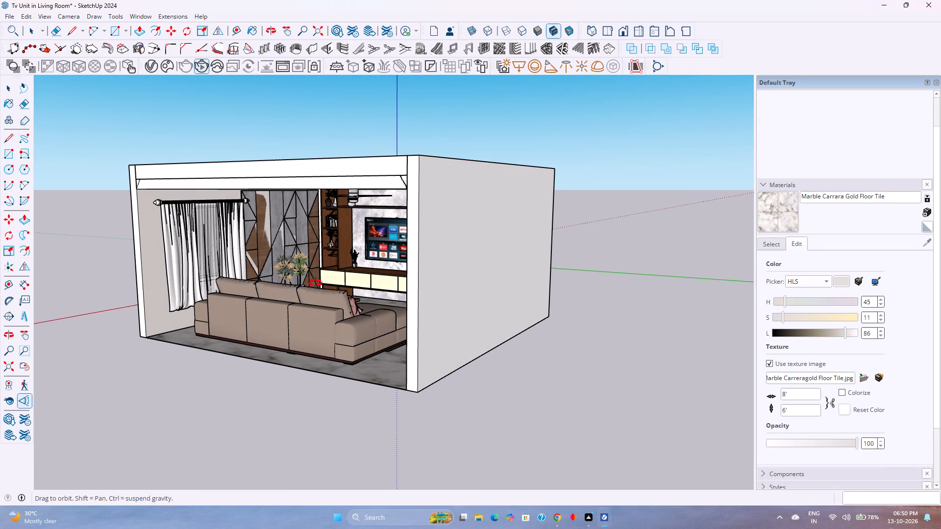
{"action": "middle_click_drag", "start_coordinate": [316, 283], "coordinate": [317, 281]}
{"action": "left_click_drag", "start_coordinate": [330, 273], "coordinate": [337, 286]}
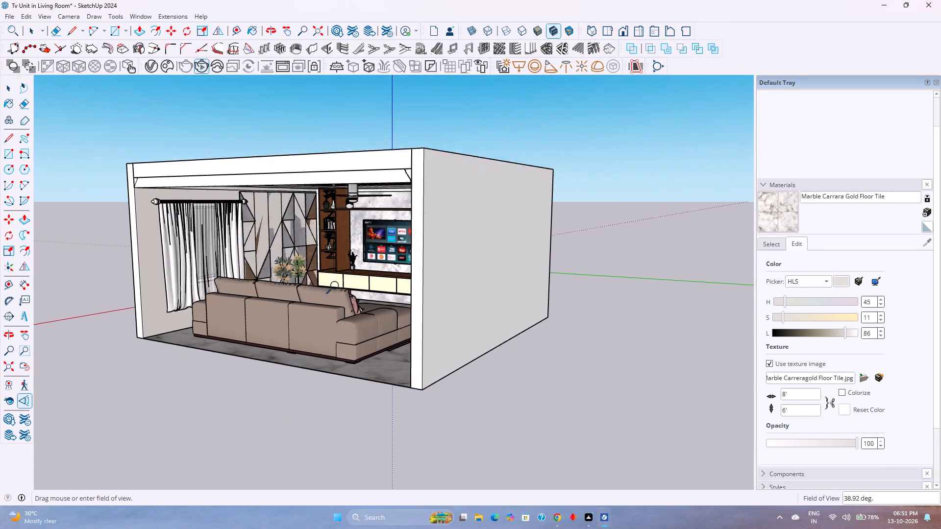
{"action": "left_click_drag", "start_coordinate": [337, 286], "coordinate": [389, 376]}
{"action": "middle_click_drag", "start_coordinate": [335, 355], "coordinate": [386, 361]}
{"action": "left_click_drag", "start_coordinate": [305, 304], "coordinate": [305, 301]}
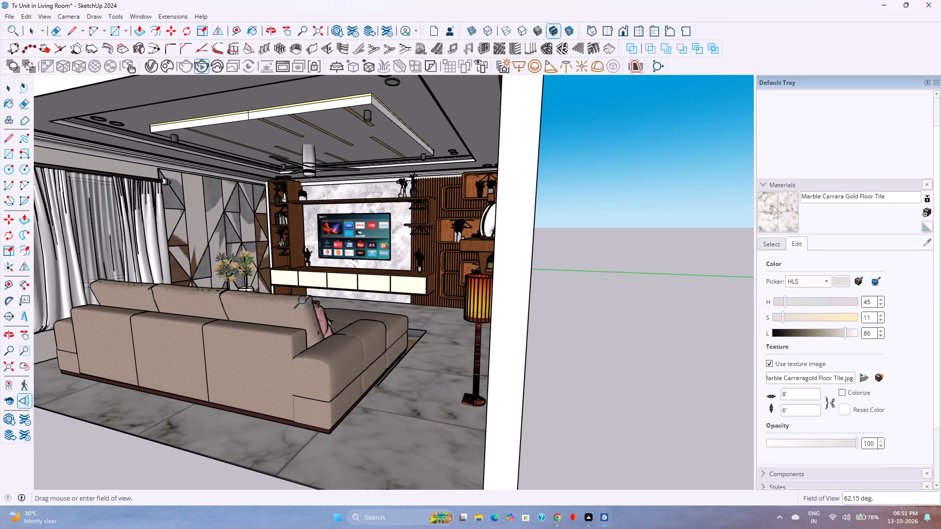
{"action": "left_click_drag", "start_coordinate": [305, 301], "coordinate": [343, 397]}
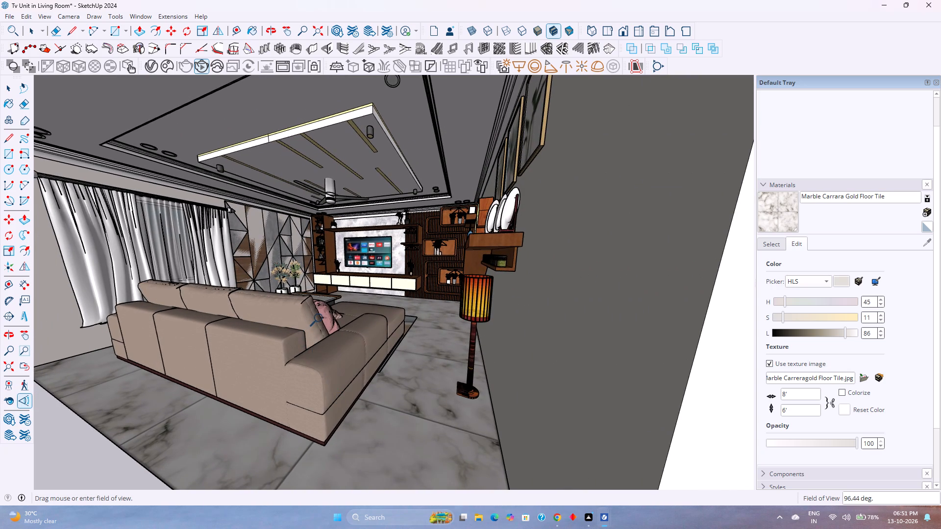
{"action": "middle_click_drag", "start_coordinate": [321, 318], "coordinate": [322, 369], "text": "shift"}
{"action": "scroll", "coordinate": [324, 362], "scroll_direction": "up", "scroll_amount": 3}
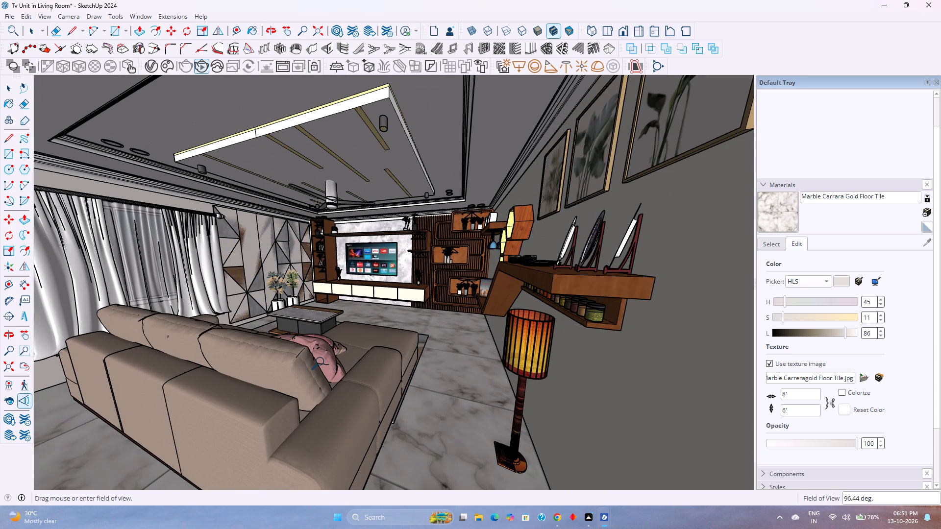
{"action": "key", "text": "space"}
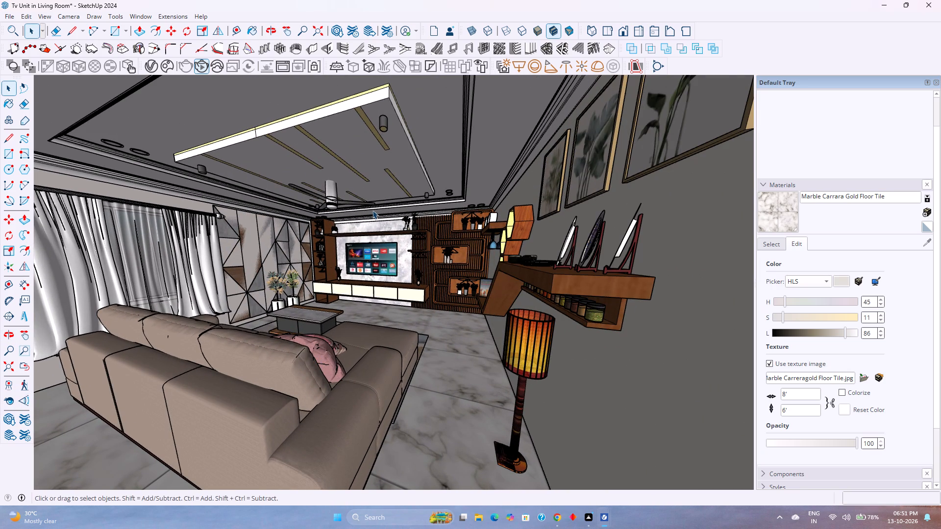
{"action": "middle_click_drag", "start_coordinate": [379, 351], "coordinate": [379, 326]}
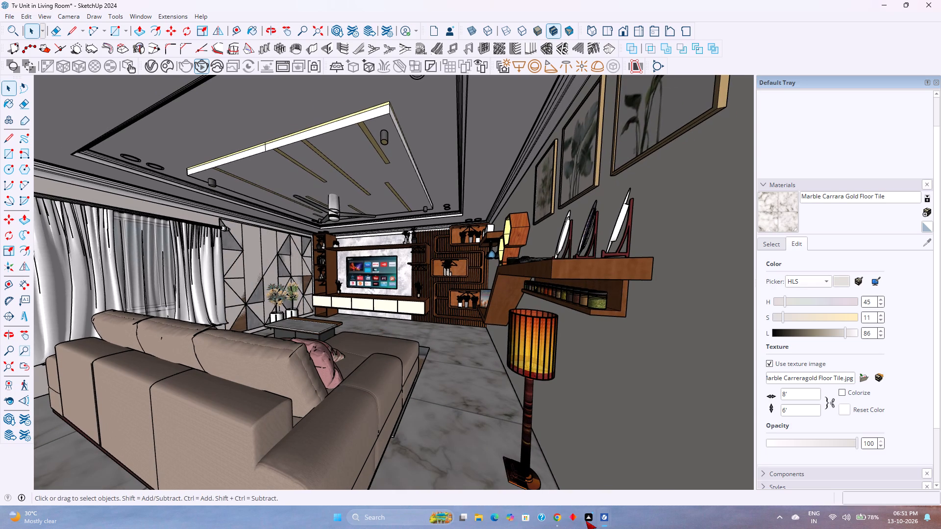
Bring the V-Ray Frame Buffer to the front to check the live render of the diagonal room view.
{"action": "left_click", "coordinate": [602, 518]}
{"action": "left_click", "coordinate": [632, 487]}
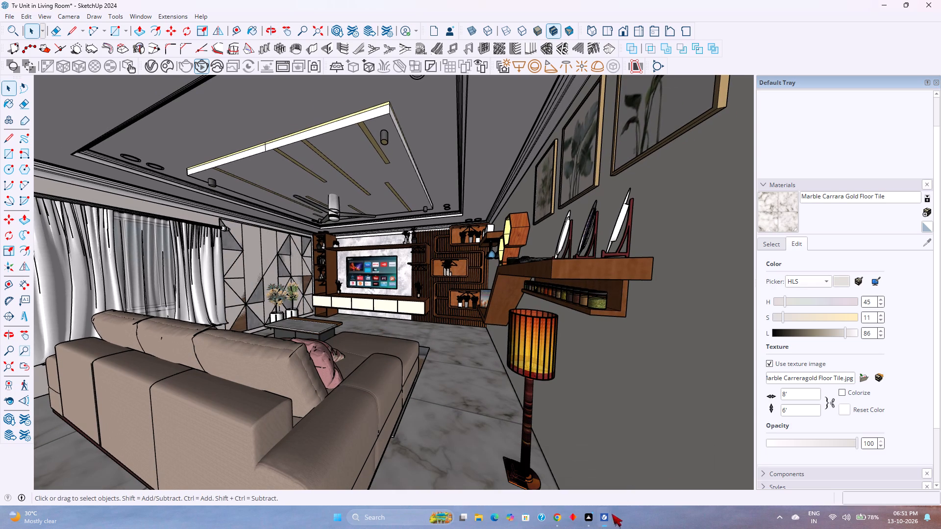
{"action": "left_click", "coordinate": [606, 519]}
{"action": "left_click", "coordinate": [567, 479]}
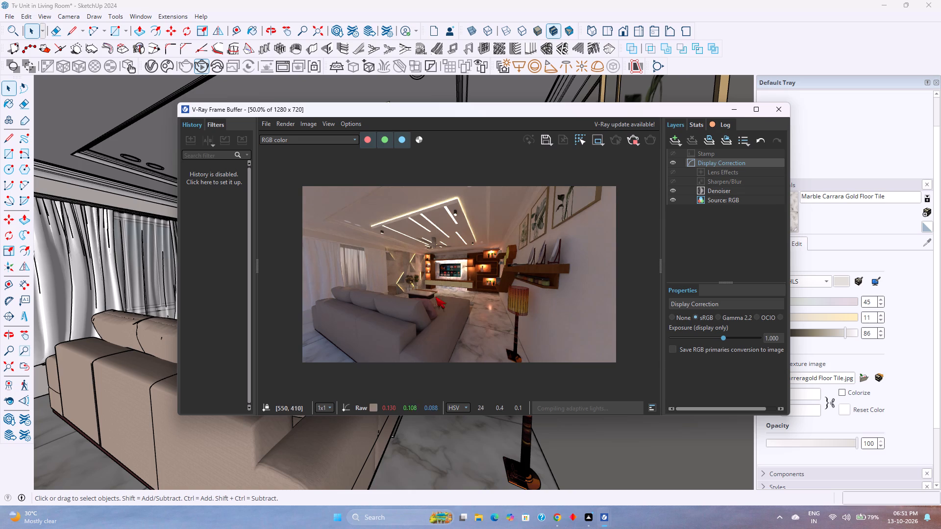
Check viewpoints in the live render from low beside the sofa back out to the room's open side.
{"action": "middle_click", "coordinate": [471, 461]}
{"action": "middle_click", "coordinate": [471, 460]}
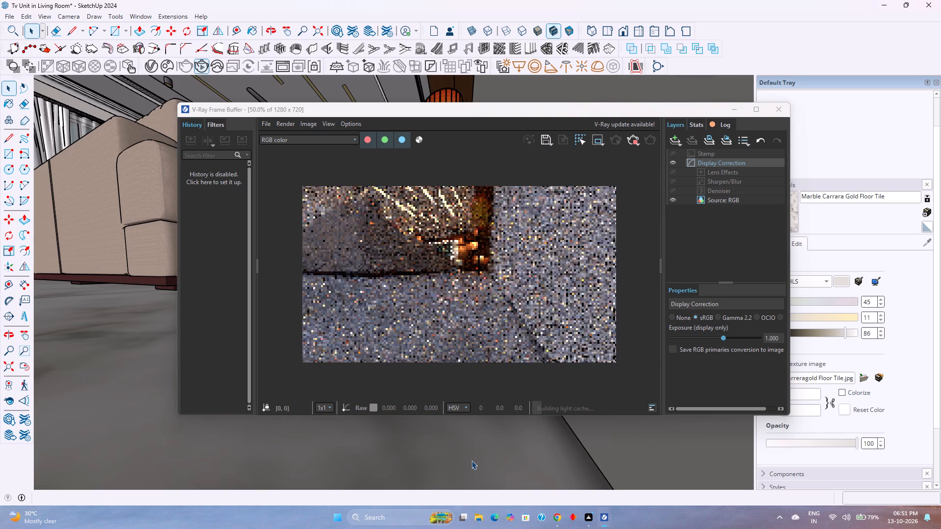
{"action": "middle_click_drag", "start_coordinate": [473, 451], "coordinate": [478, 466]}
{"action": "scroll", "coordinate": [478, 466], "scroll_direction": "down", "scroll_amount": 8}
{"action": "scroll", "coordinate": [477, 464], "scroll_direction": "up", "scroll_amount": 1}
{"action": "scroll", "coordinate": [477, 463], "scroll_direction": "down", "scroll_amount": 5}
{"action": "scroll", "coordinate": [477, 463], "scroll_direction": "up", "scroll_amount": 1}
{"action": "scroll", "coordinate": [477, 463], "scroll_direction": "down", "scroll_amount": 3}
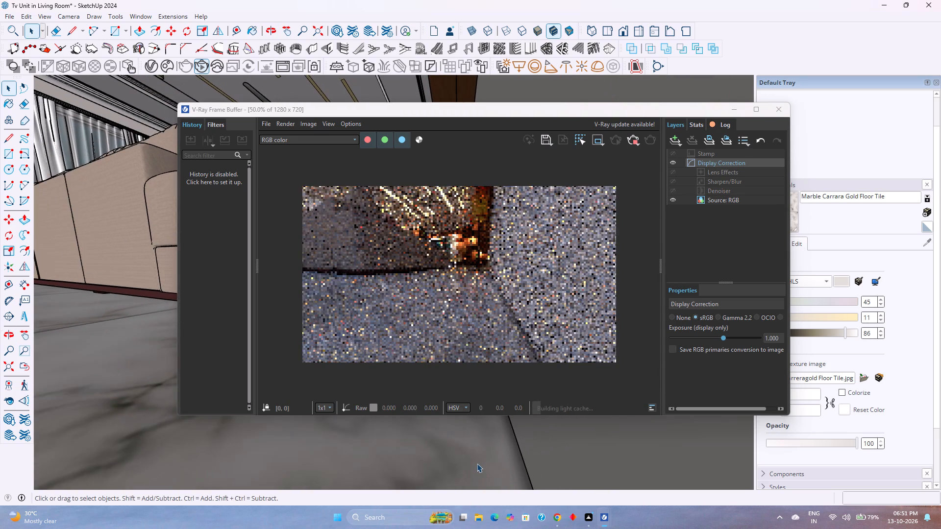
{"action": "scroll", "coordinate": [477, 463], "scroll_direction": "down", "scroll_amount": 20}
{"action": "scroll", "coordinate": [477, 463], "scroll_direction": "down", "scroll_amount": 1}
{"action": "middle_click_drag", "start_coordinate": [476, 463], "coordinate": [488, 528], "text": "shift"}
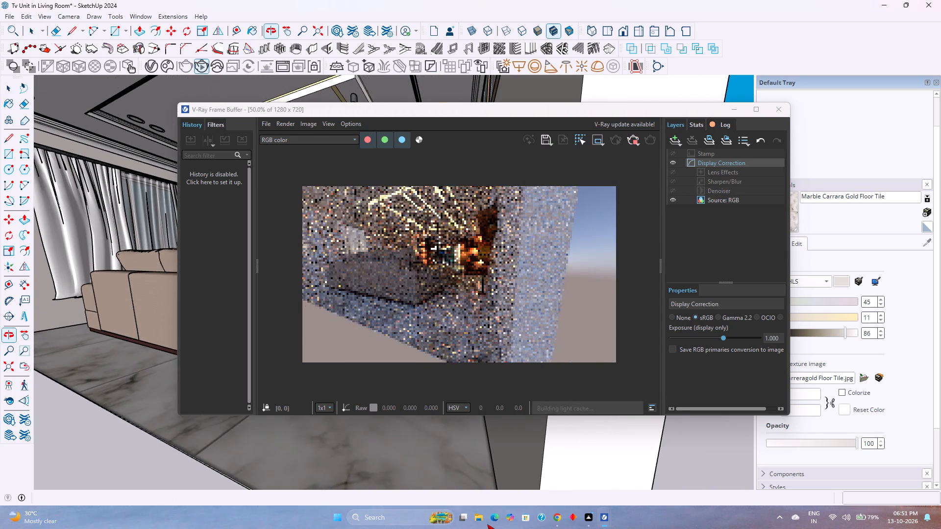
{"action": "scroll", "coordinate": [479, 480], "scroll_direction": "down", "scroll_amount": 14}
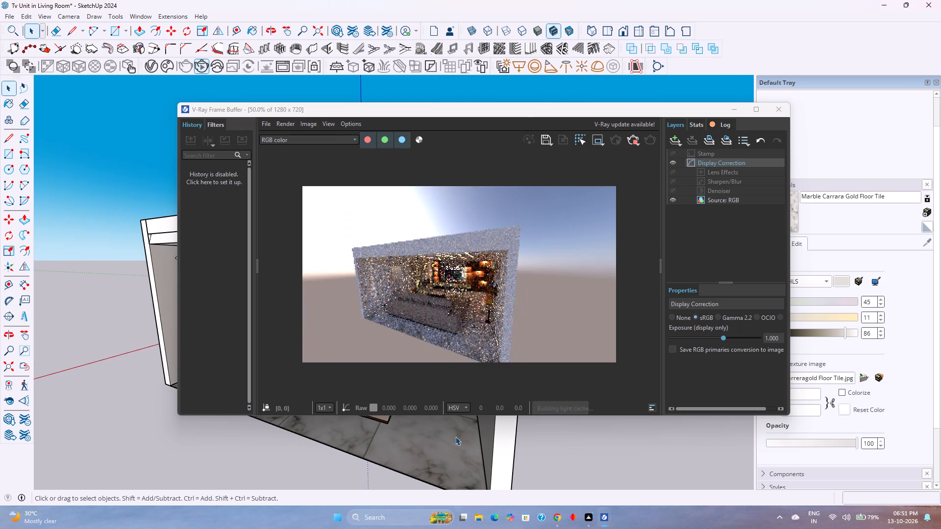
Seek a closer viewpoint inside the room in the live render, looking past the sofa and floor lamp to the TV wall.
{"action": "middle_click_drag", "start_coordinate": [444, 457], "coordinate": [449, 394]}
{"action": "scroll", "coordinate": [443, 438], "scroll_direction": "up", "scroll_amount": 12}
{"action": "middle_click_drag", "start_coordinate": [443, 438], "coordinate": [448, 459]}
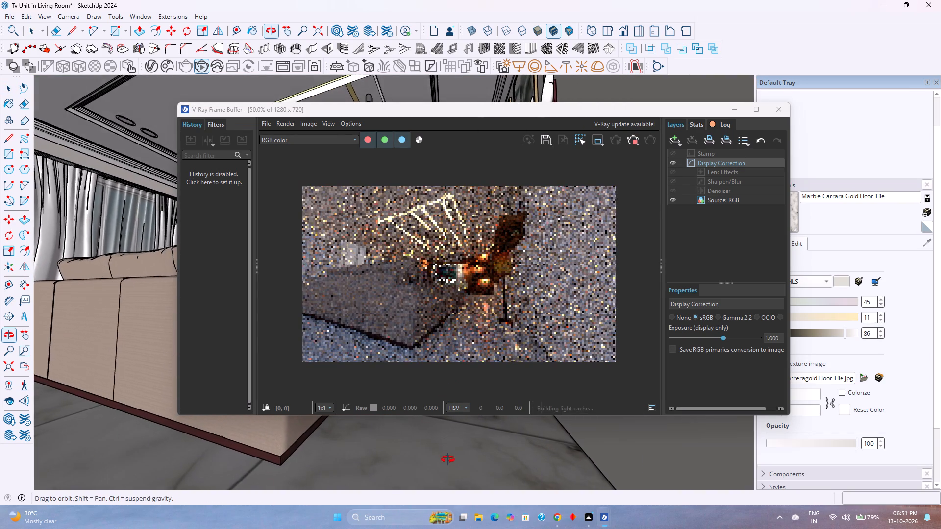
{"action": "middle_click_drag", "start_coordinate": [448, 459], "coordinate": [448, 487]}
{"action": "middle_click_drag", "start_coordinate": [442, 446], "coordinate": [443, 508], "text": "shift"}
{"action": "middle_click_drag", "start_coordinate": [440, 453], "coordinate": [443, 486], "text": "shift"}
{"action": "scroll", "coordinate": [443, 443], "scroll_direction": "up", "scroll_amount": 4}
{"action": "middle_click_drag", "start_coordinate": [443, 443], "coordinate": [449, 470]}
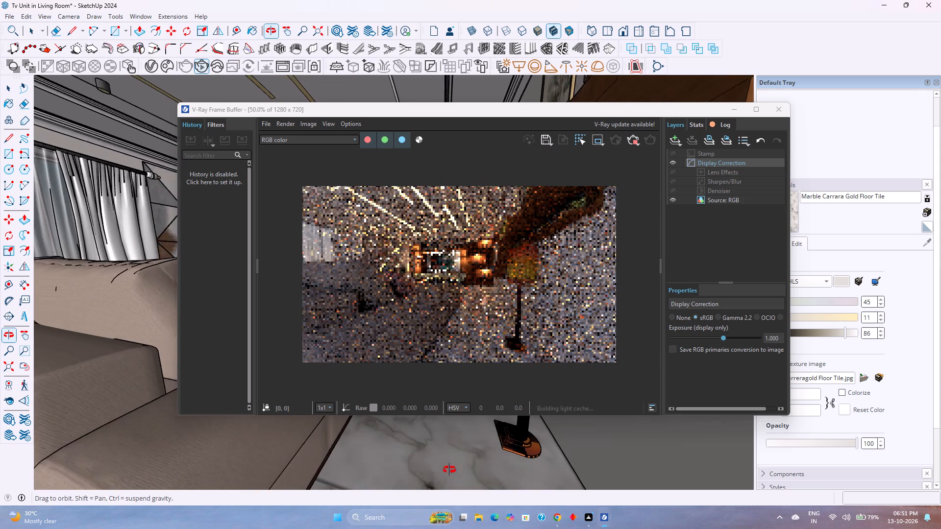
{"action": "middle_click_drag", "start_coordinate": [449, 470], "coordinate": [450, 471]}
Check wider and lower viewpoints behind the sofa in the live render, and close the V-Ray Frame Buffer.
{"action": "scroll", "coordinate": [450, 457], "scroll_direction": "down", "scroll_amount": 5}
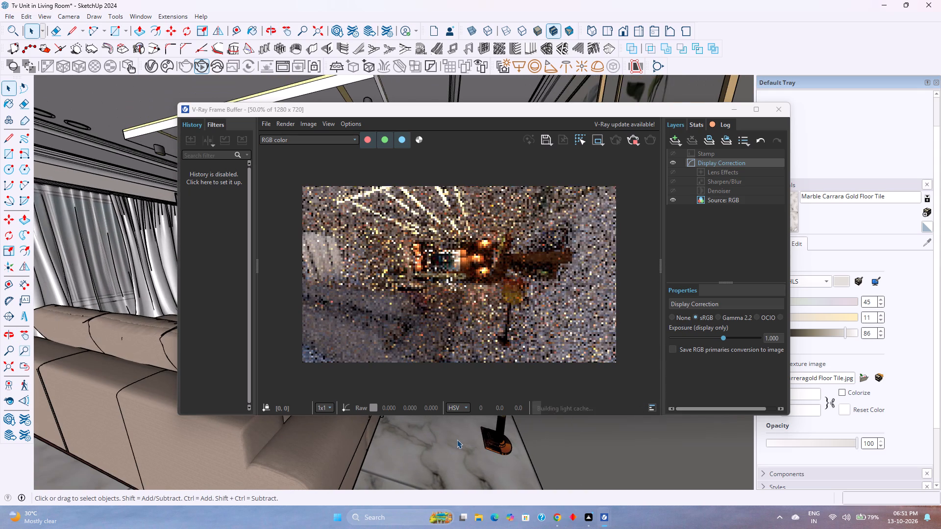
{"action": "middle_click_drag", "start_coordinate": [457, 439], "coordinate": [457, 457], "text": "shift"}
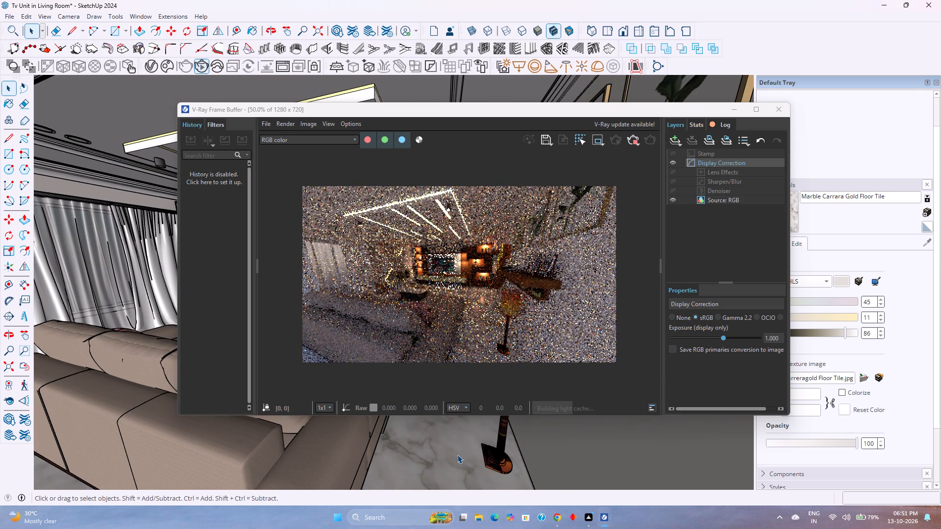
{"action": "middle_click_drag", "start_coordinate": [452, 462], "coordinate": [448, 445]}
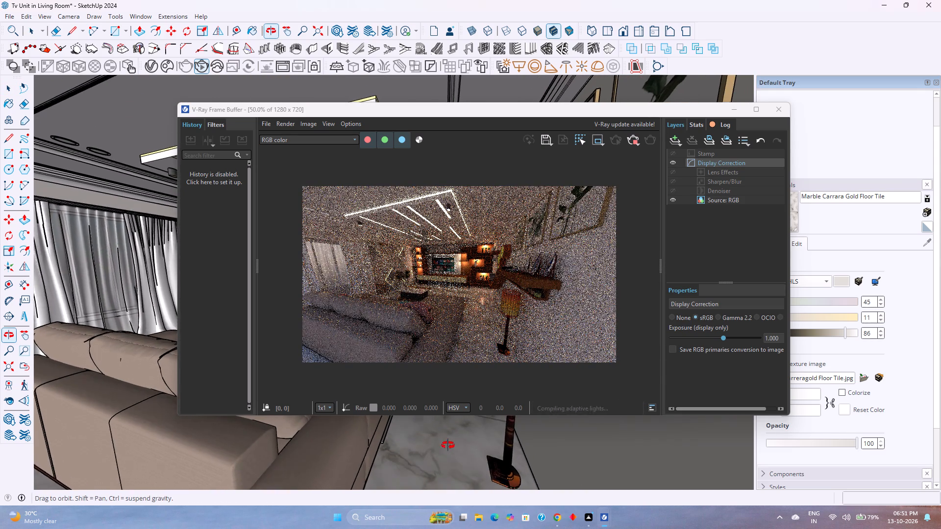
{"action": "middle_click_drag", "start_coordinate": [448, 445], "coordinate": [447, 427]}
{"action": "middle_click_drag", "start_coordinate": [447, 426], "coordinate": [447, 421]}
{"action": "middle_click", "coordinate": [447, 421]}
{"action": "middle_click", "coordinate": [447, 421]}
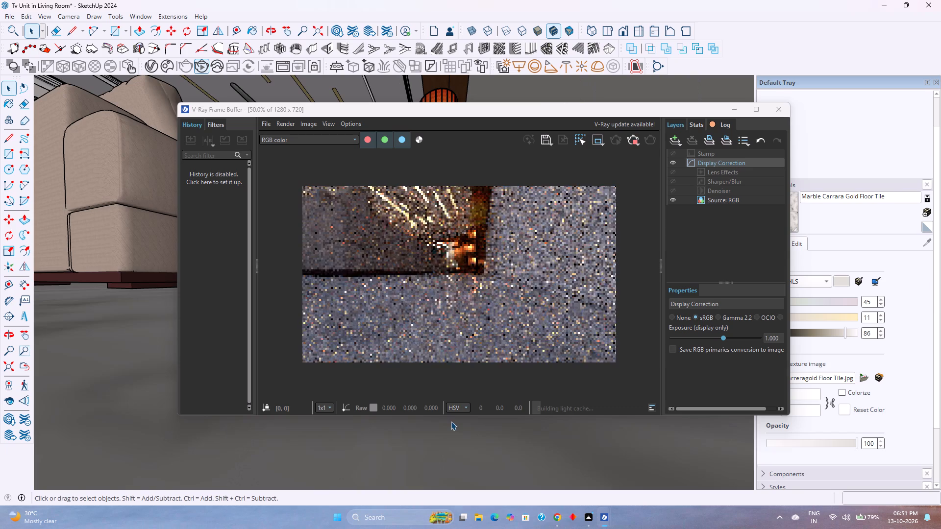
{"action": "left_click", "coordinate": [777, 109]}
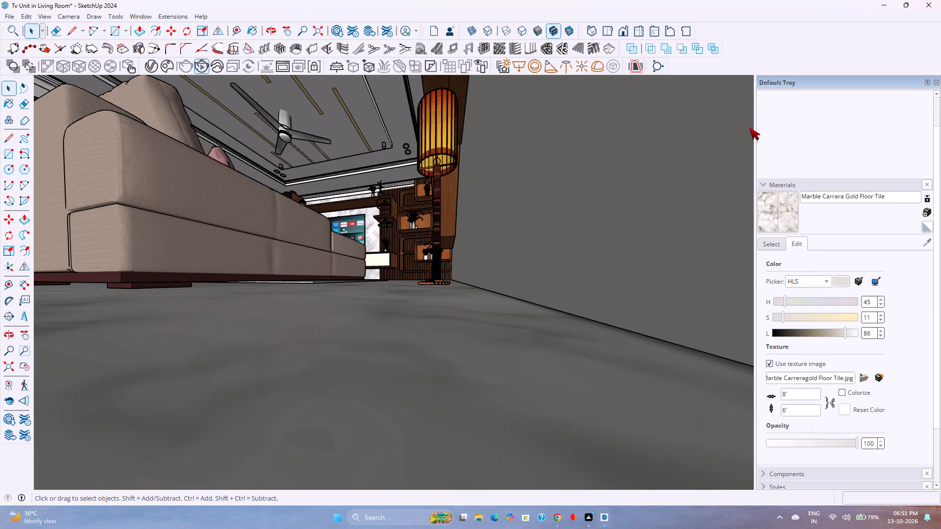
Back the camera out to the room's open side and narrow the field of view to about 38 degrees.
{"action": "scroll", "coordinate": [342, 270], "scroll_direction": "down", "scroll_amount": 5}
{"action": "left_click", "coordinate": [14, 373]}
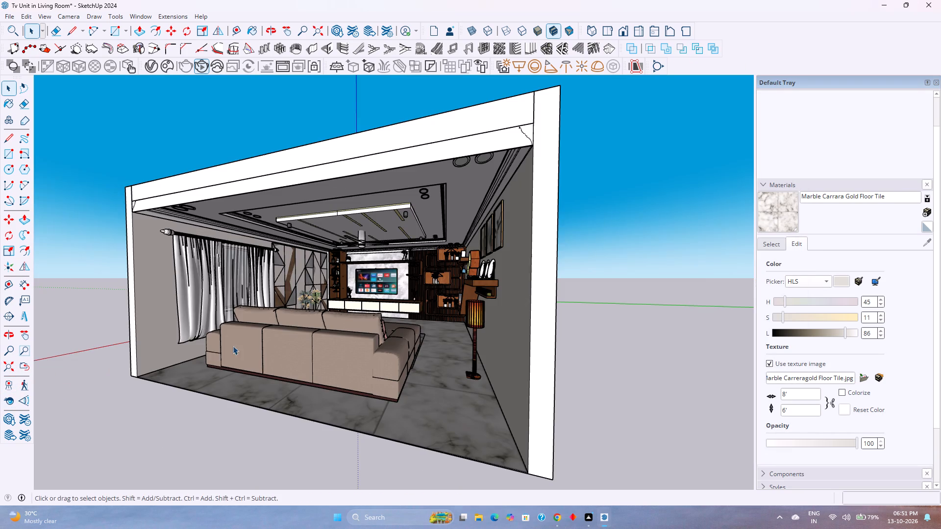
{"action": "middle_click_drag", "start_coordinate": [233, 345], "coordinate": [250, 423]}
{"action": "middle_click", "coordinate": [250, 423]}
{"action": "scroll", "coordinate": [272, 399], "scroll_direction": "down", "scroll_amount": 6}
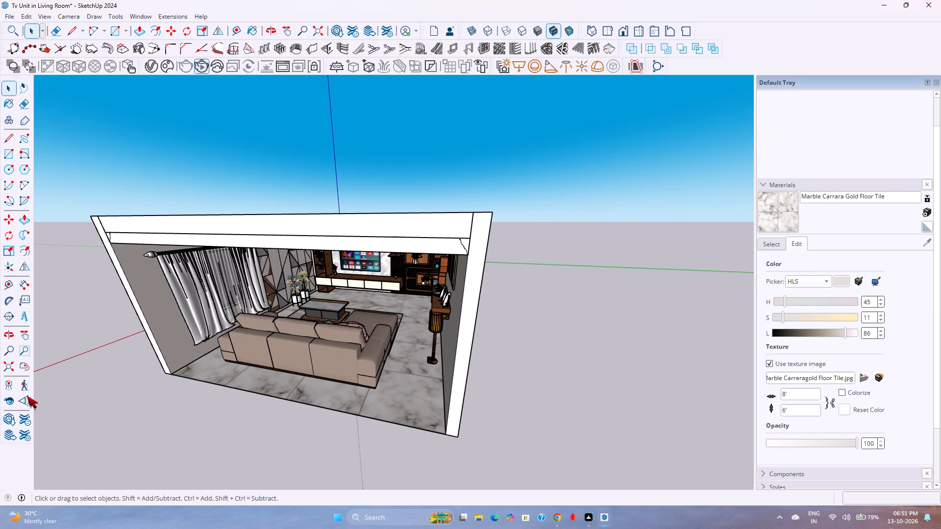
{"action": "left_click", "coordinate": [27, 396]}
{"action": "left_click_drag", "start_coordinate": [272, 423], "coordinate": [290, 362]}
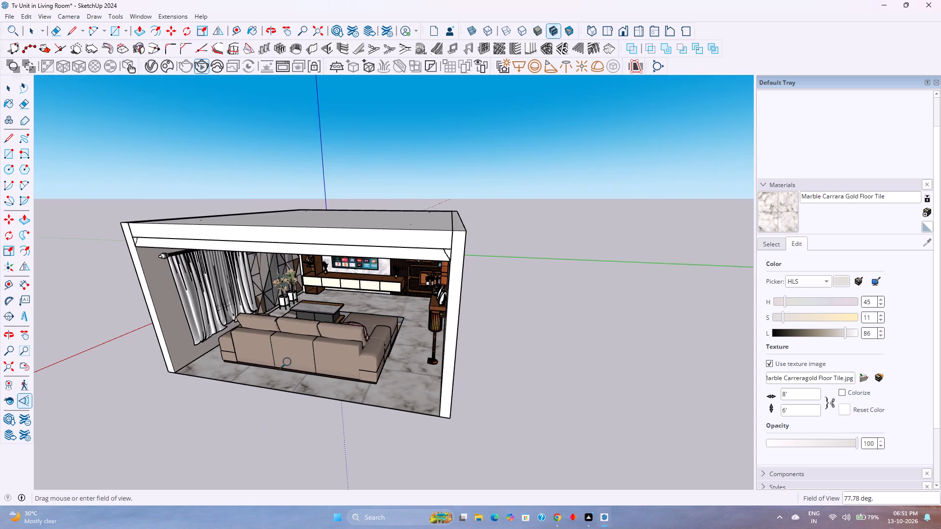
{"action": "left_click_drag", "start_coordinate": [290, 362], "coordinate": [347, 234]}
{"action": "middle_click_drag", "start_coordinate": [327, 370], "coordinate": [327, 366]}
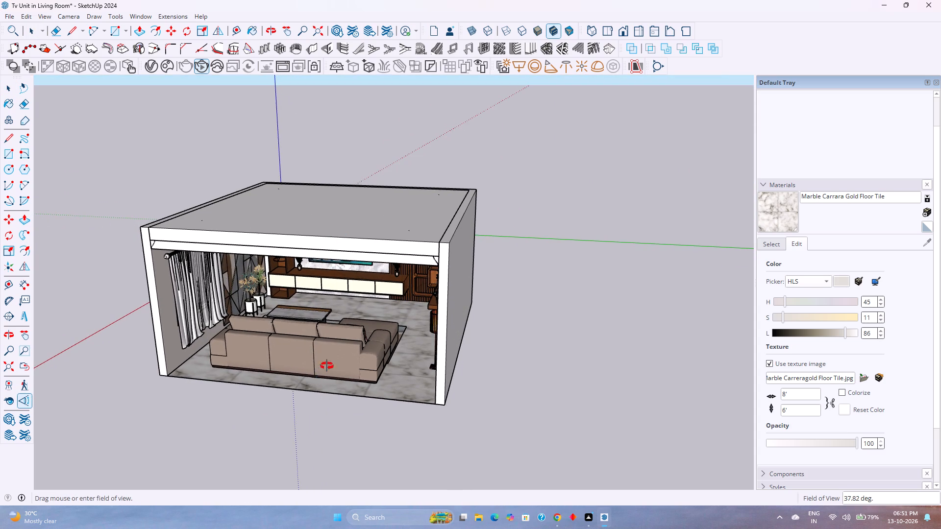
{"action": "middle_click_drag", "start_coordinate": [327, 366], "coordinate": [349, 294]}
Narrow the camera's field of view further to about 18.5 degrees with the whole room seen from its open side.
{"action": "scroll", "coordinate": [315, 274], "scroll_direction": "up", "scroll_amount": 1}
{"action": "middle_click_drag", "start_coordinate": [316, 344], "coordinate": [228, 394]}
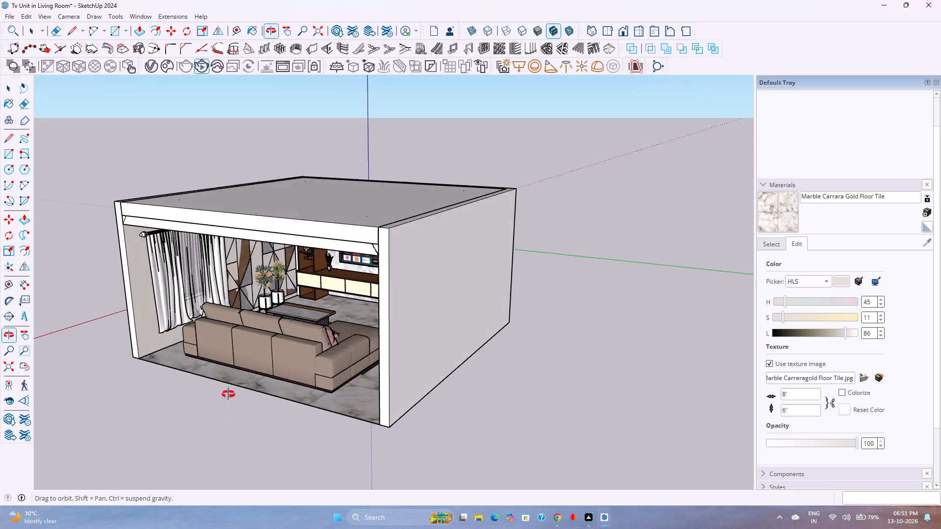
{"action": "middle_click_drag", "start_coordinate": [228, 394], "coordinate": [248, 383]}
{"action": "scroll", "coordinate": [249, 382], "scroll_direction": "up", "scroll_amount": 4}
{"action": "scroll", "coordinate": [277, 359], "scroll_direction": "down", "scroll_amount": 4}
{"action": "left_click_drag", "start_coordinate": [240, 398], "coordinate": [258, 376]}
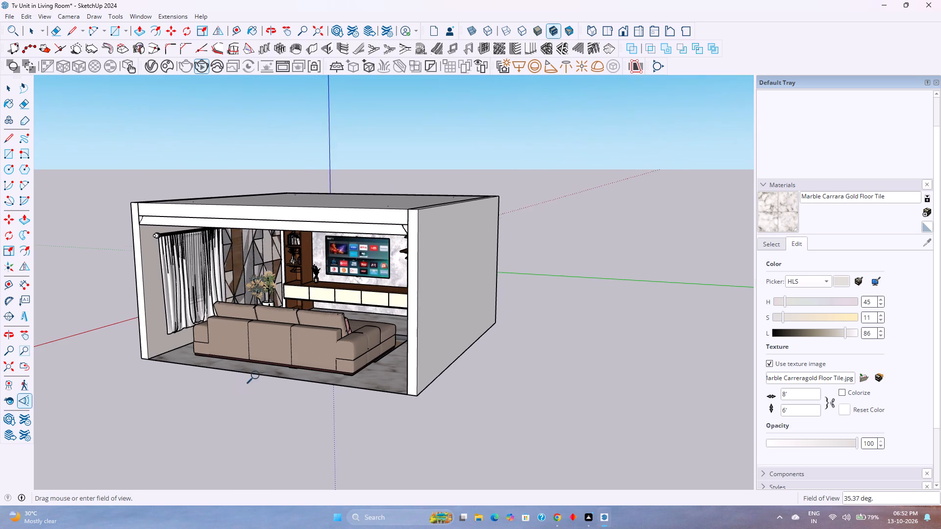
{"action": "left_click_drag", "start_coordinate": [258, 376], "coordinate": [291, 330]}
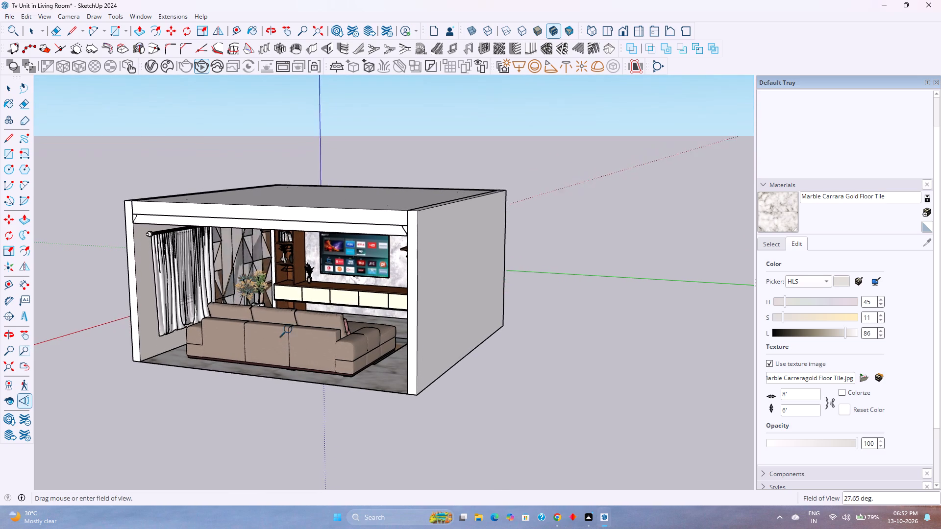
{"action": "left_click_drag", "start_coordinate": [291, 330], "coordinate": [326, 309]}
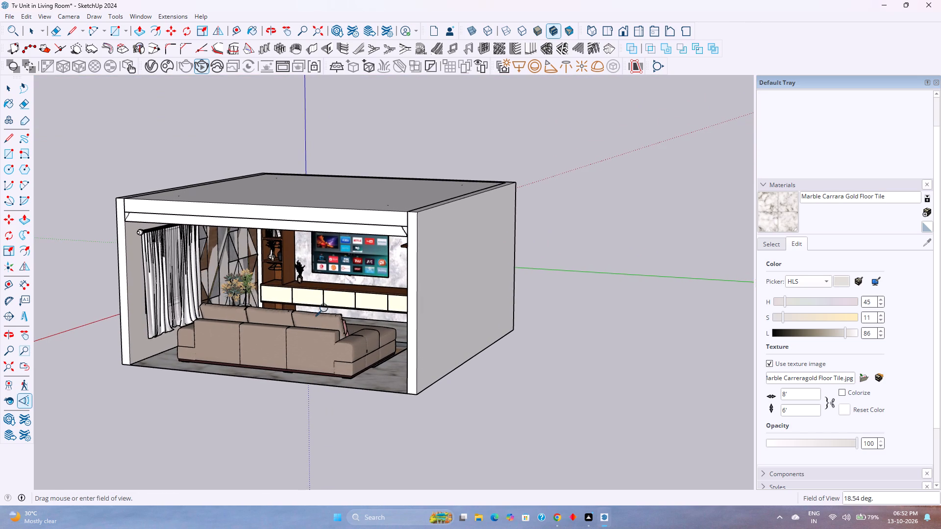
{"action": "left_click_drag", "start_coordinate": [326, 309], "coordinate": [305, 332]}
{"action": "scroll", "coordinate": [247, 399], "scroll_direction": "down", "scroll_amount": 5}
{"action": "key", "text": "space"}
{"action": "scroll", "coordinate": [247, 399], "scroll_direction": "down", "scroll_amount": 9}
{"action": "key", "text": "space"}
Examine the room from low and raised diagonal viewpoints outside its open side with the narrowed field of view.
{"action": "scroll", "coordinate": [142, 431], "scroll_direction": "down", "scroll_amount": 4}
{"action": "scroll", "coordinate": [142, 431], "scroll_direction": "up", "scroll_amount": 4}
{"action": "scroll", "coordinate": [142, 431], "scroll_direction": "down", "scroll_amount": 3}
{"action": "scroll", "coordinate": [142, 431], "scroll_direction": "up", "scroll_amount": 3}
{"action": "scroll", "coordinate": [142, 431], "scroll_direction": "down", "scroll_amount": 4}
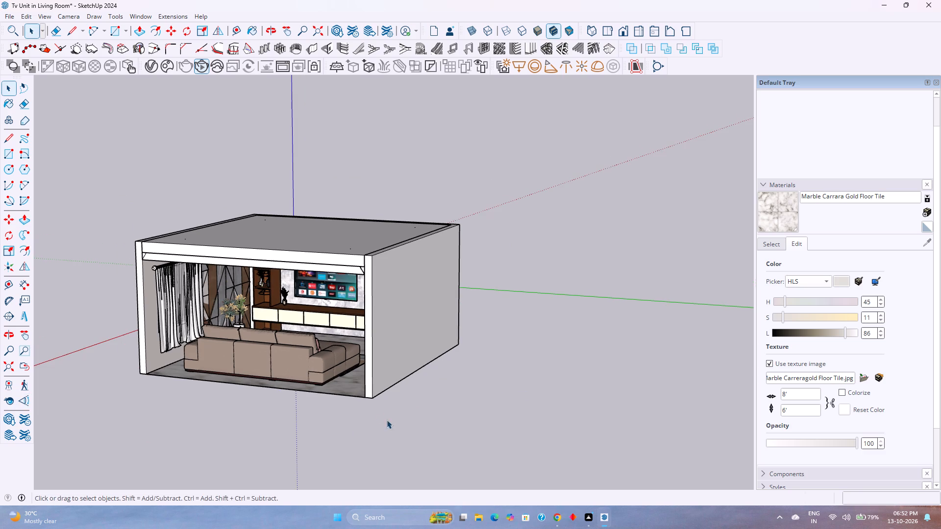
{"action": "middle_click_drag", "start_coordinate": [387, 420], "coordinate": [190, 516]}
{"action": "middle_click", "coordinate": [719, 326]}
{"action": "middle_click_drag", "start_coordinate": [269, 399], "coordinate": [488, 276]}
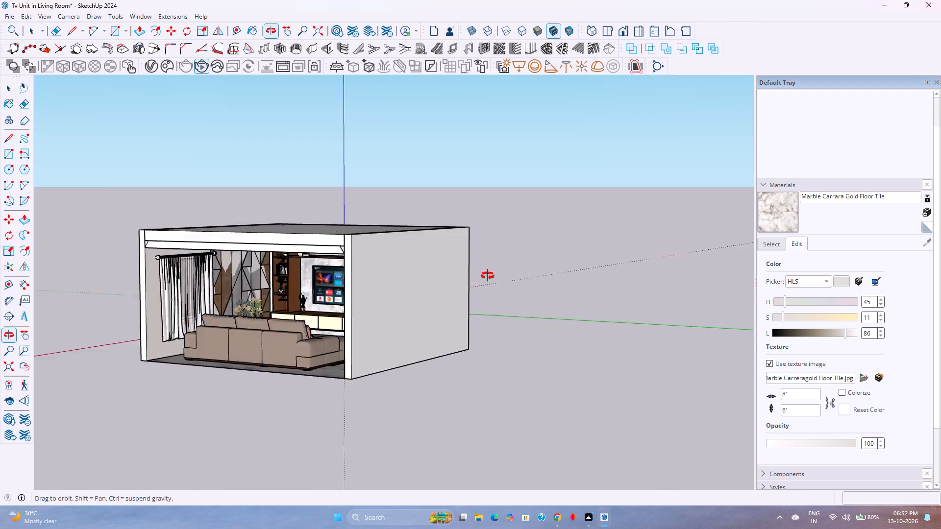
{"action": "middle_click_drag", "start_coordinate": [488, 276], "coordinate": [609, 255]}
{"action": "middle_click", "coordinate": [609, 255]}
{"action": "scroll", "coordinate": [382, 322], "scroll_direction": "up", "scroll_amount": 5}
{"action": "middle_click_drag", "start_coordinate": [382, 322], "coordinate": [303, 401]}
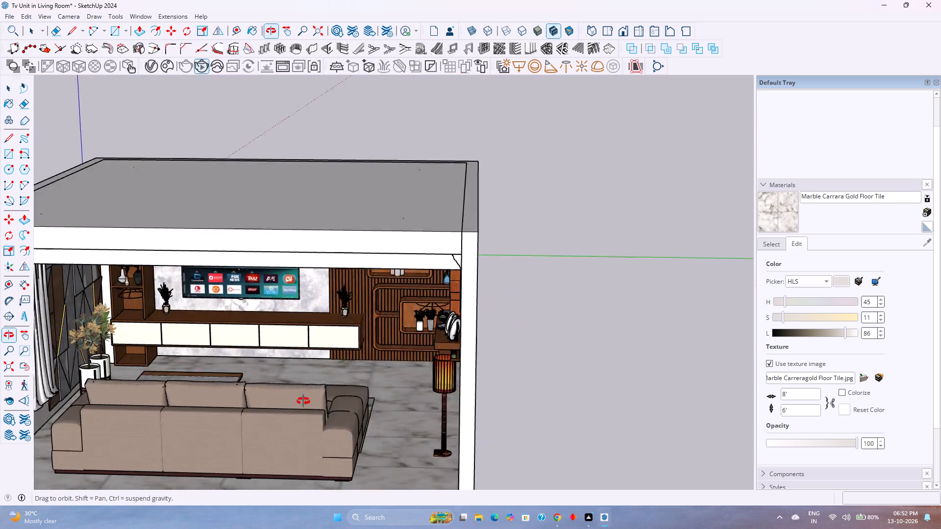
{"action": "middle_click_drag", "start_coordinate": [303, 401], "coordinate": [288, 403]}
{"action": "middle_click", "coordinate": [288, 403]}
{"action": "middle_click_drag", "start_coordinate": [256, 404], "coordinate": [423, 365], "text": "shift"}
{"action": "scroll", "coordinate": [376, 362], "scroll_direction": "up", "scroll_amount": 2}
{"action": "middle_click_drag", "start_coordinate": [378, 349], "coordinate": [365, 386], "text": "shift"}
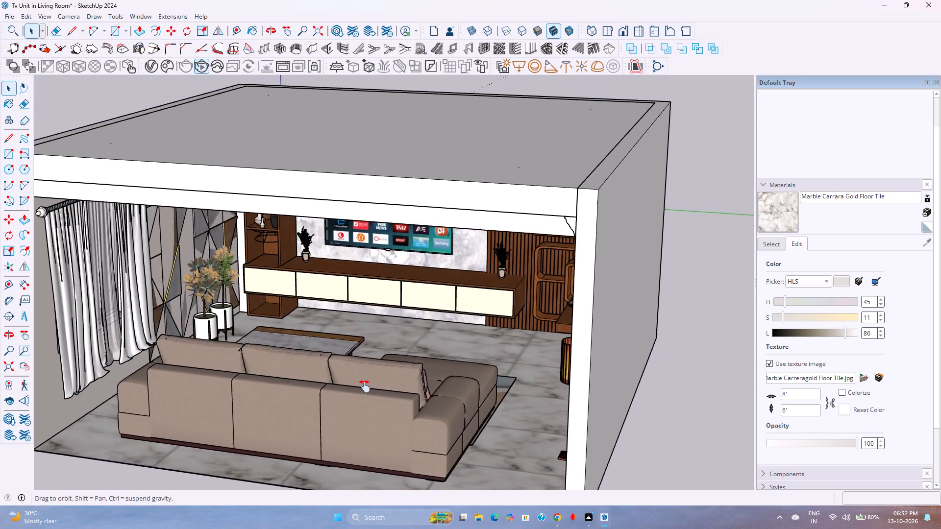
{"action": "middle_click_drag", "start_coordinate": [365, 386], "coordinate": [361, 392], "text": "shift"}
Frame a straight-on view of the TV wall from behind the sofa, including the curtain, ceiling fan and floor lamp.
{"action": "middle_click_drag", "start_coordinate": [353, 396], "coordinate": [413, 356]}
{"action": "middle_click", "coordinate": [413, 356]}
{"action": "scroll", "coordinate": [429, 339], "scroll_direction": "up", "scroll_amount": 2}
{"action": "middle_click_drag", "start_coordinate": [422, 346], "coordinate": [423, 330], "text": "shift"}
{"action": "middle_click_drag", "start_coordinate": [423, 330], "coordinate": [423, 335], "text": "shift"}
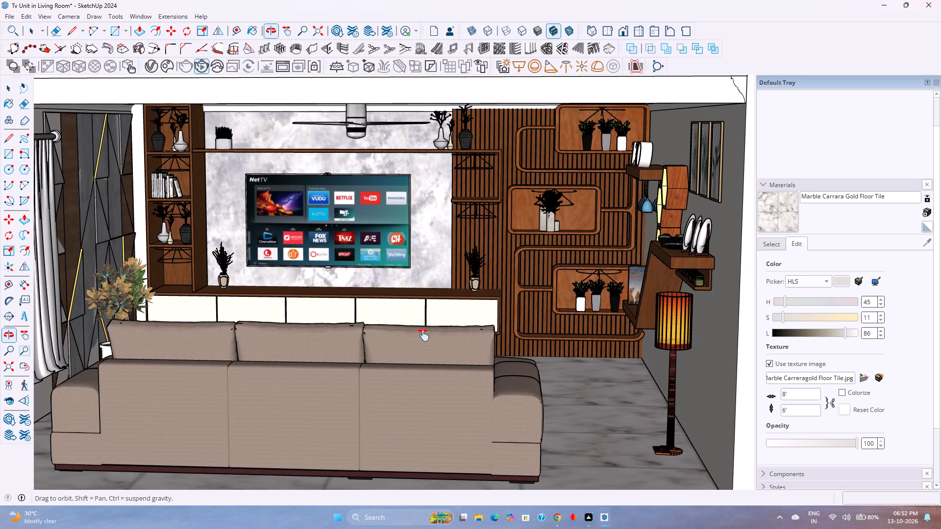
{"action": "middle_click_drag", "start_coordinate": [423, 335], "coordinate": [416, 363], "text": "shift"}
{"action": "scroll", "coordinate": [415, 365], "scroll_direction": "up", "scroll_amount": 1}
{"action": "middle_click_drag", "start_coordinate": [415, 365], "coordinate": [423, 343]}
{"action": "middle_click", "coordinate": [423, 343]}
{"action": "scroll", "coordinate": [443, 343], "scroll_direction": "down", "scroll_amount": 4}
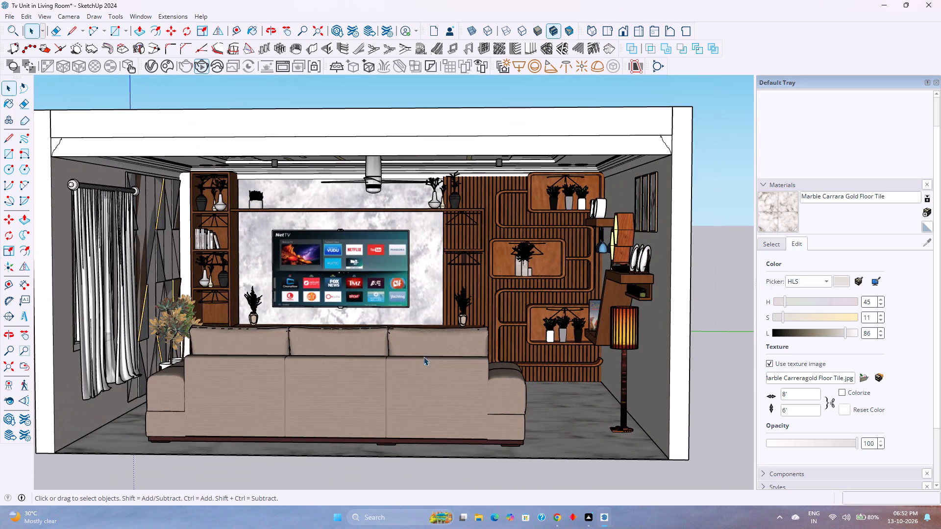
{"action": "middle_click_drag", "start_coordinate": [414, 357], "coordinate": [425, 355]}
{"action": "scroll", "coordinate": [421, 354], "scroll_direction": "up", "scroll_amount": 2}
{"action": "middle_click_drag", "start_coordinate": [421, 354], "coordinate": [424, 365], "text": "shift"}
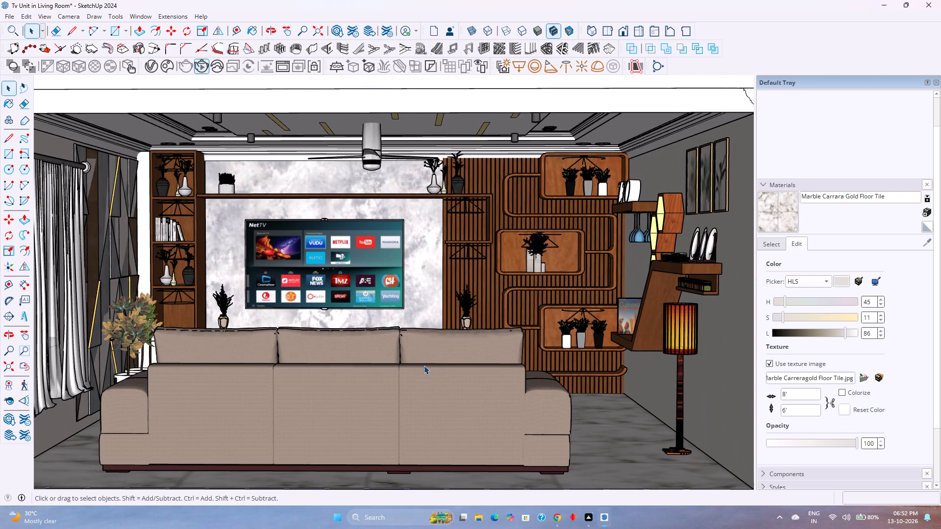
{"action": "scroll", "coordinate": [424, 365], "scroll_direction": "down", "scroll_amount": 1}
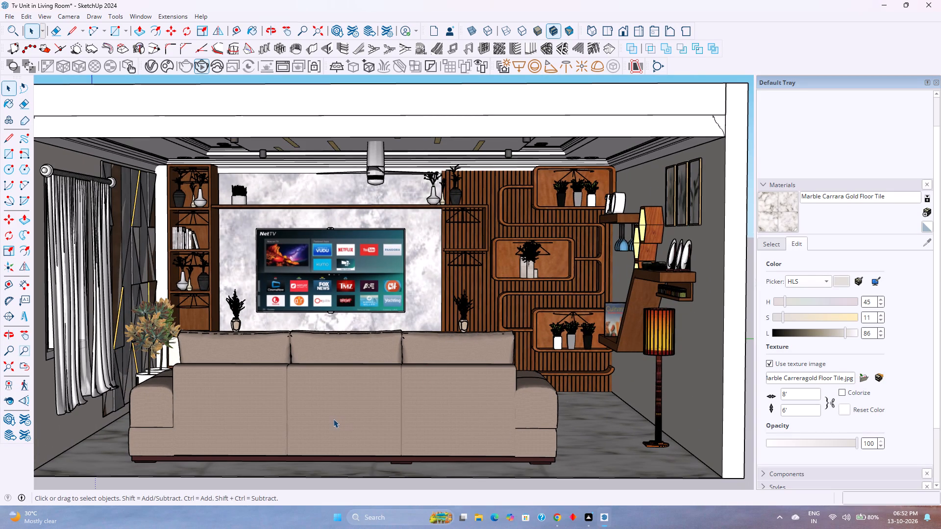
Save the living room model.
{"action": "key", "text": "ctrl+s"}
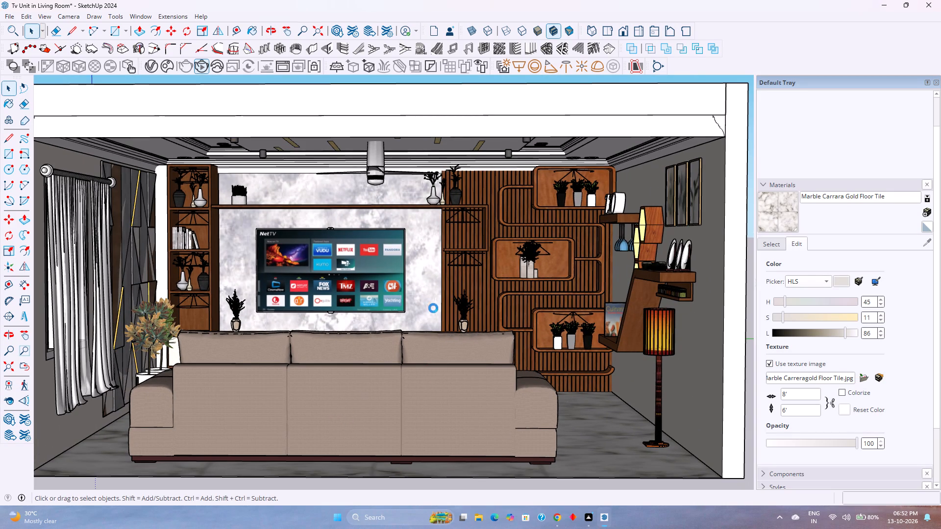